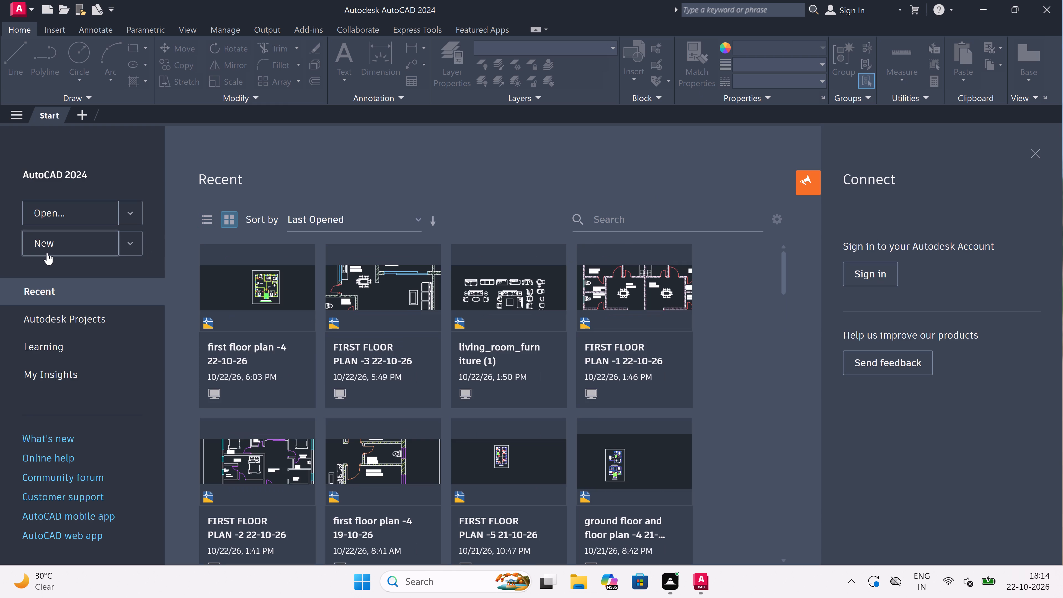
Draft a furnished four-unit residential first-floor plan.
Create a new blank drawing.
double_click(74, 242)
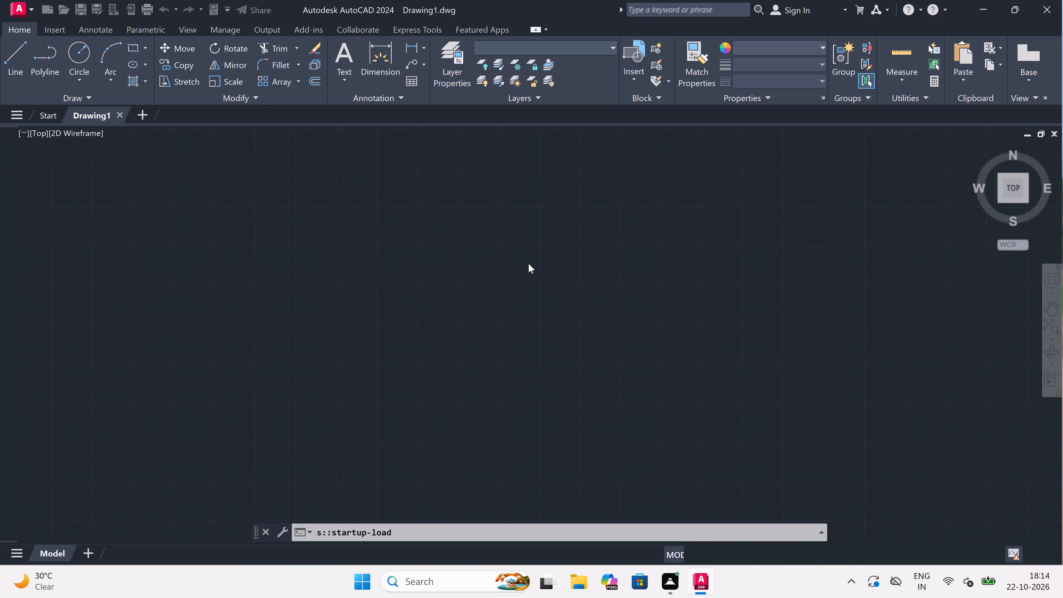
Configure the drawing units to Engineering length with 0'-0" precision and an insertion scale of Inches.
key(u)
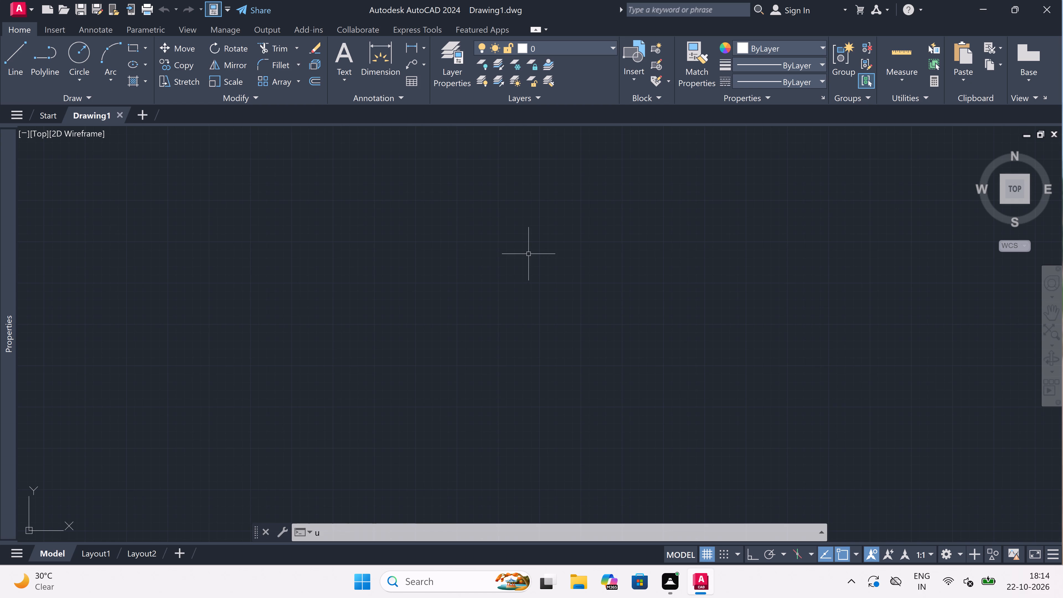
text(n)
key(space)
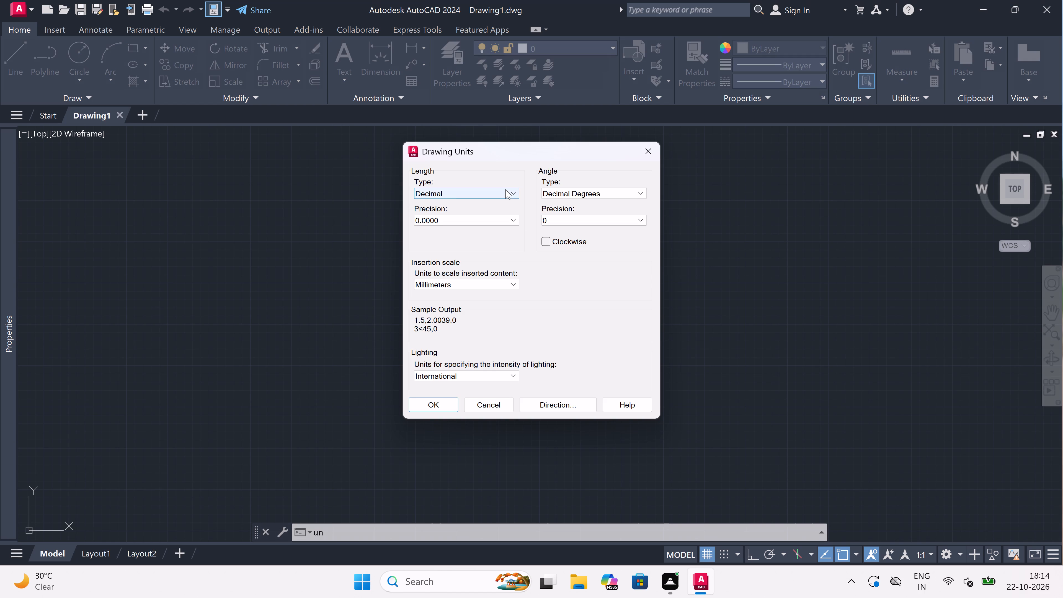
click(505, 189)
click(478, 220)
click(478, 221)
click(470, 232)
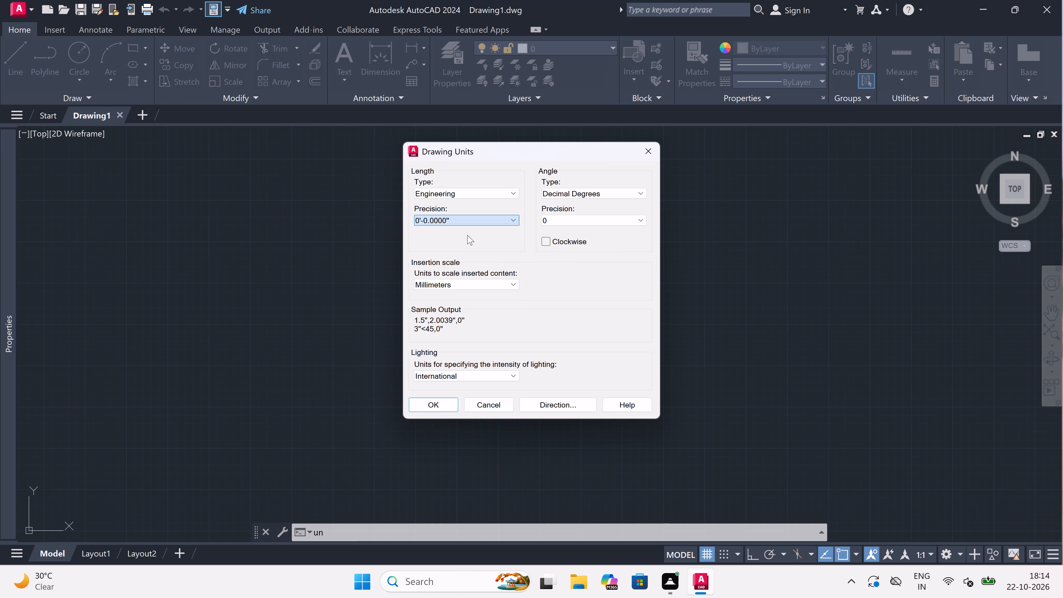
click(444, 278)
click(444, 284)
click(446, 304)
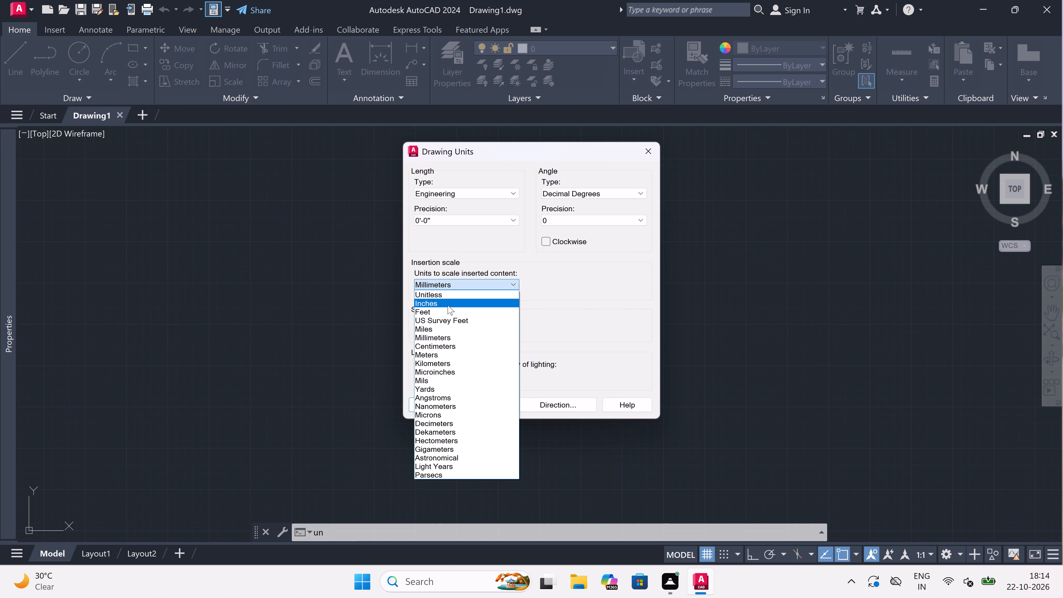
click(440, 399)
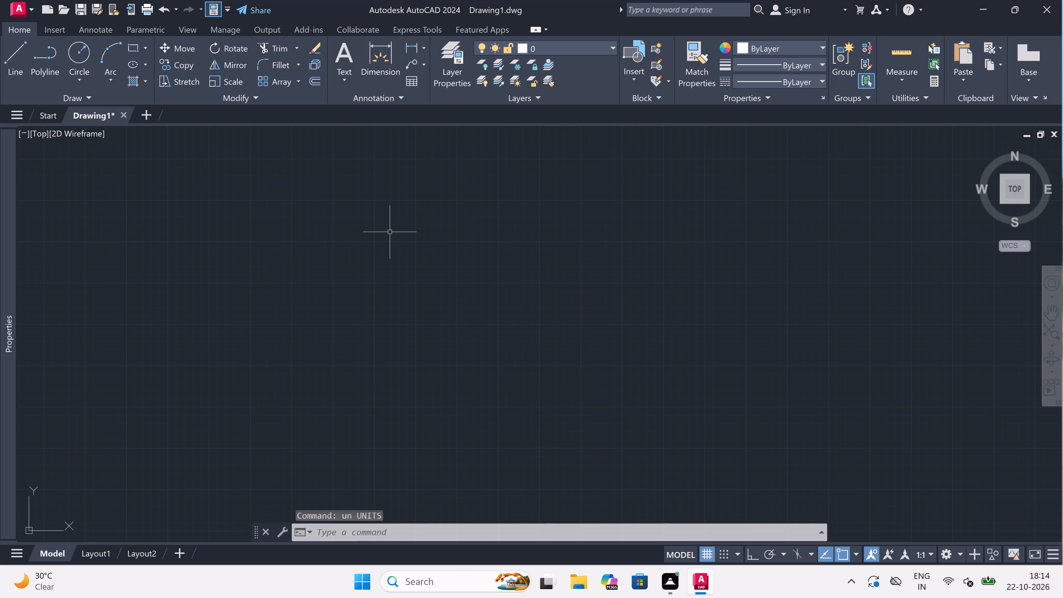
Draw a horizontal and a vertical construction line through one common point, with Ortho mode on.
text(xl)
key(space)
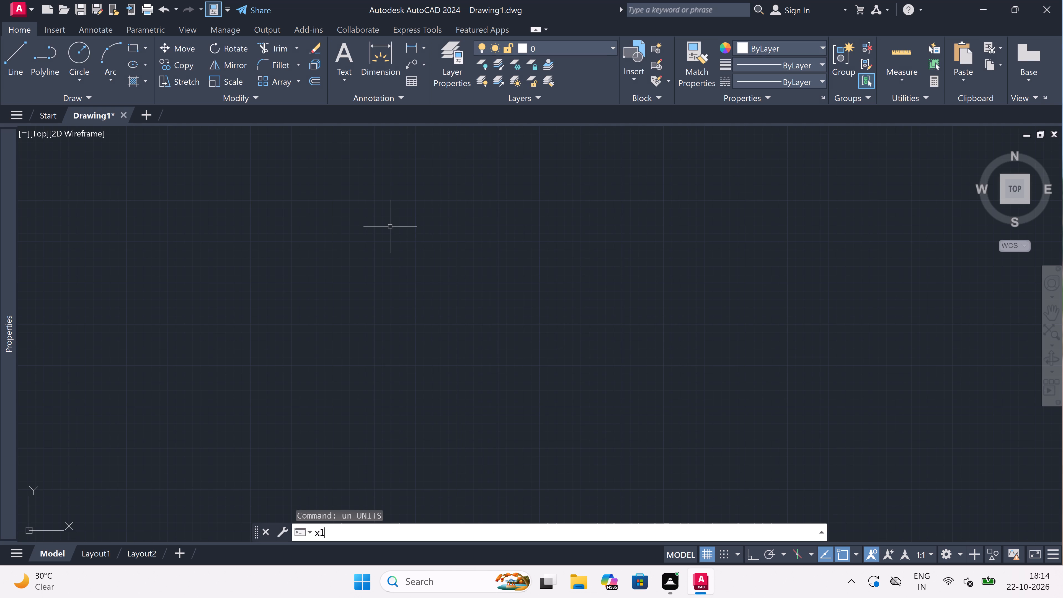
click(341, 204)
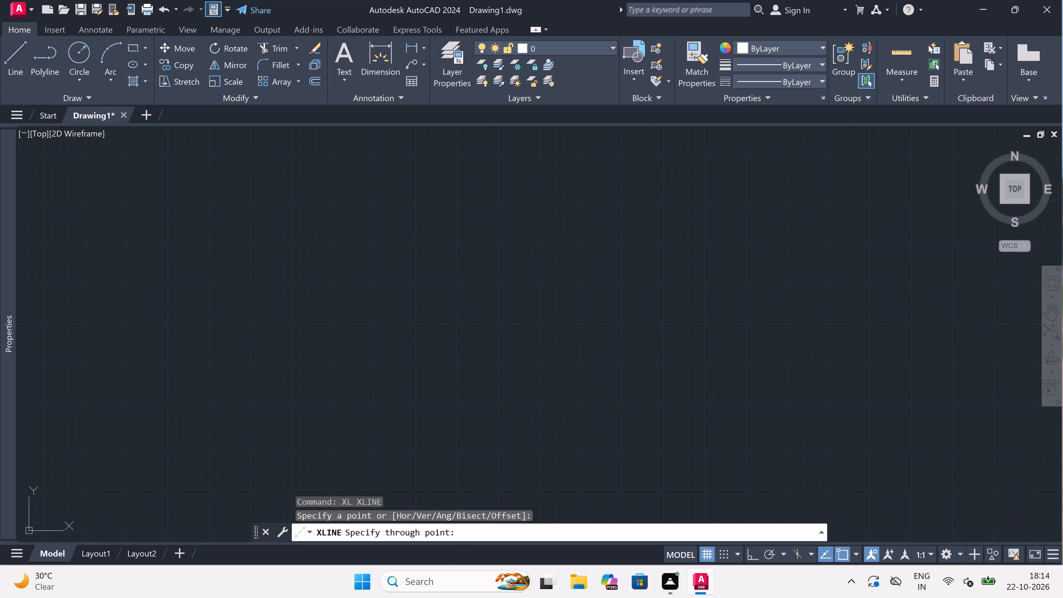
key(F8)
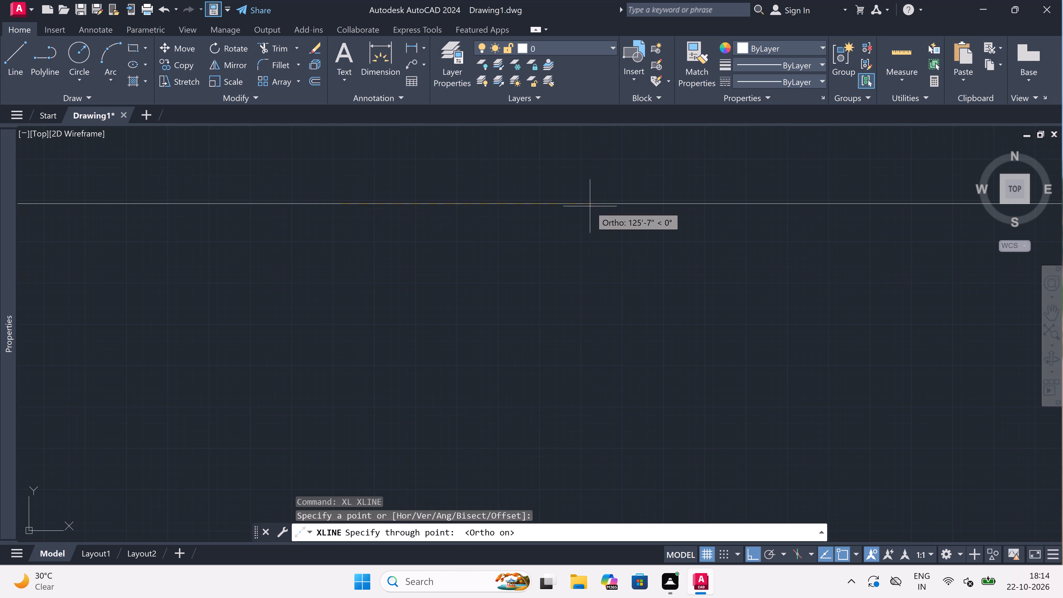
drag(590, 206, 587, 209)
click(425, 328)
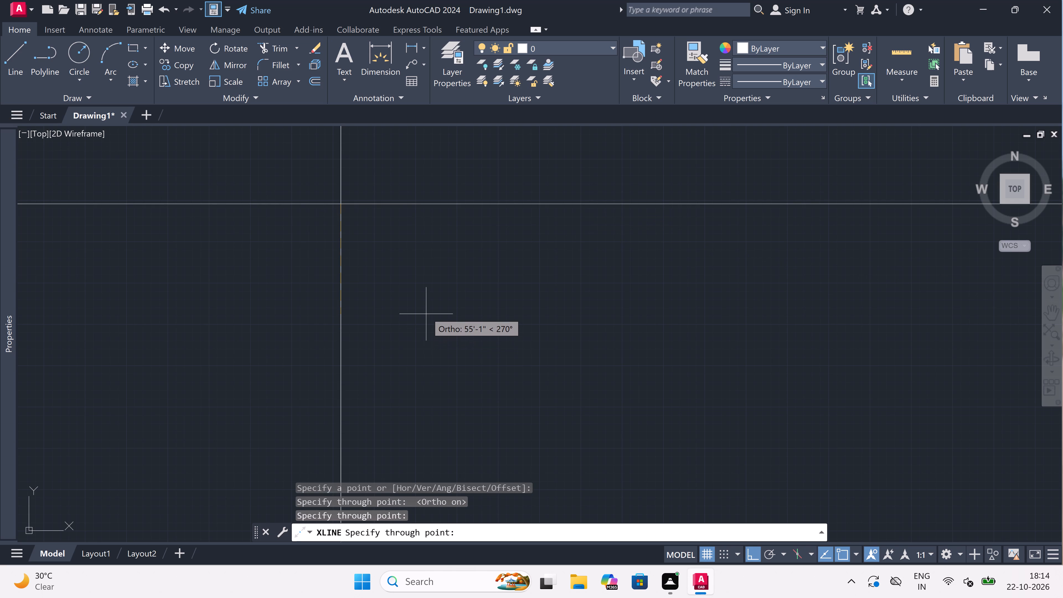
key(Escape)
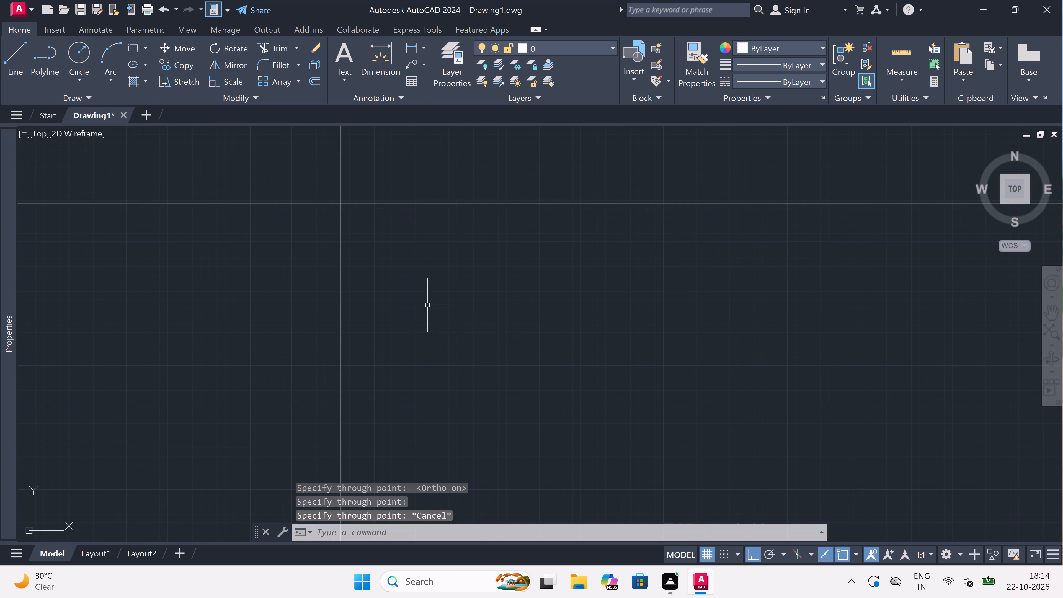
Trim the construction lines above and to the left of their intersection, leaving an upper-left corner.
key(t)
key(r)
key(space)
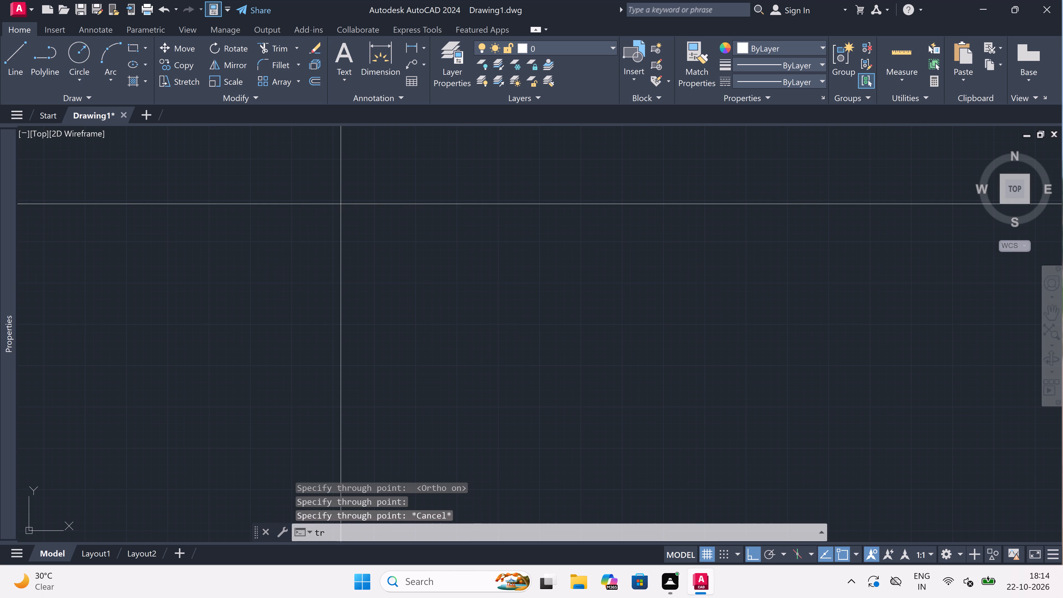
click(378, 170)
click(278, 214)
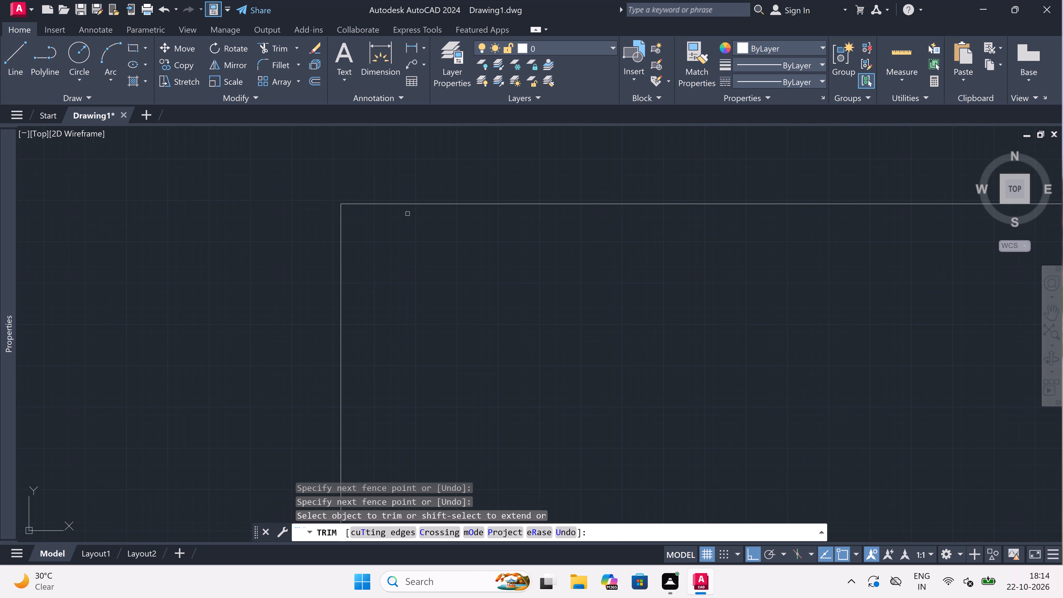
key(Escape)
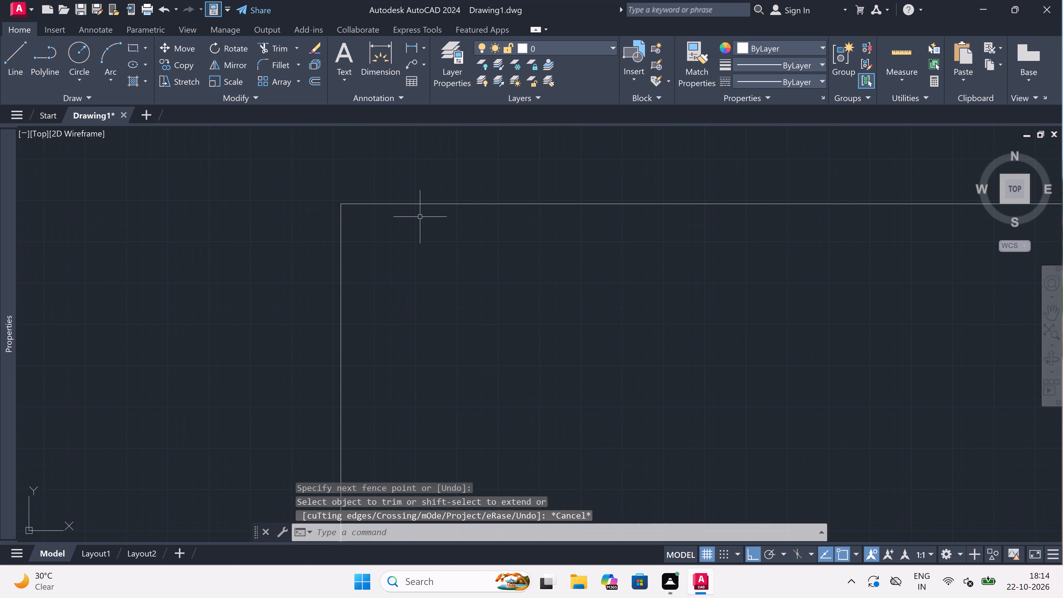
Offset the top horizontal line 4.5" downward to form the top wall's thickness.
key(o)
key(space)
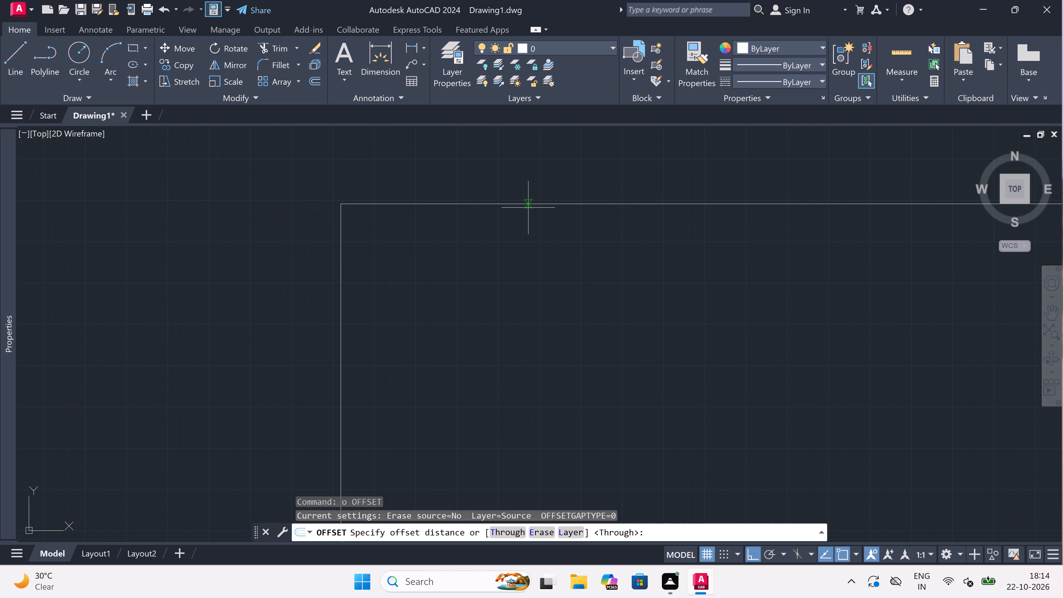
drag(528, 208, 531, 210)
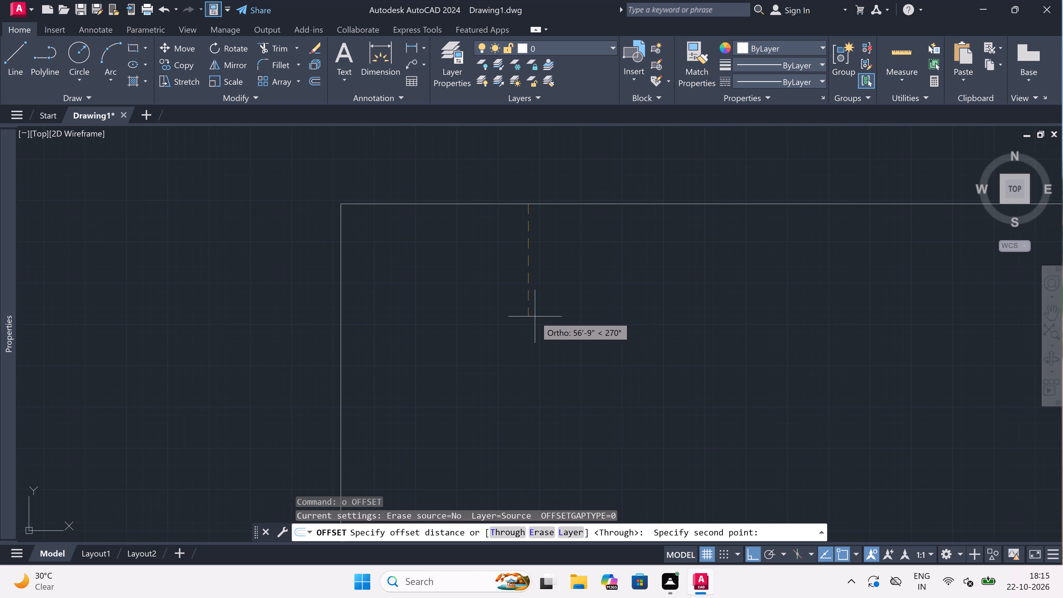
text(4.5")
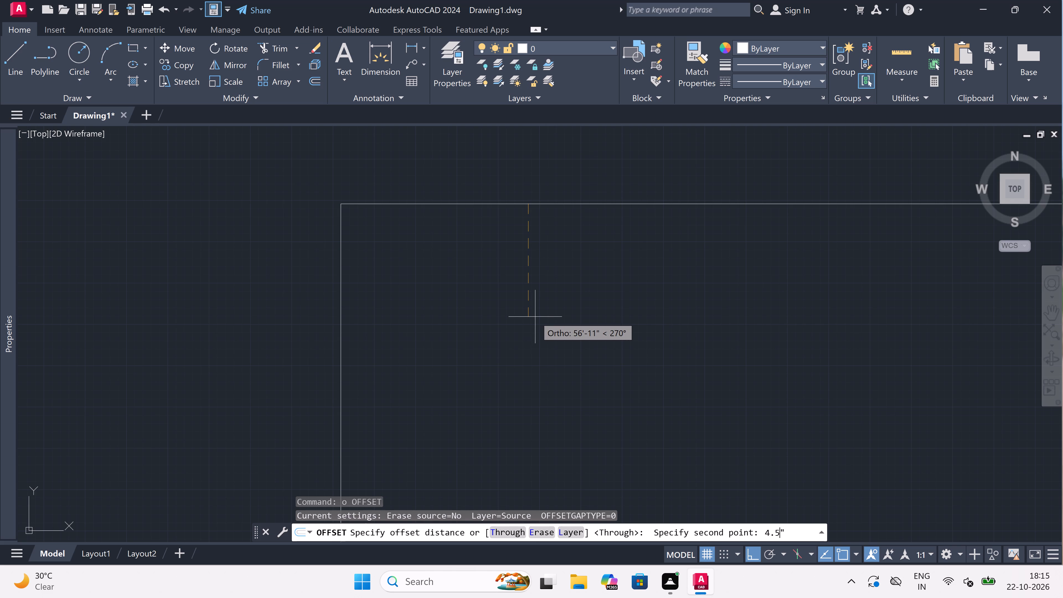
key(space)
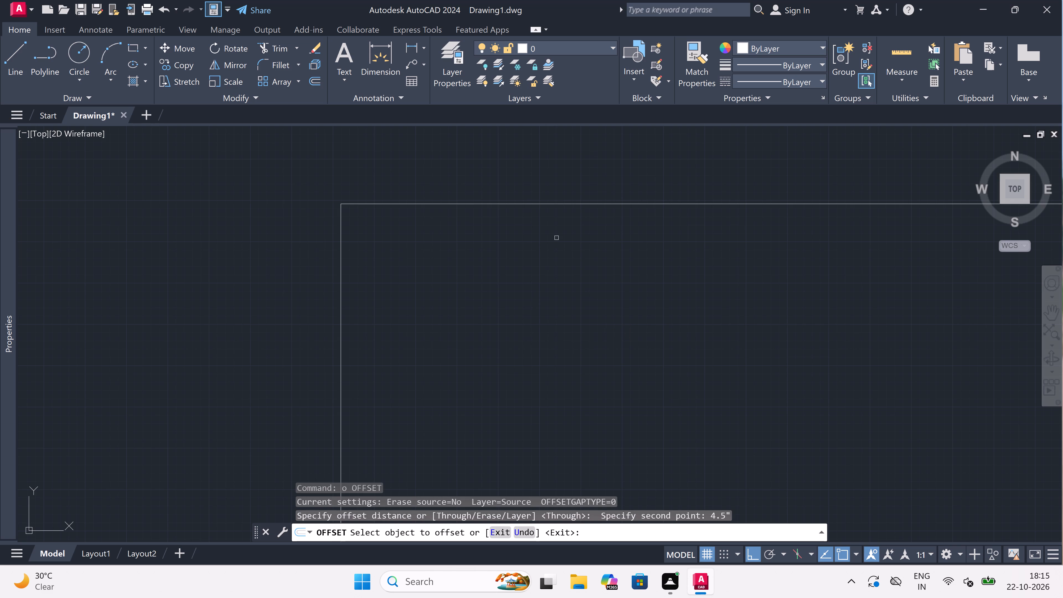
drag(542, 203, 535, 230)
click(516, 272)
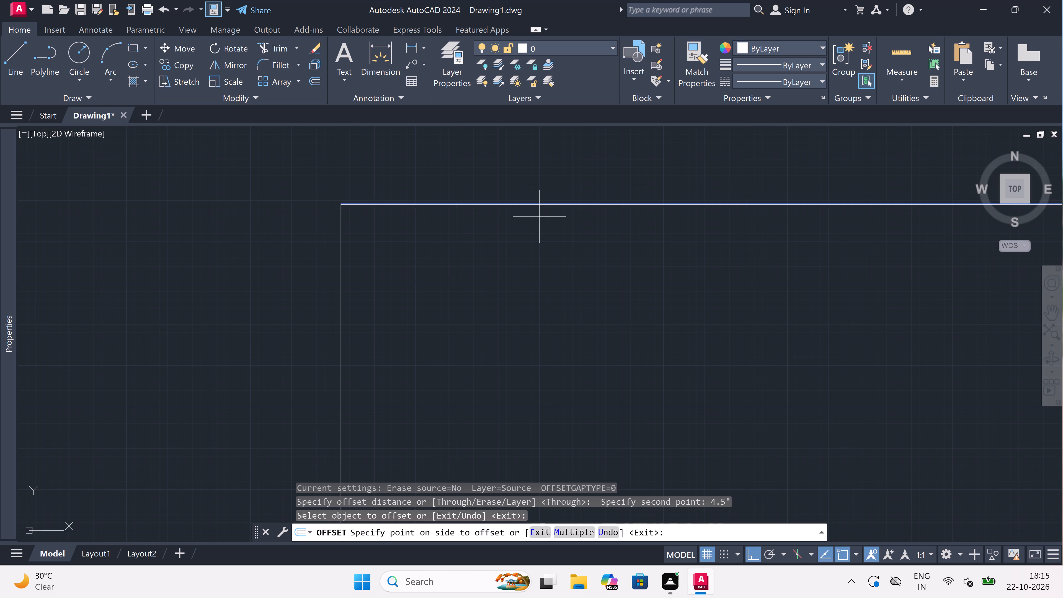
Offset the left vertical line 4.5" inward to form the left wall's thickness.
scroll(392, 197, up, 3)
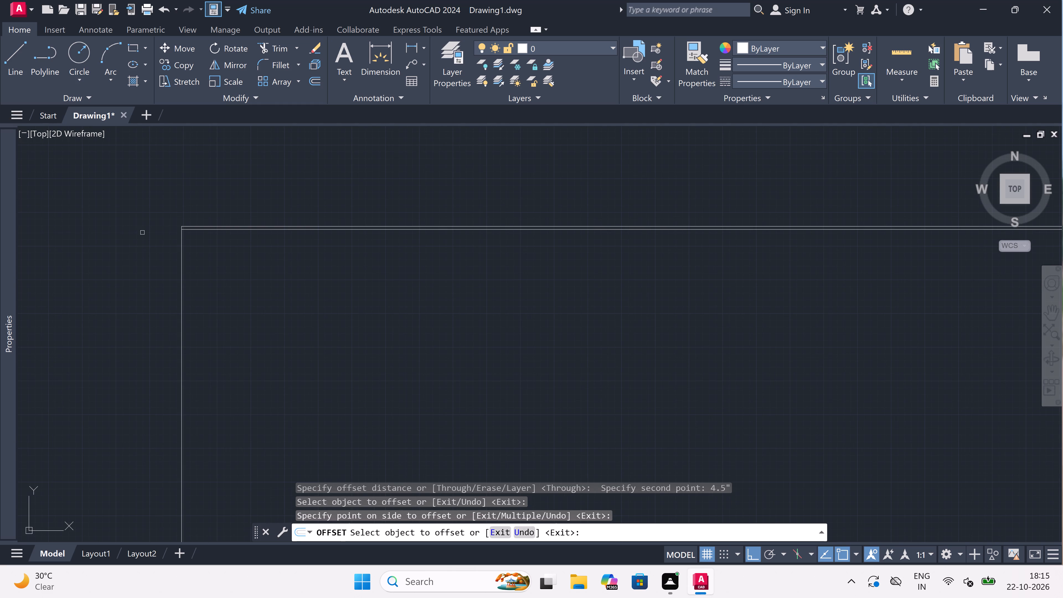
scroll(177, 236, up, 2)
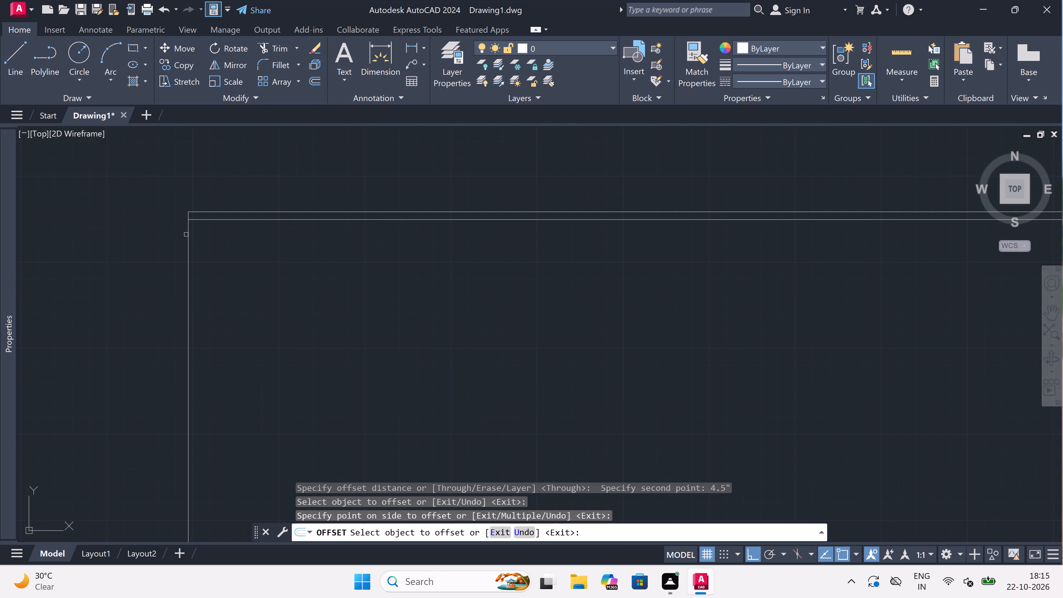
drag(185, 234, 208, 234)
click(246, 239)
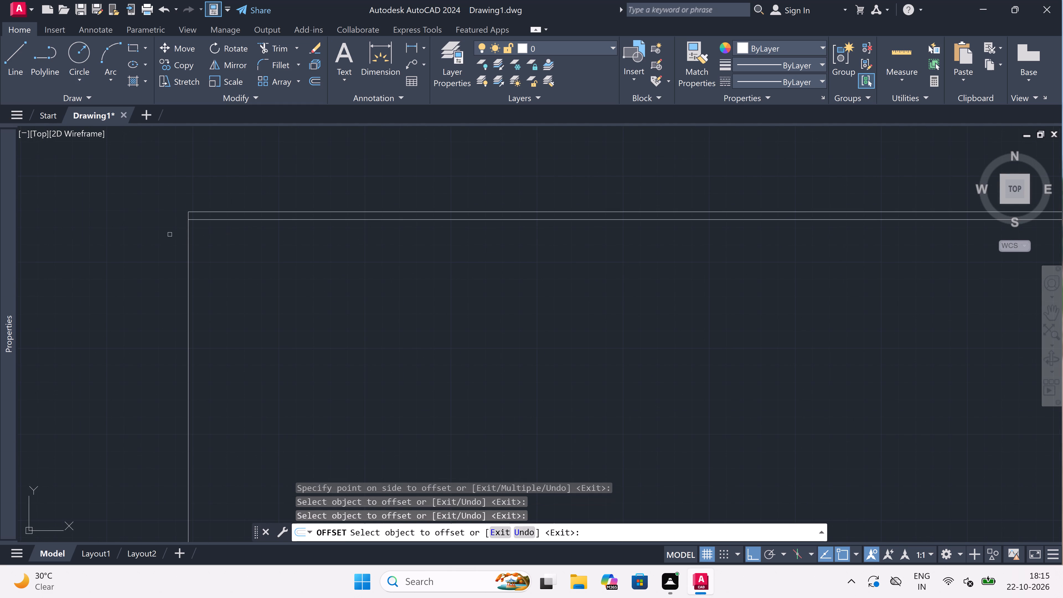
scroll(202, 242, up, 2)
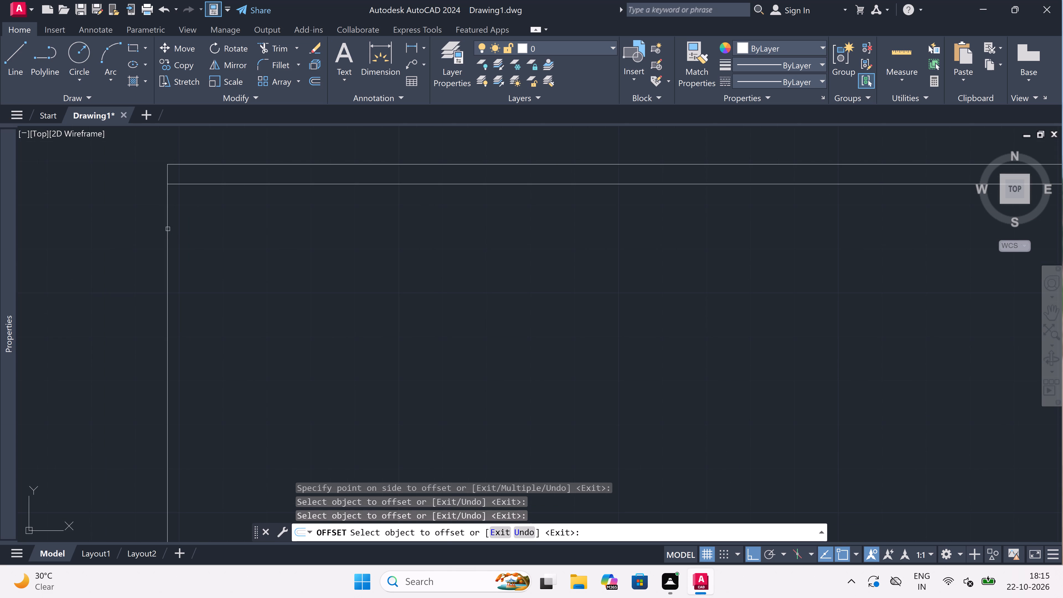
drag(168, 227, 175, 227)
click(228, 228)
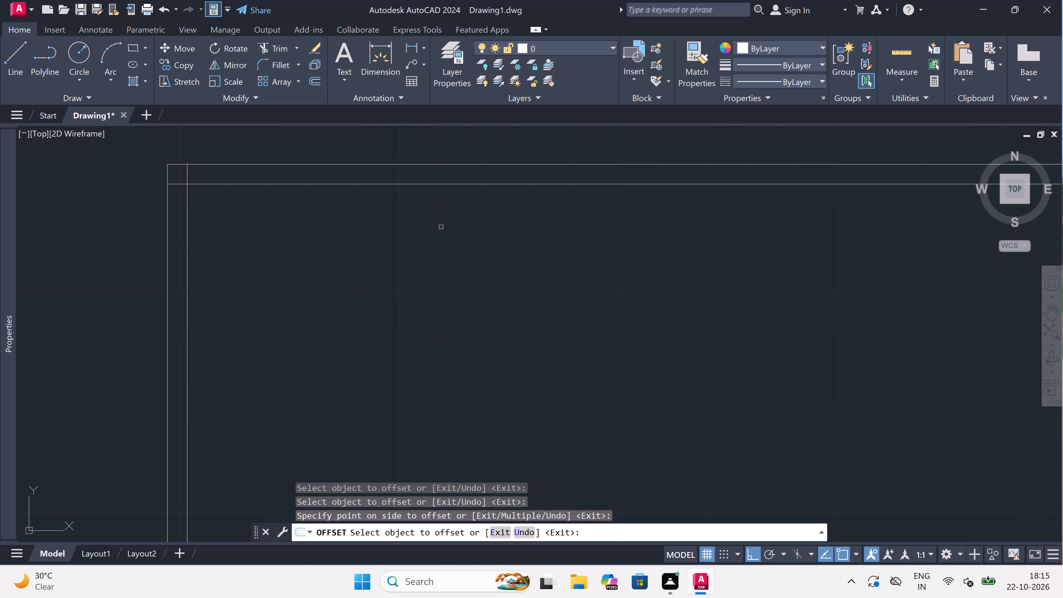
key(Escape)
key(v)
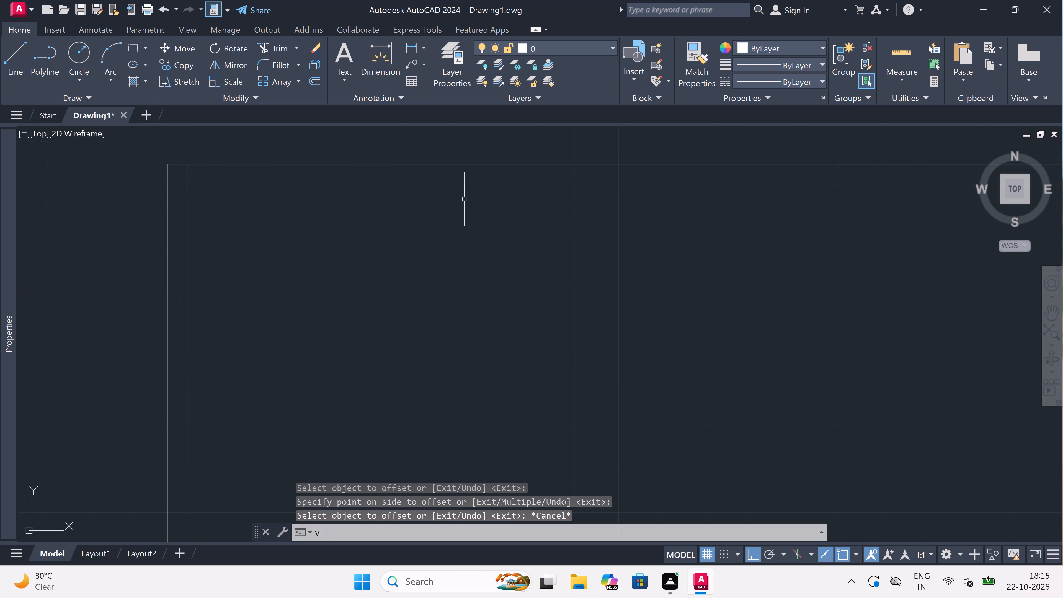
key(Escape)
Offset the inner line of the top wall 4' downward.
key(space)
click(472, 187)
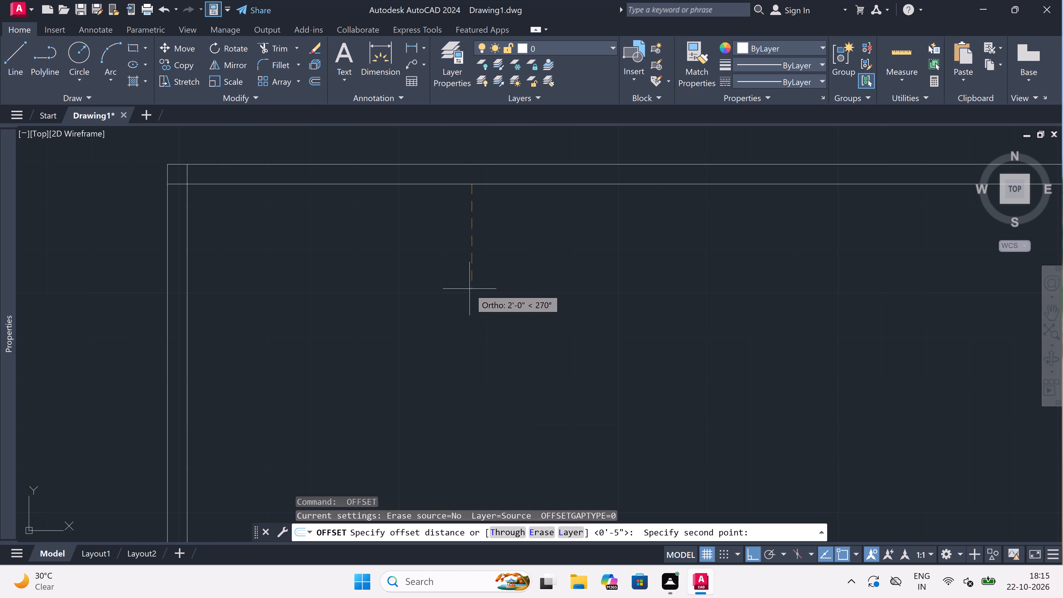
key(4)
text(')
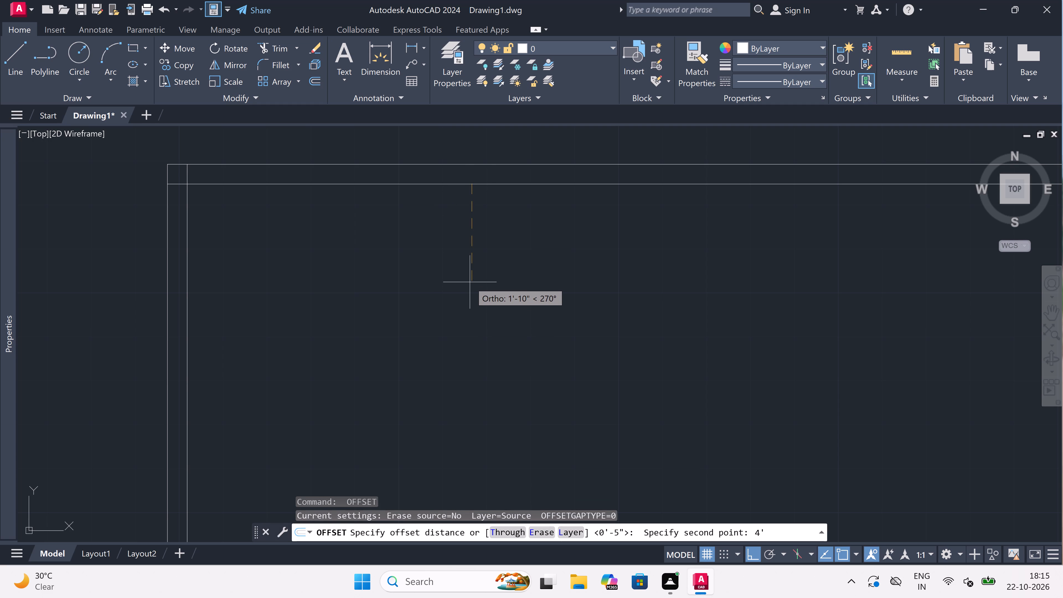
key(space)
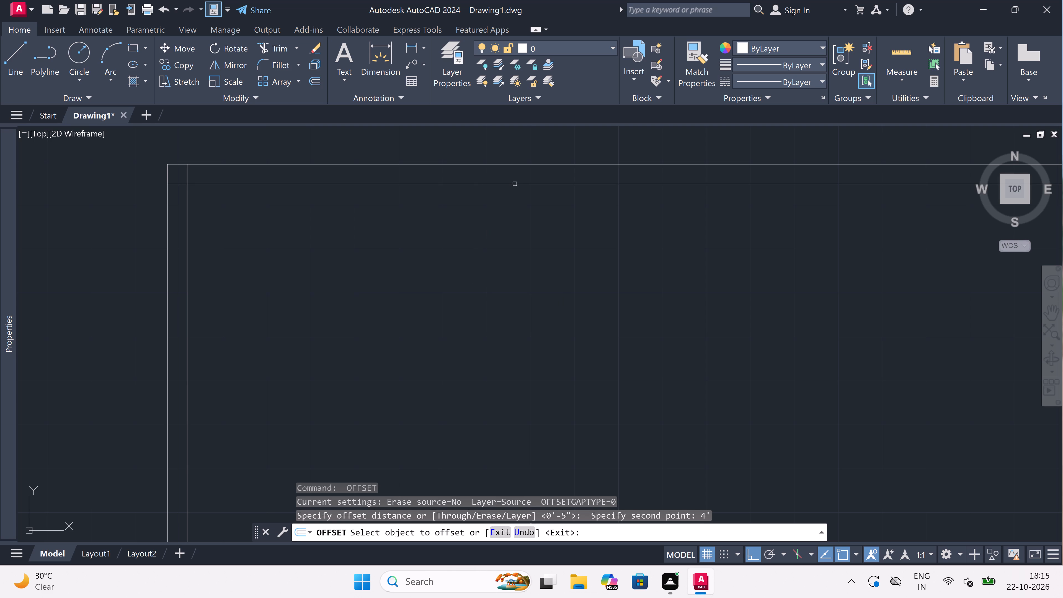
click(515, 185)
click(508, 241)
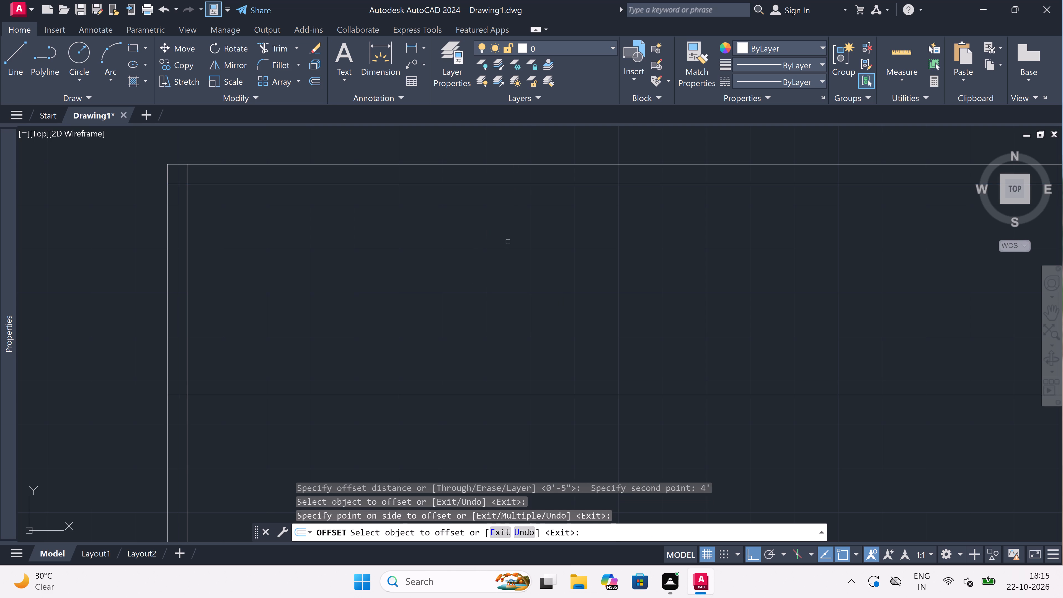
key(Escape)
Offset the horizontal line 4' below the top wall by 4.5" downward to form a partition wall.
scroll(508, 241, down, 3)
key(space)
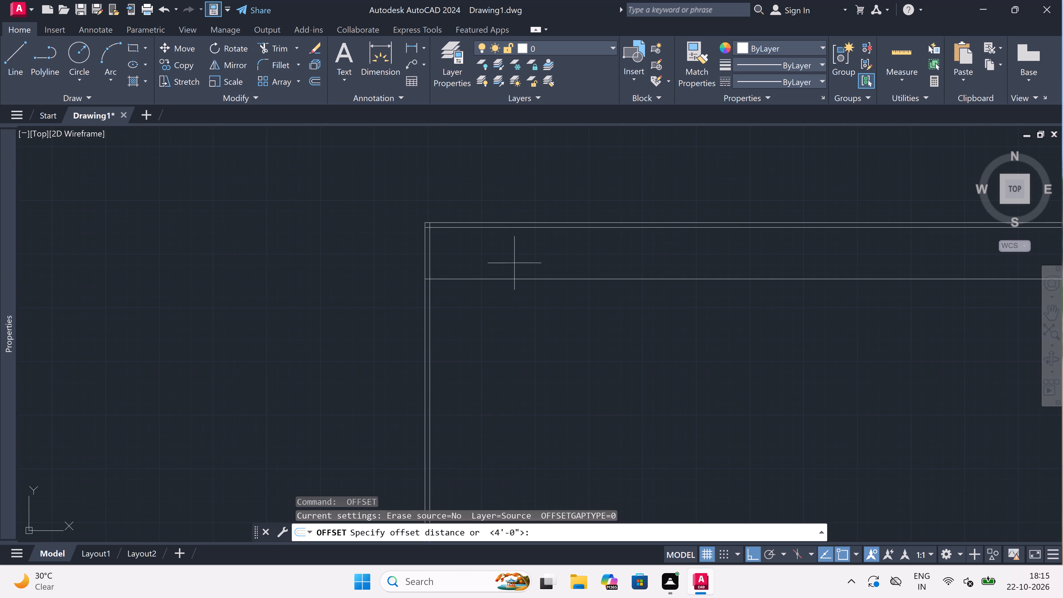
scroll(517, 269, up, 1)
drag(518, 281, 518, 293)
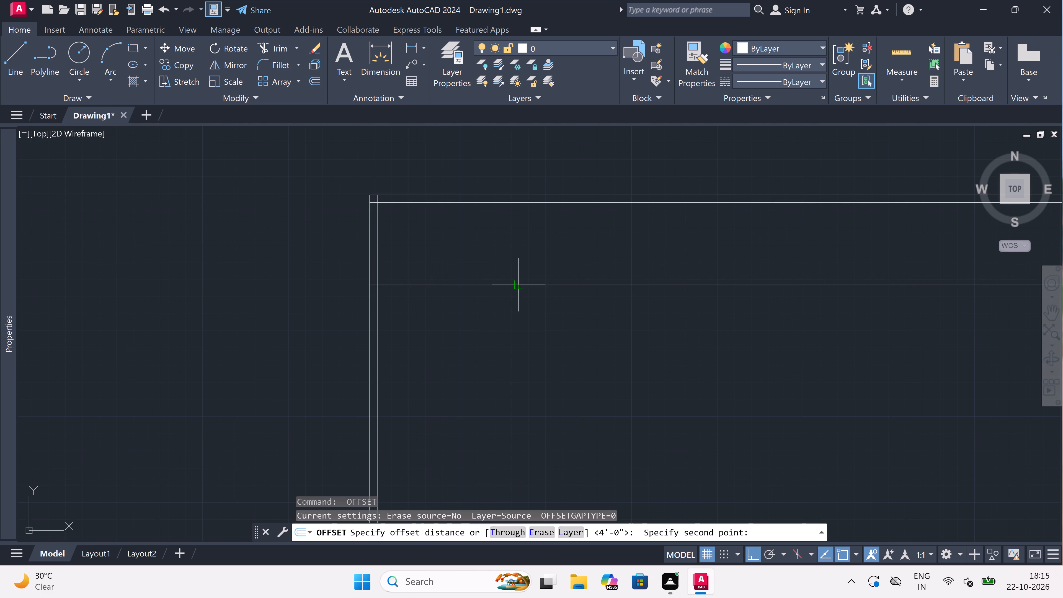
scroll(525, 297, up, 2)
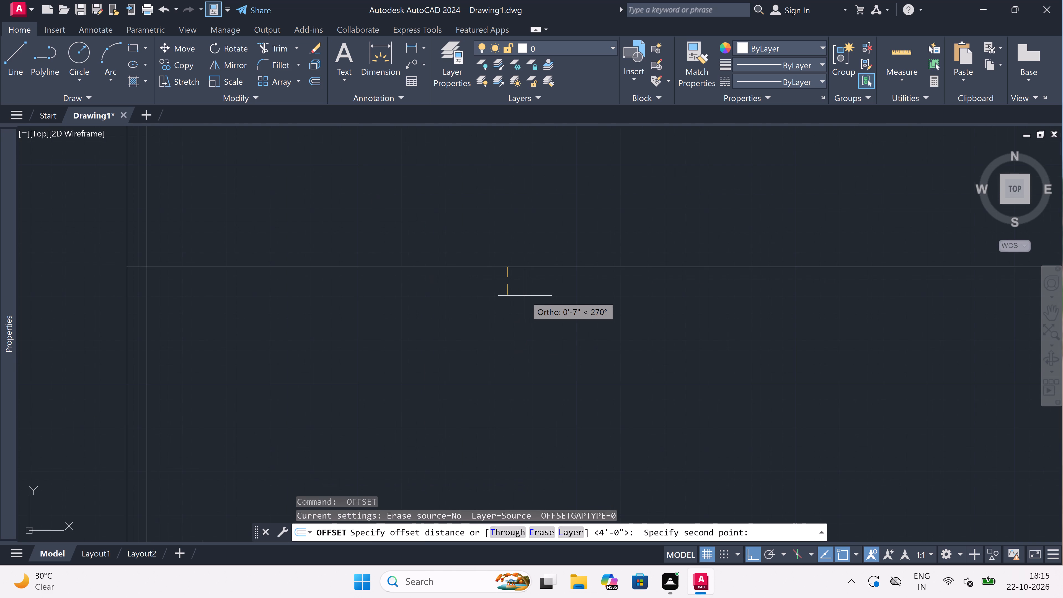
key(4)
key(period)
key(5)
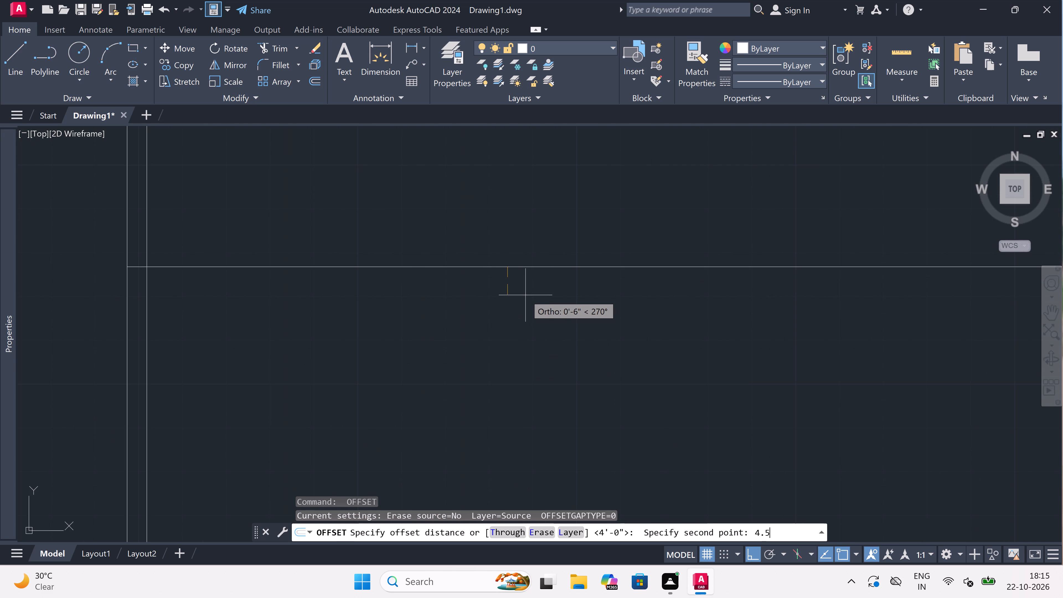
text(")
key(space)
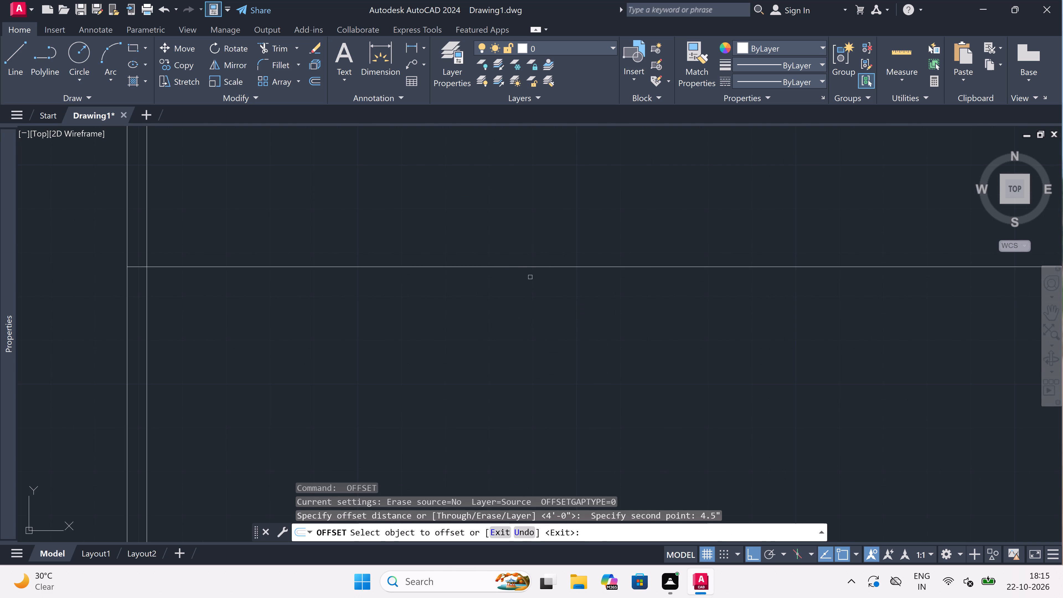
click(531, 268)
click(523, 285)
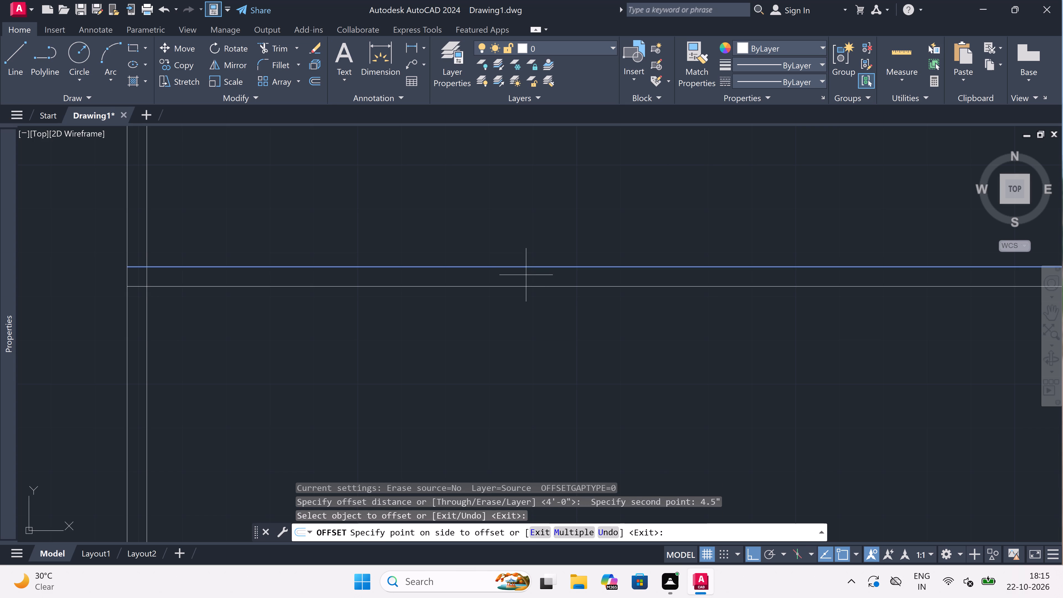
Offset the left wall's outer vertical line 7' to the right.
key(Escape)
scroll(442, 303, down, 2)
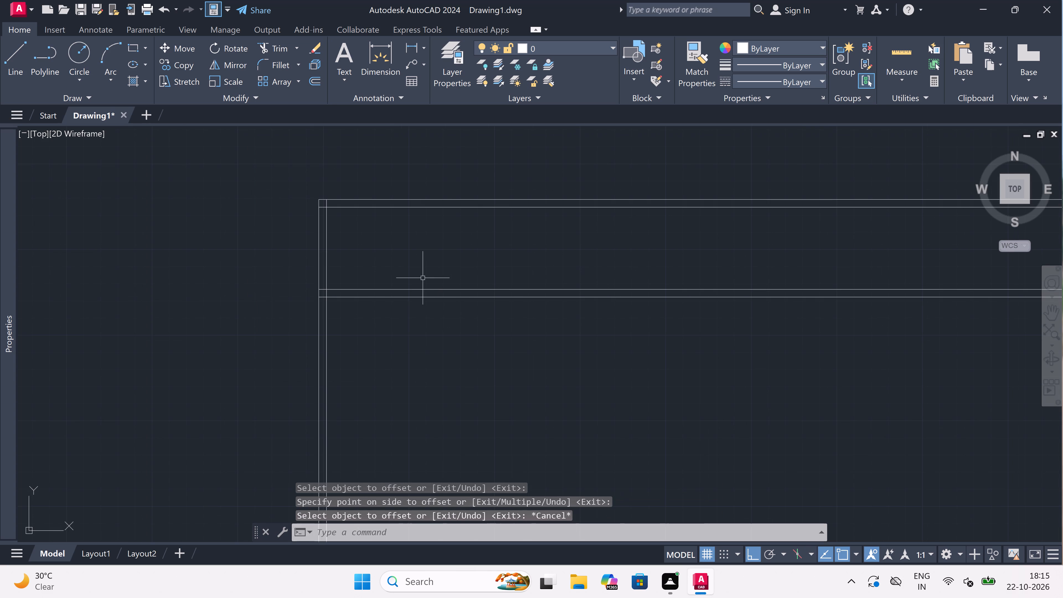
key(space)
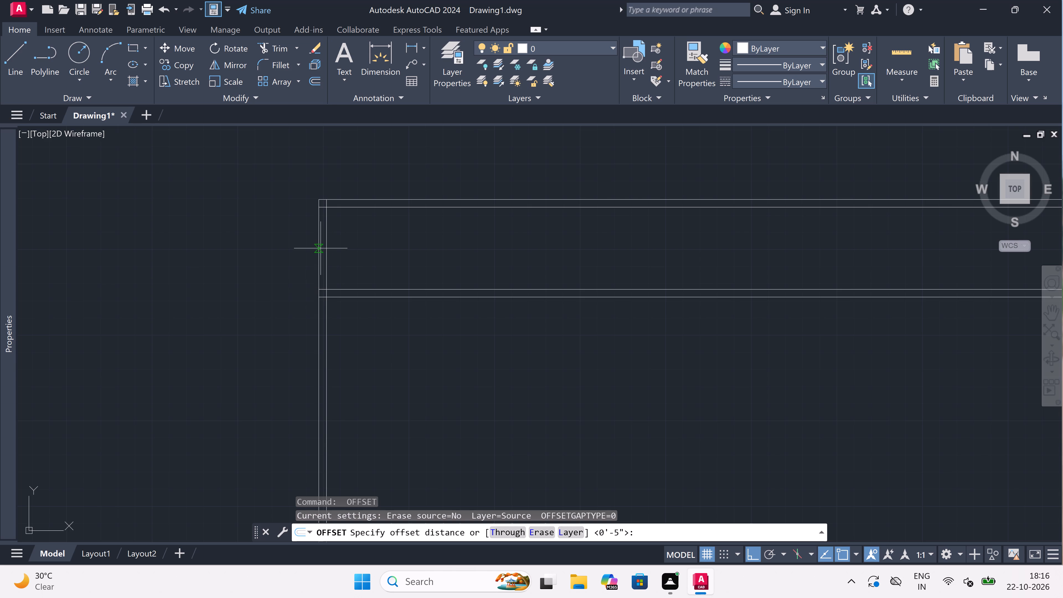
drag(321, 248, 323, 248)
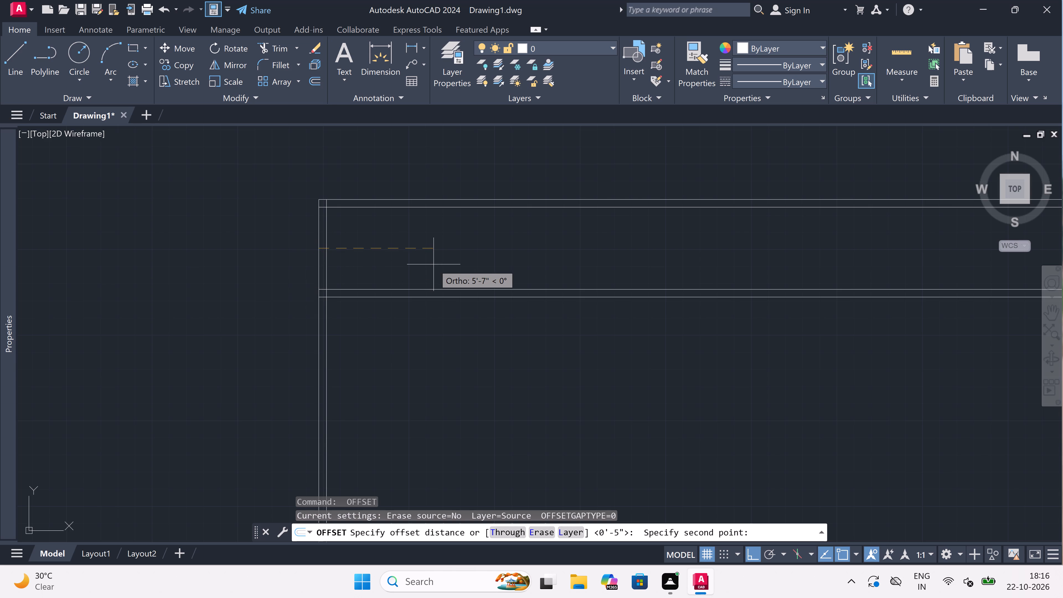
text(7')
key(space)
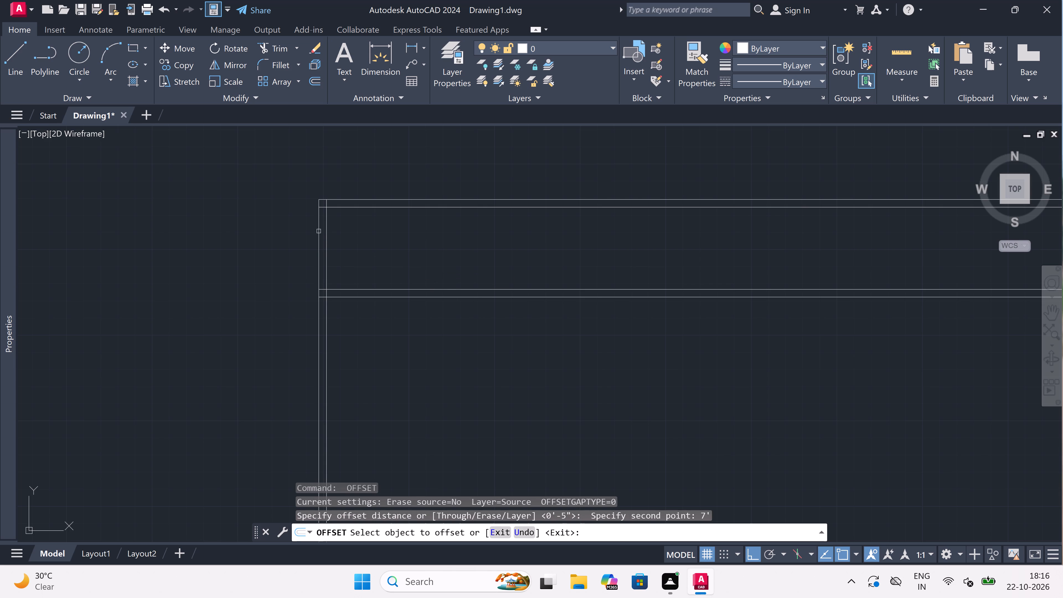
drag(319, 230, 370, 240)
click(468, 265)
key(Escape)
Offset the new vertical line 4.5" to the right to form the first vertical partition wall.
key(space)
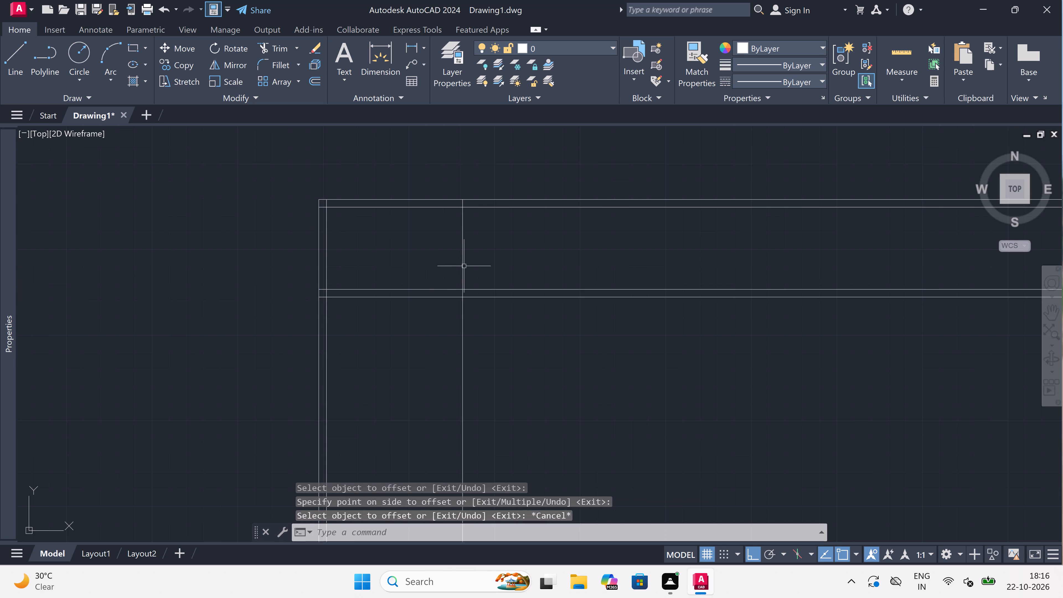
click(464, 266)
text(4.)
key(5)
text(")
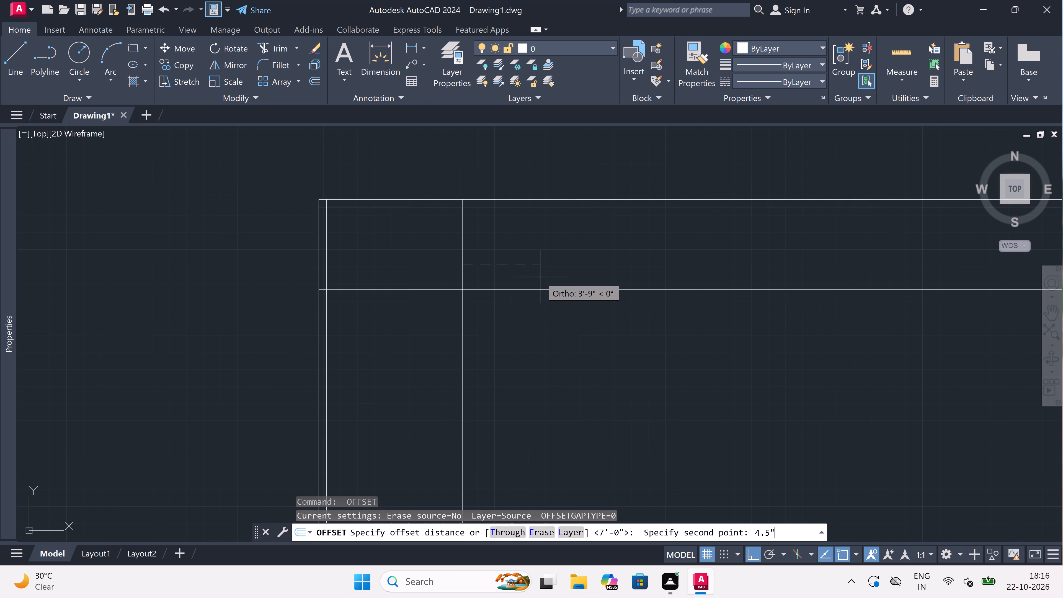
key(space)
drag(464, 247, 499, 257)
click(539, 268)
key(Escape)
Offset the right-hand line of the first vertical partition 7' to the right.
key(space)
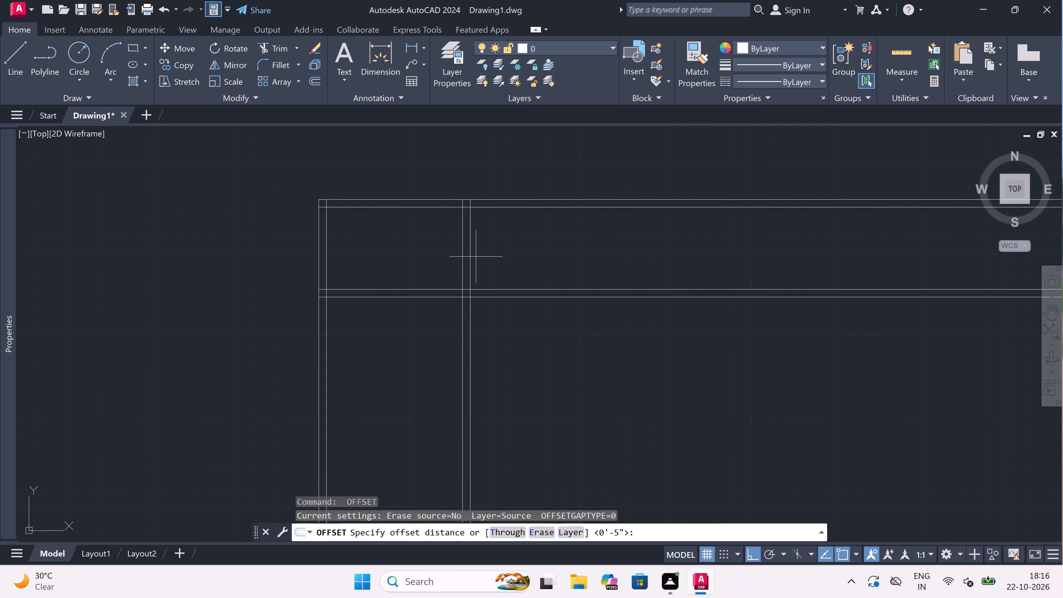
drag(474, 253, 491, 255)
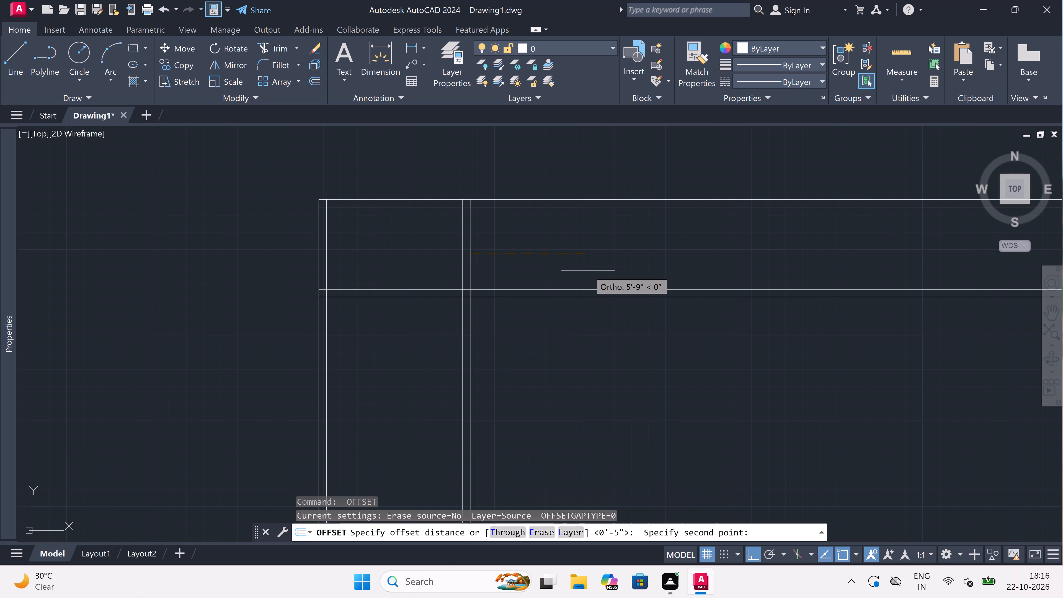
text(7')
key(space)
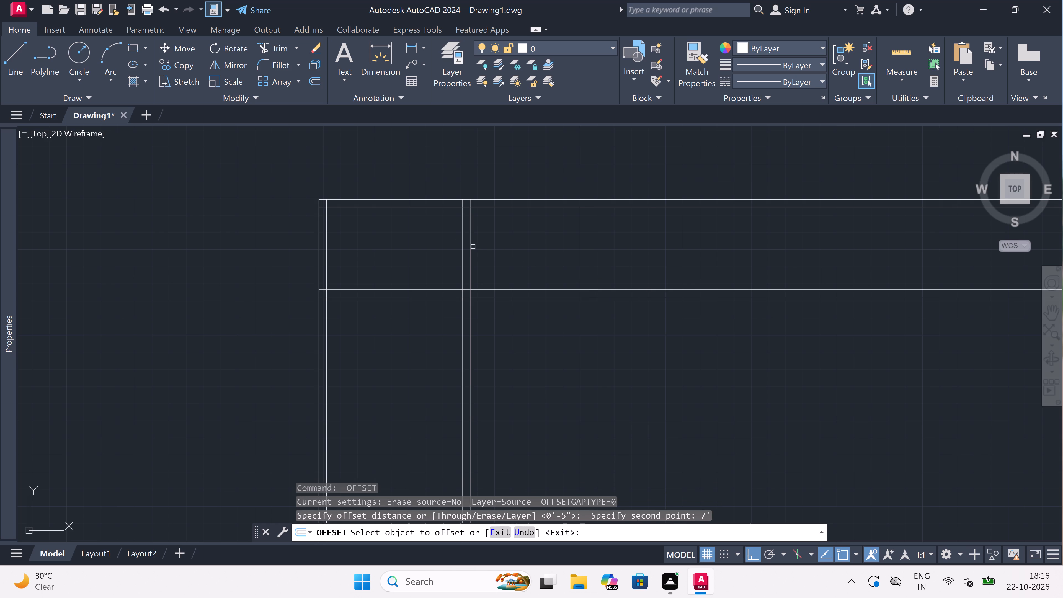
click(469, 243)
click(542, 262)
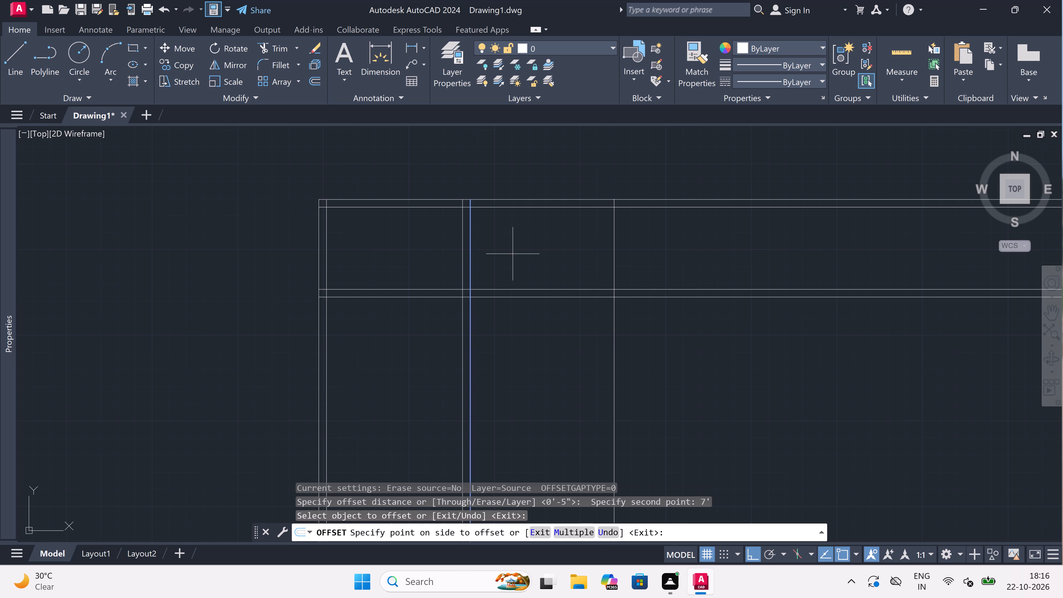
key(Escape)
Offset the newest vertical line 4.5" to the right to form the second vertical partition wall.
key(space)
drag(609, 270, 624, 270)
key(4)
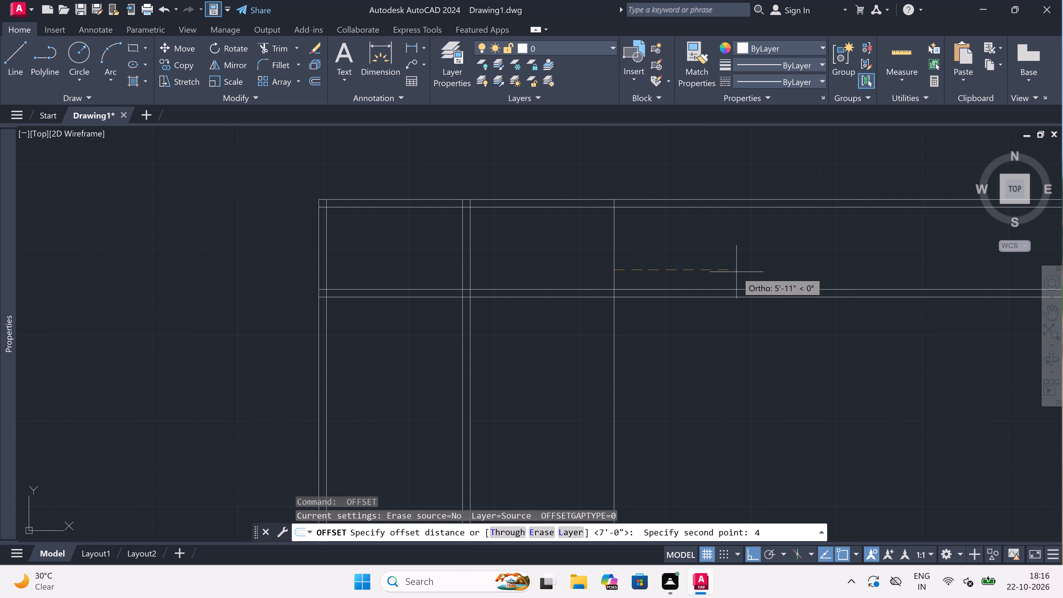
key(period)
key(5)
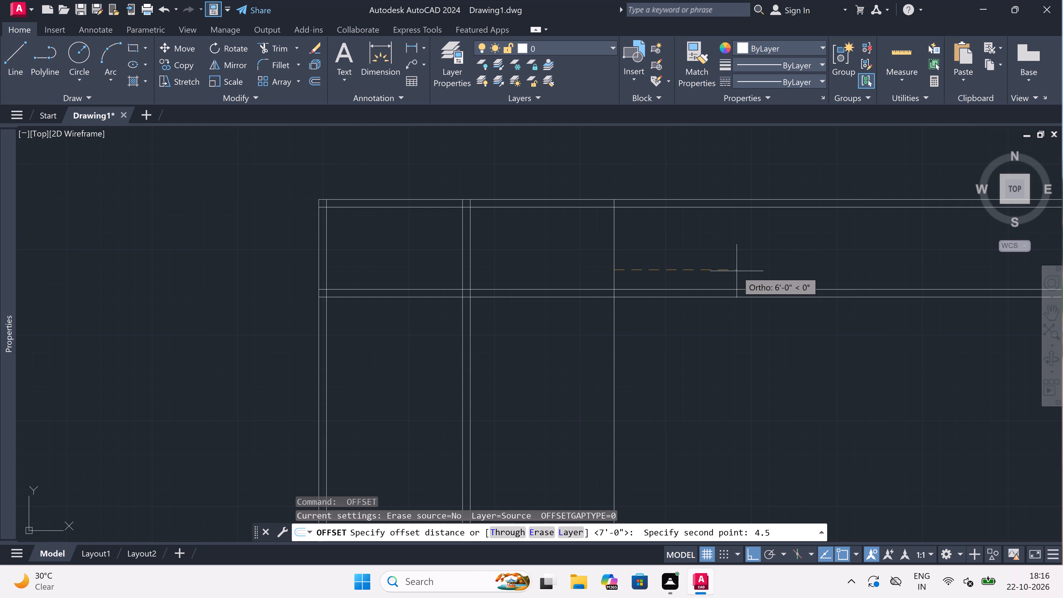
text(")
key(space)
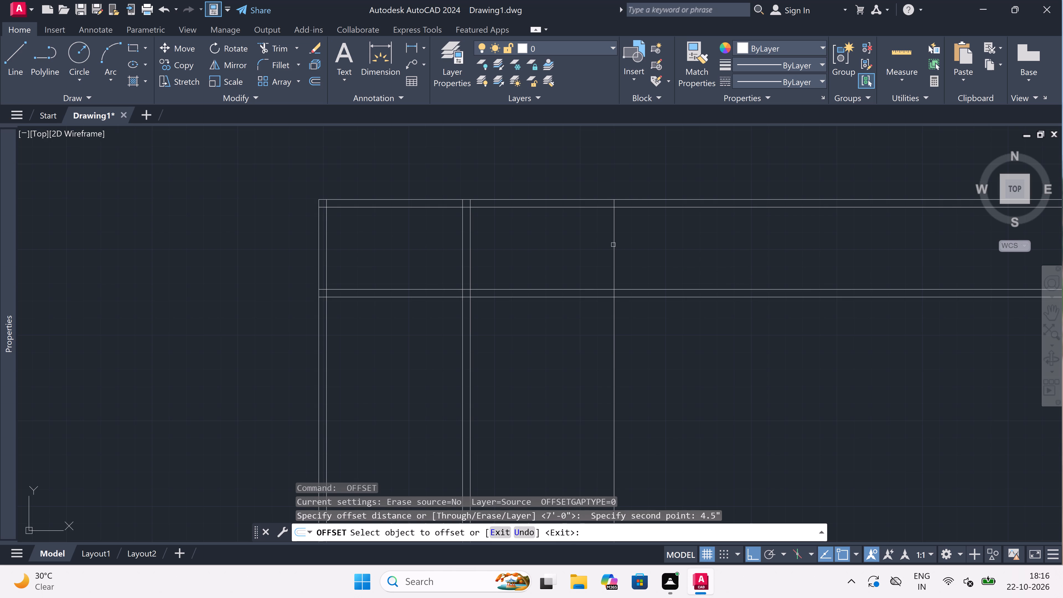
drag(613, 245, 662, 258)
click(673, 261)
key(Escape)
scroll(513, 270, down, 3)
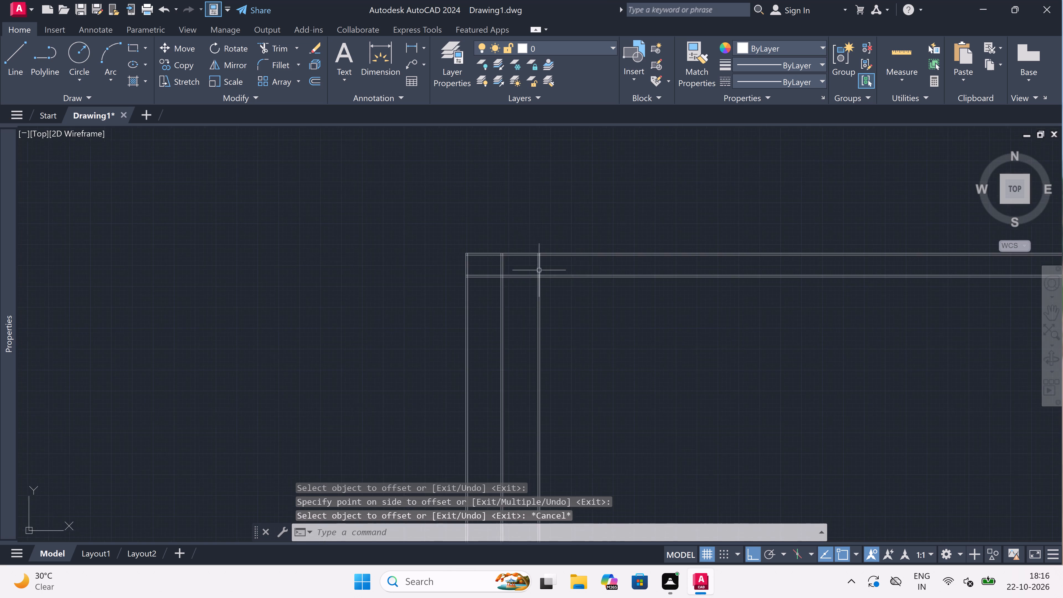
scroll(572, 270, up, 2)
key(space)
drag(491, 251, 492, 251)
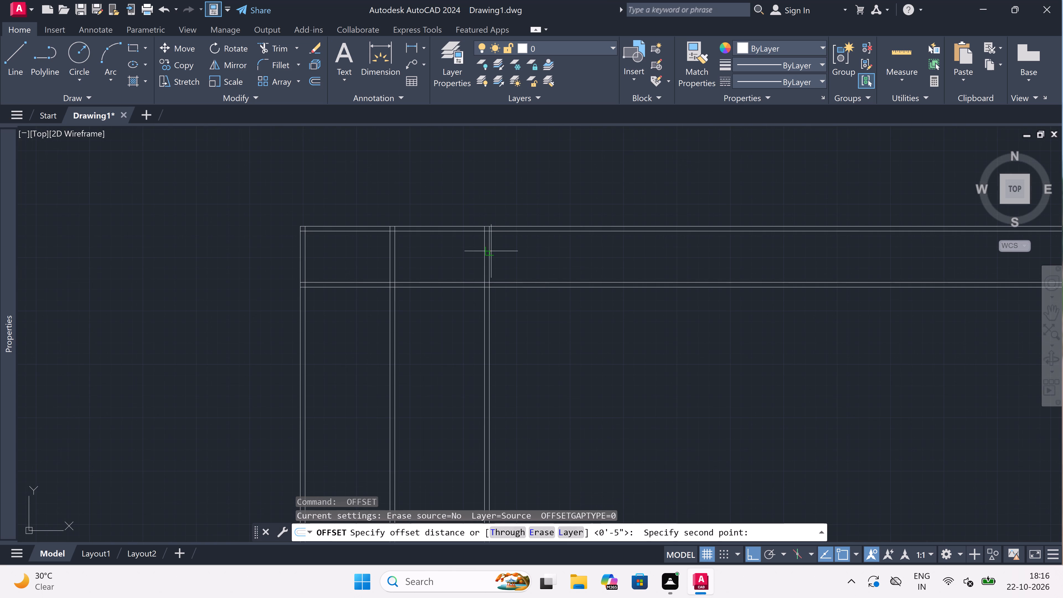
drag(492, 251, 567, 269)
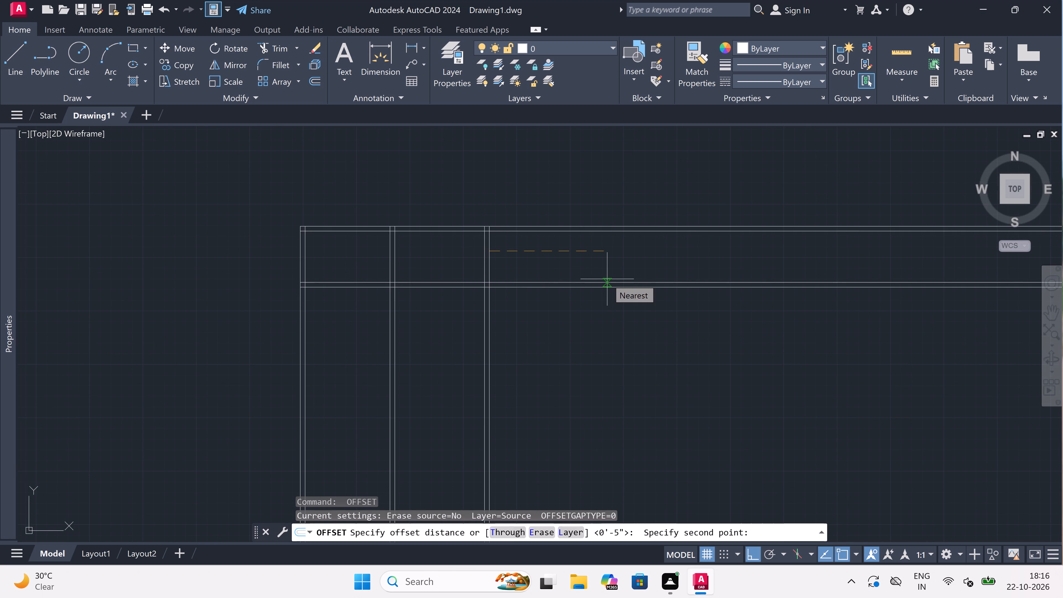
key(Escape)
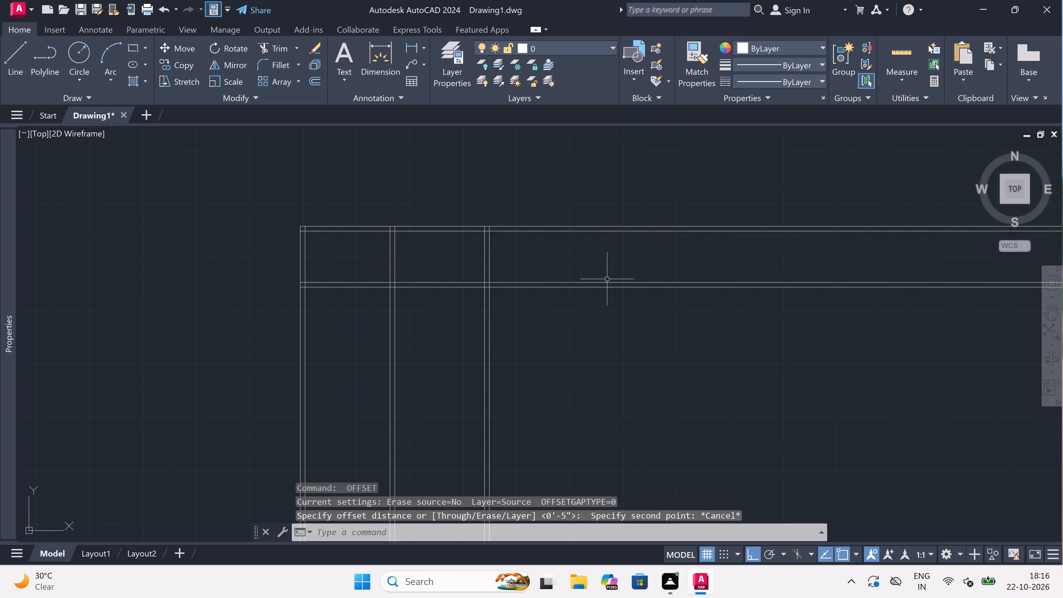
Trim away the lines of both vertical partitions below the horizontal partition wall.
scroll(607, 279, down, 2)
scroll(570, 282, up, 2)
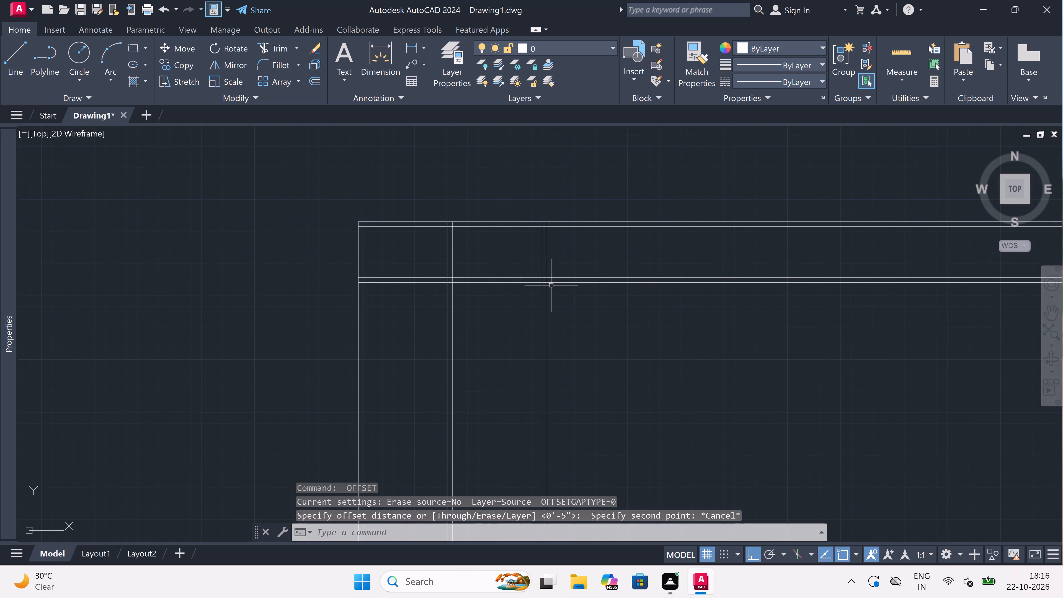
text(tr)
key(space)
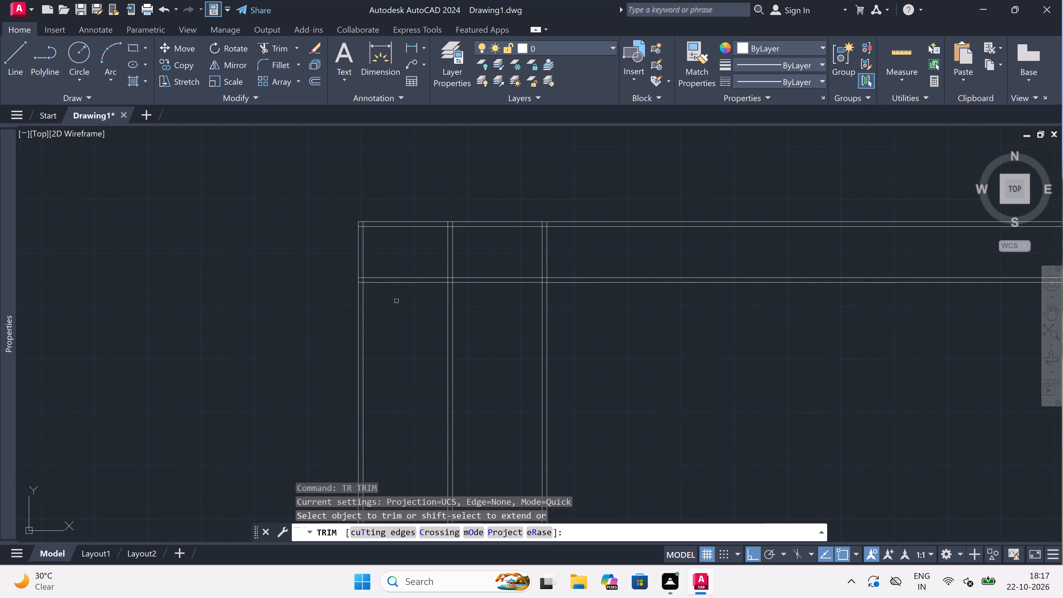
drag(388, 299, 413, 305)
click(676, 365)
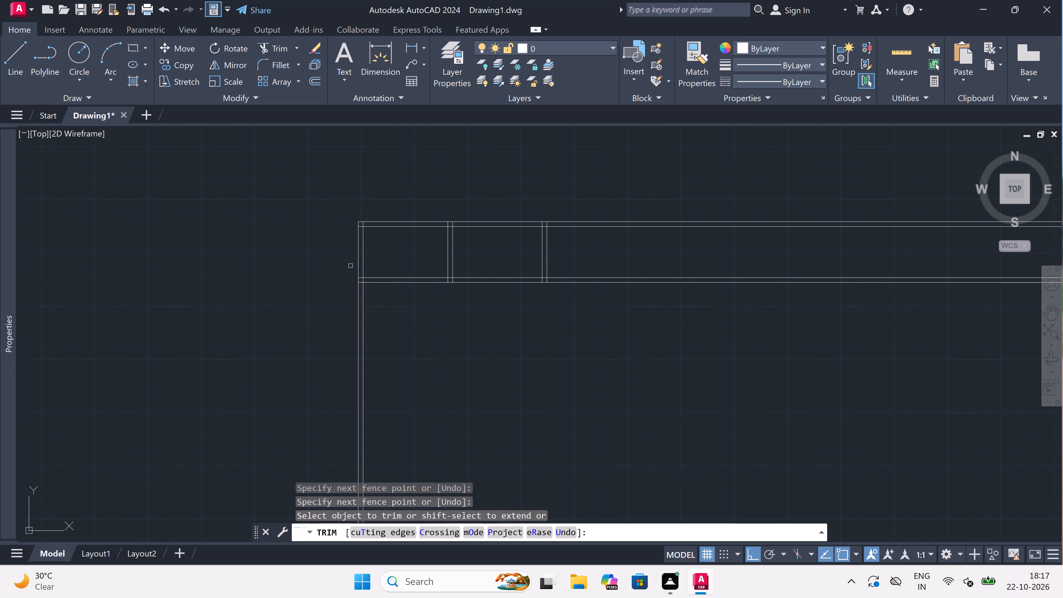
Trim the inner left and top wall lines around the top-left bay, including the leftover stubs at the corner, leaving only the outer lines.
scroll(362, 266, up, 1)
drag(362, 262, 368, 249)
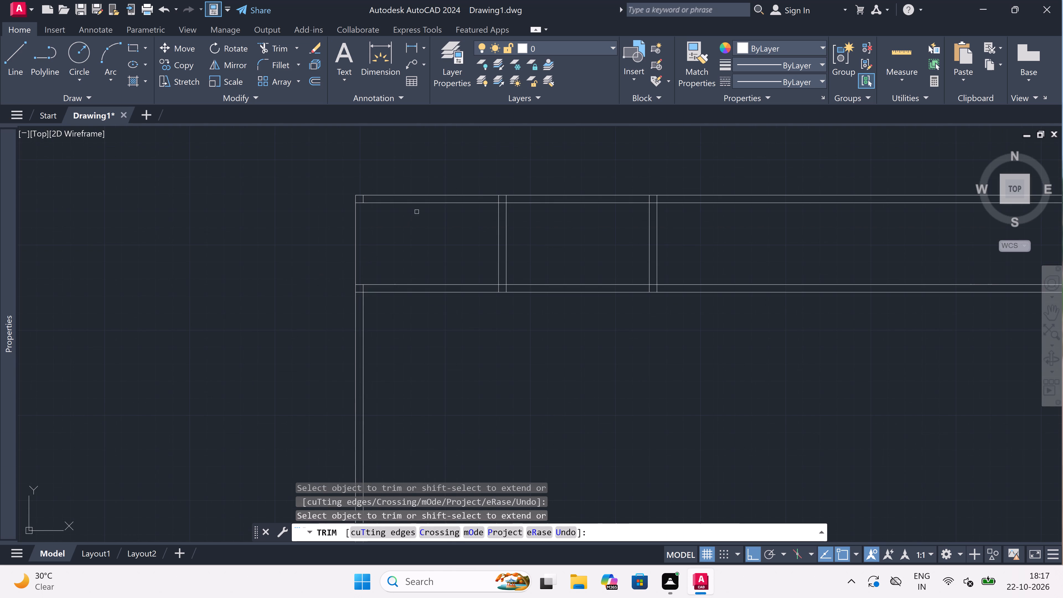
click(426, 201)
scroll(374, 197, up, 2)
click(337, 199)
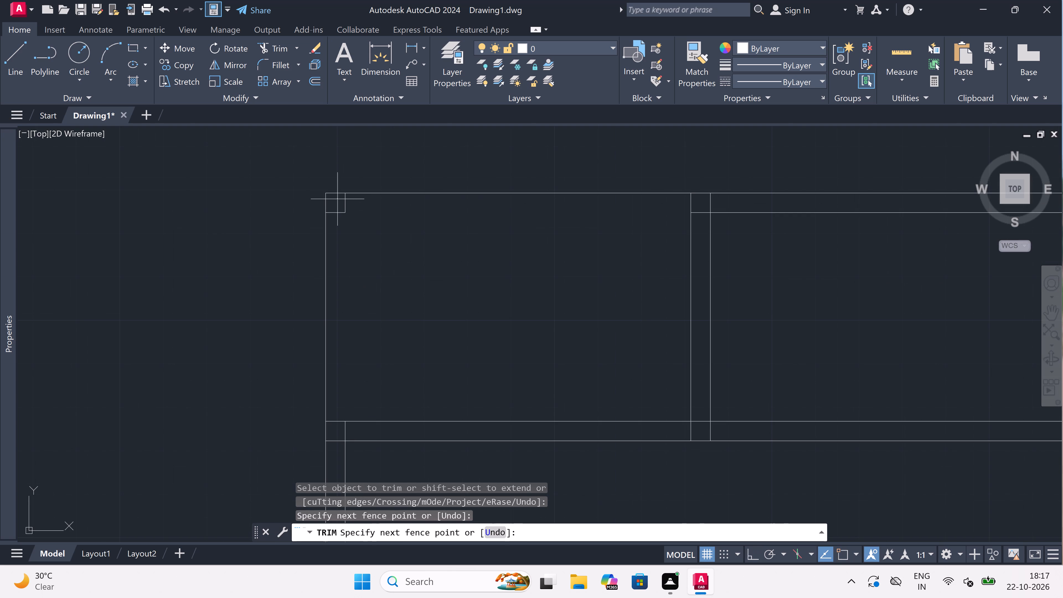
click(352, 208)
click(336, 205)
click(331, 245)
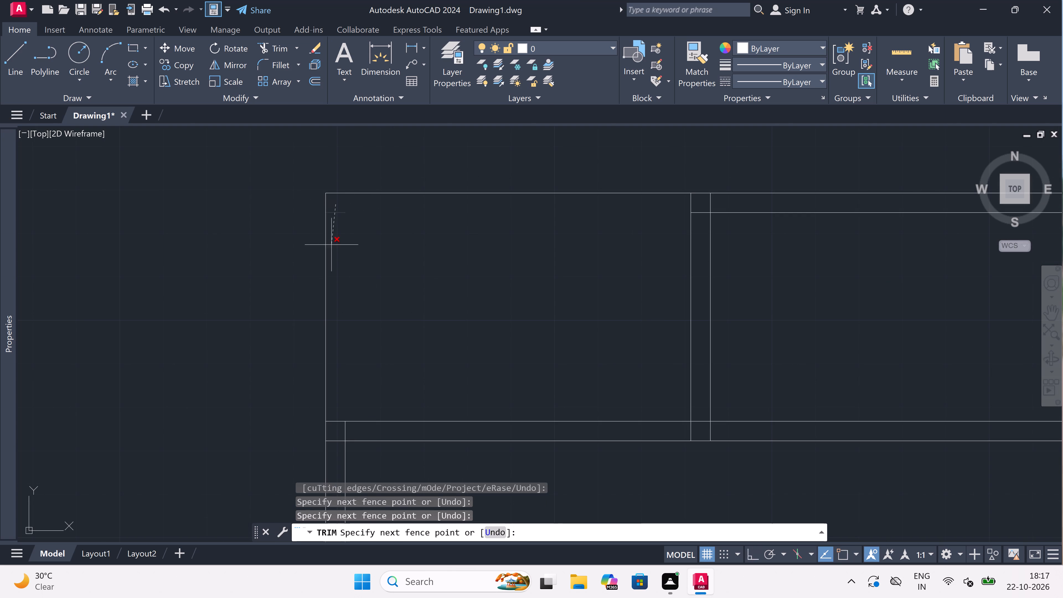
Trim the overlapping line segments where the horizontal partition meets the left wall to form a clean inner corner.
scroll(342, 238, down, 3)
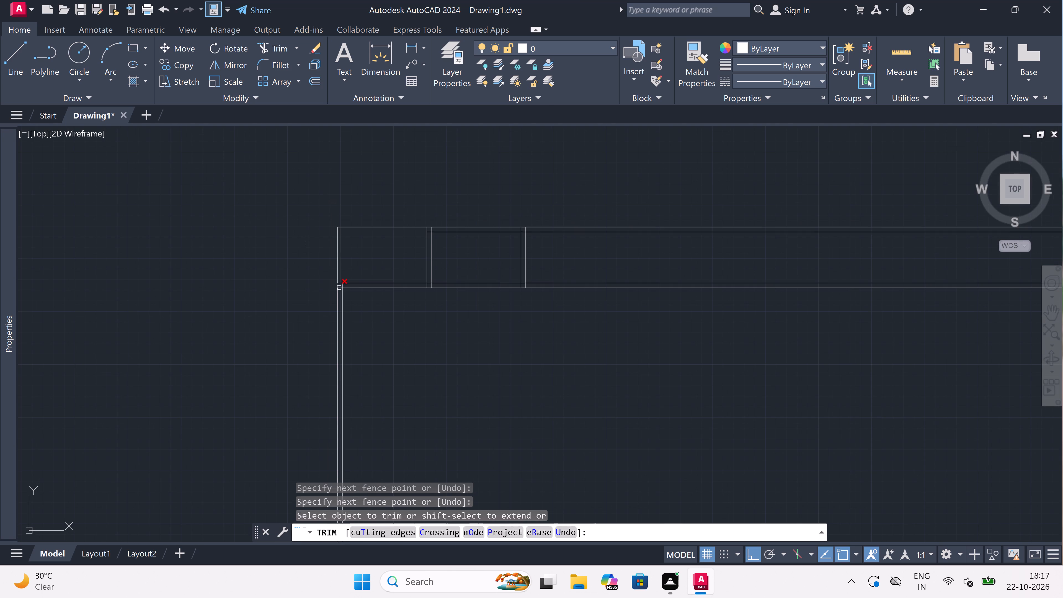
scroll(339, 288, up, 3)
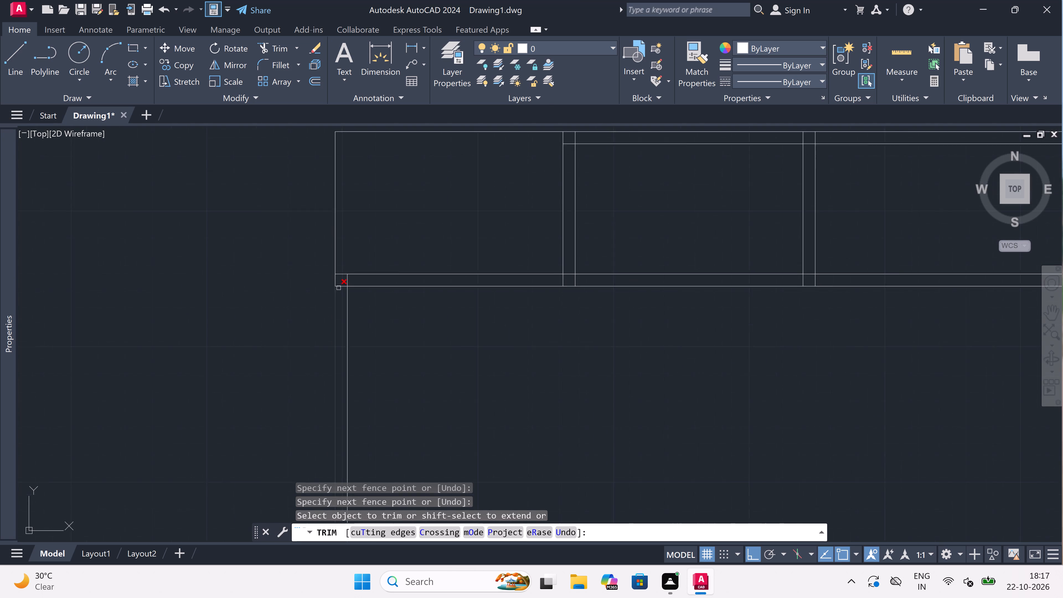
scroll(340, 284, up, 2)
click(340, 284)
click(359, 263)
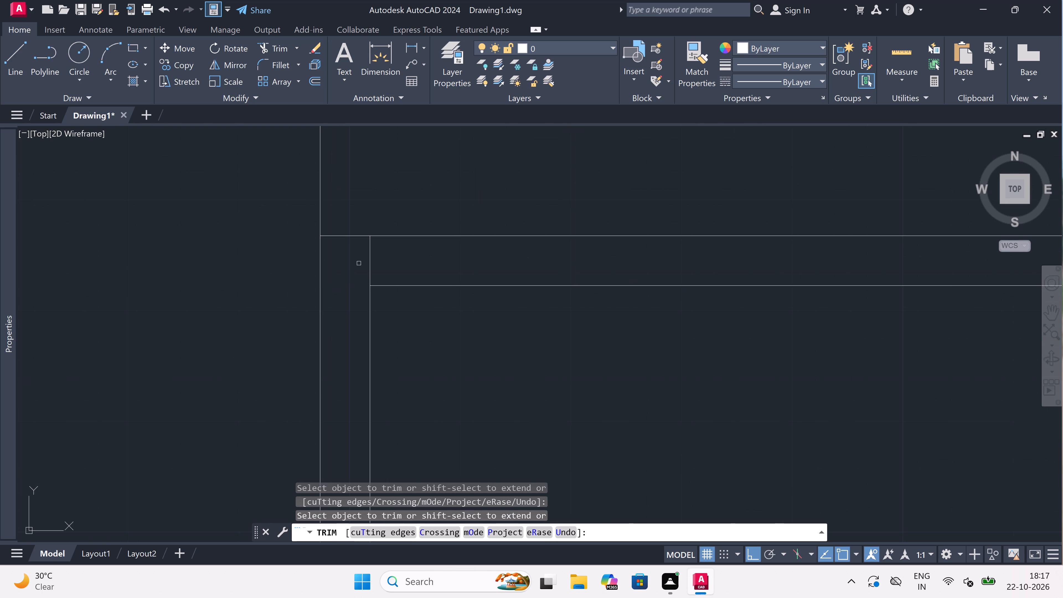
click(400, 264)
scroll(400, 264, down, 7)
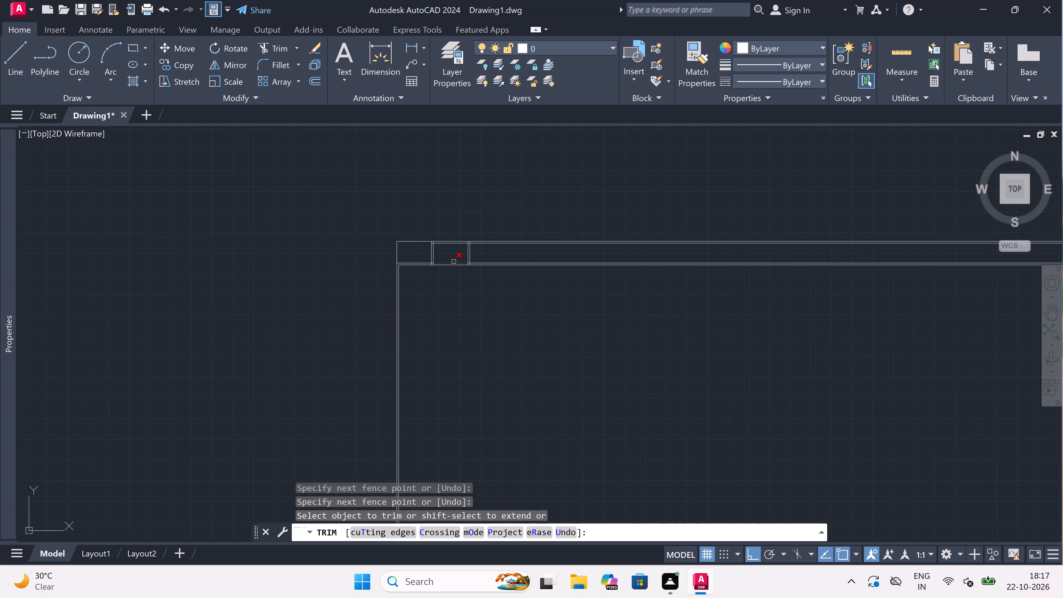
Trim the overlapping segments where both vertical partitions meet the top wall, and the horizontal partition's upper line inside the second vertical partition.
scroll(454, 259, up, 2)
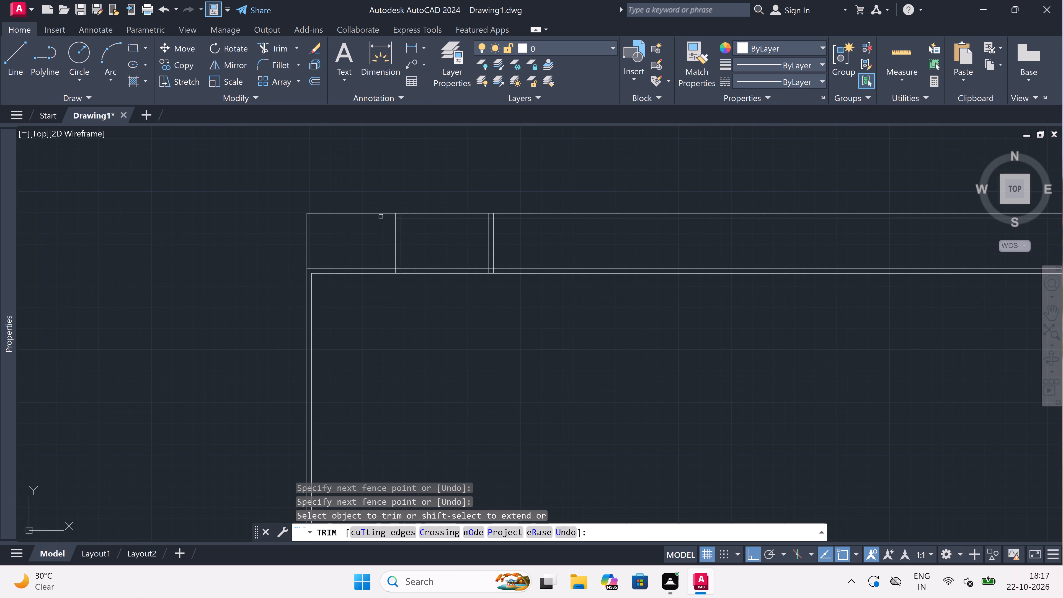
scroll(391, 216, up, 3)
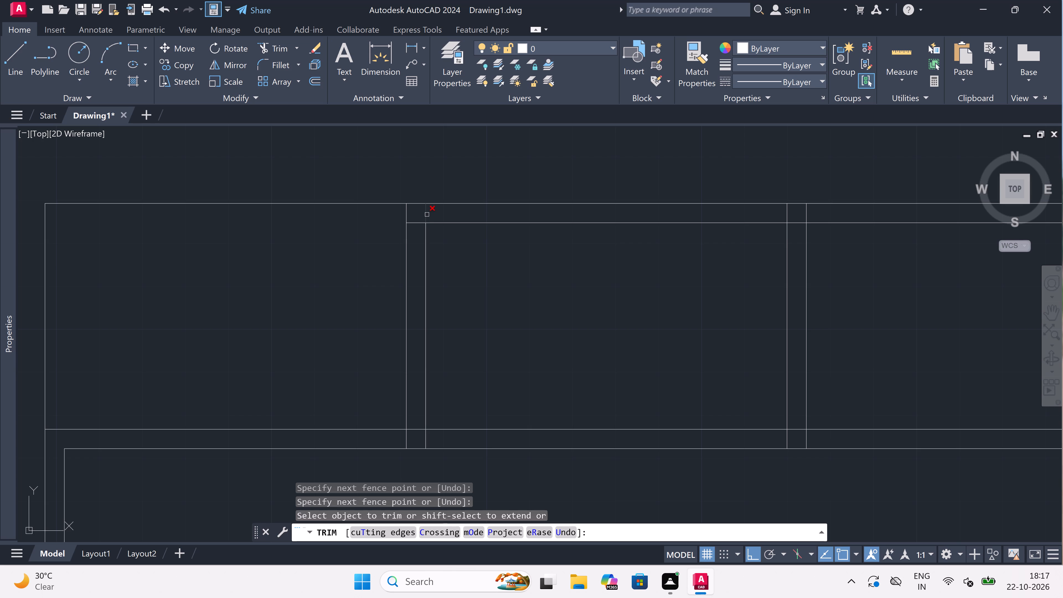
click(424, 212)
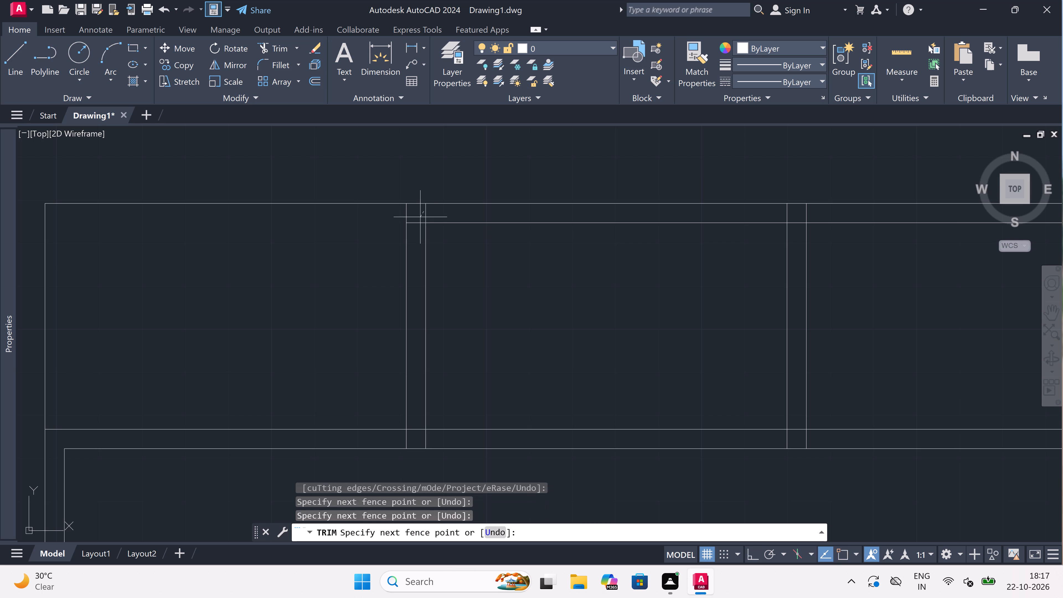
click(420, 228)
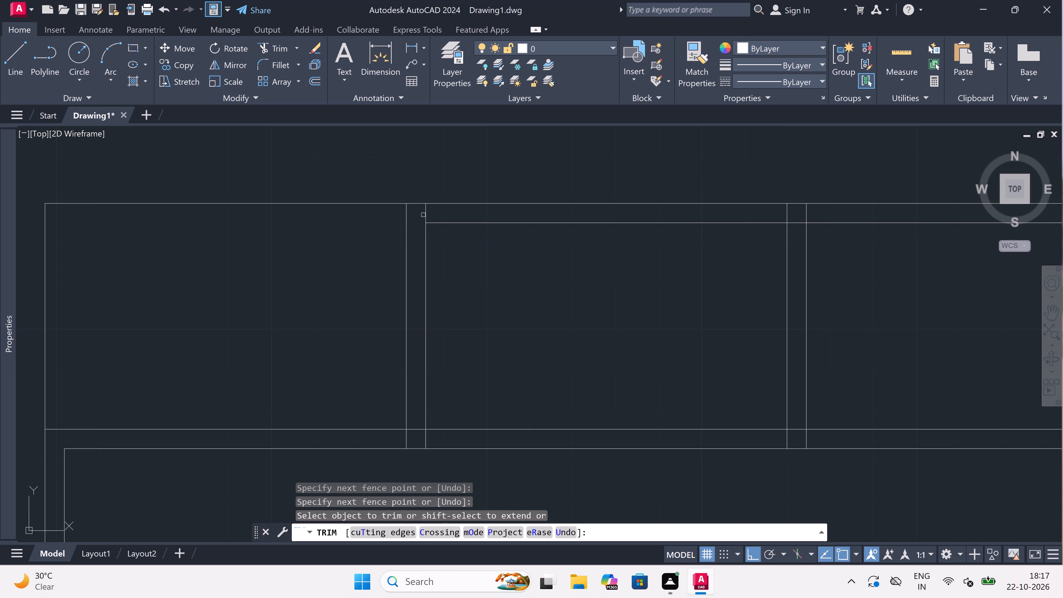
click(423, 215)
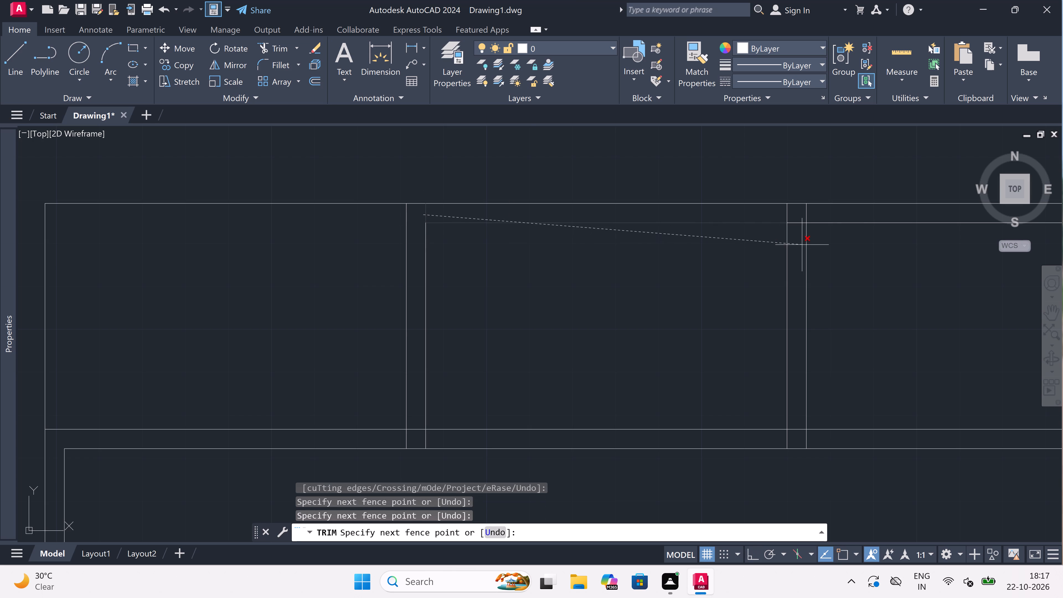
click(798, 220)
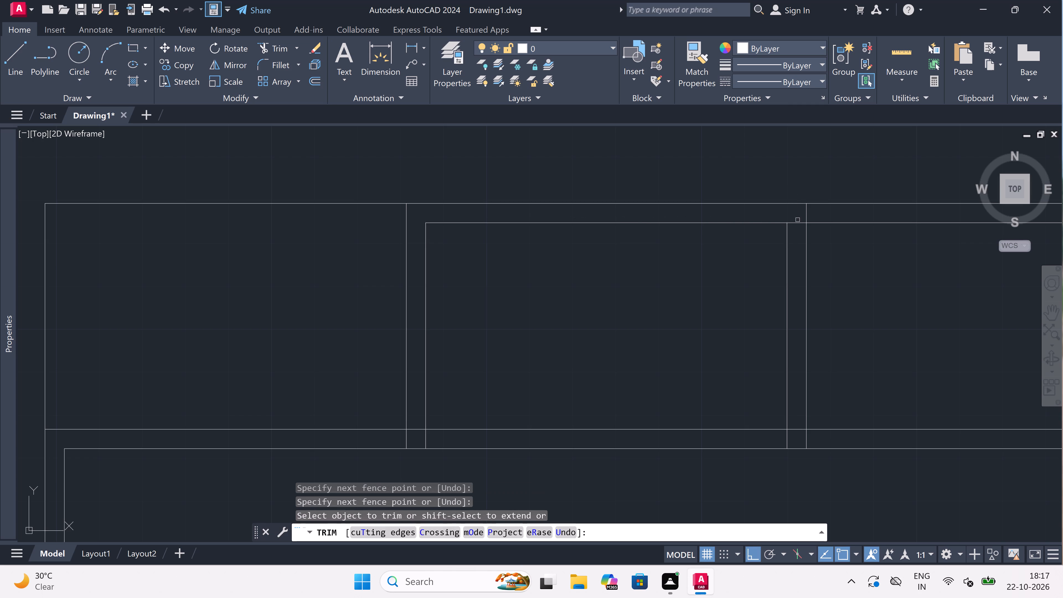
click(797, 212)
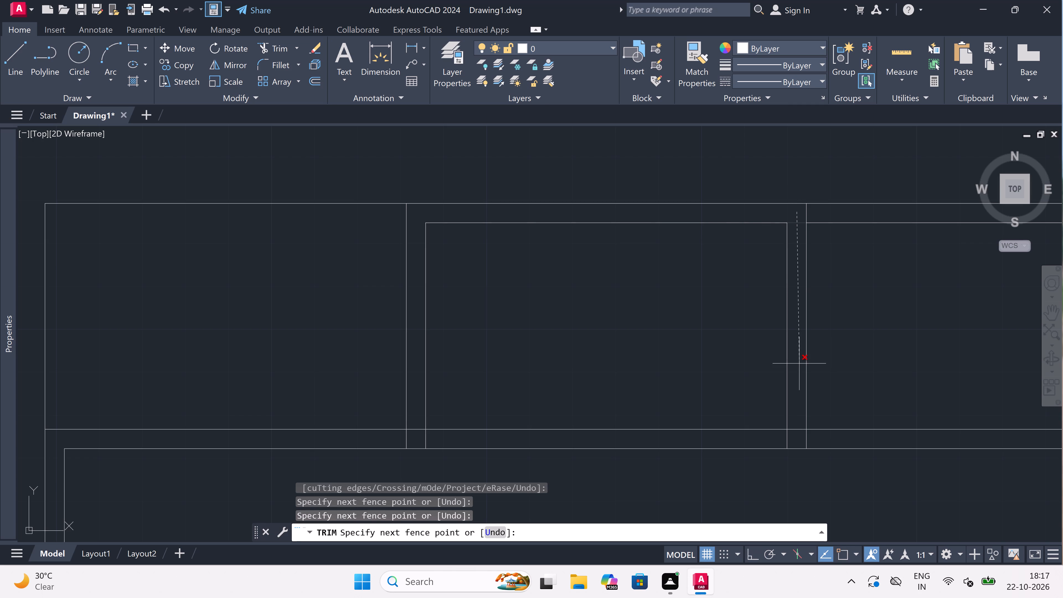
click(796, 444)
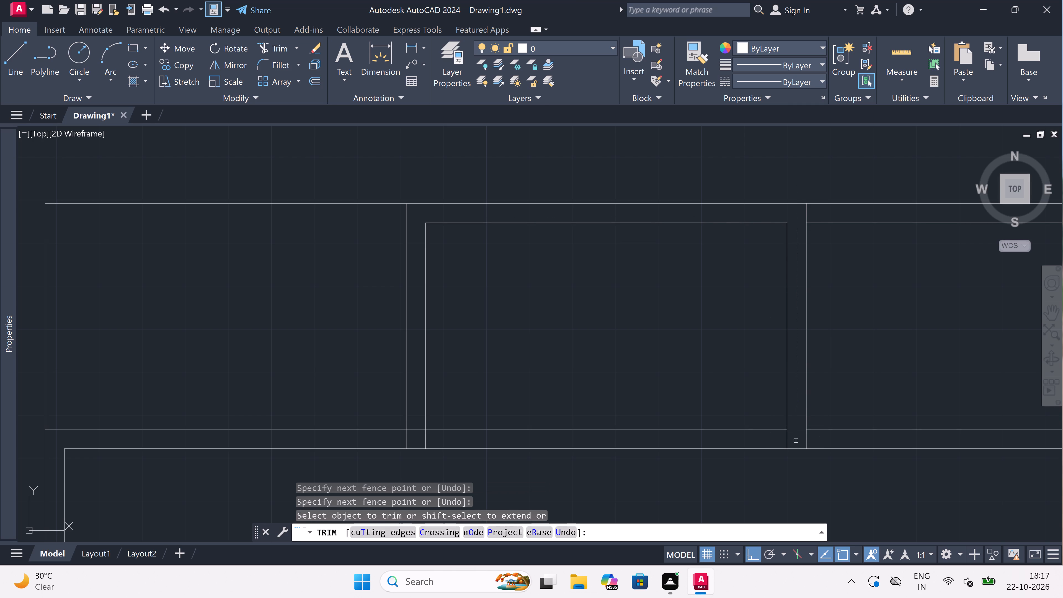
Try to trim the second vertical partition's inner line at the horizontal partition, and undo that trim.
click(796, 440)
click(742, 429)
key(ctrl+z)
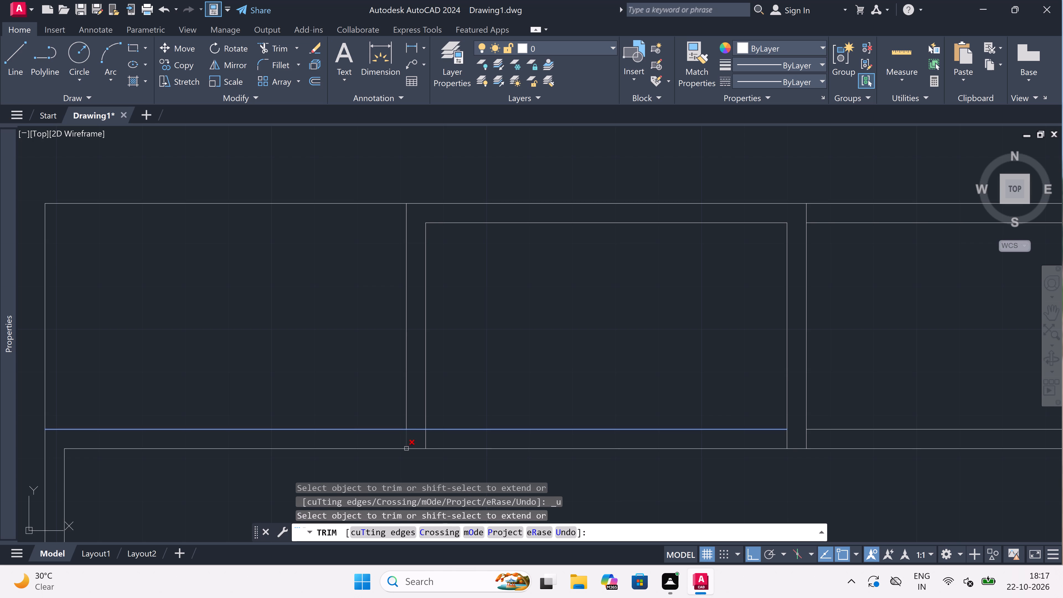
Trim the horizontal partition's upper line inside the first vertical partition, and the second partition's inner line stub crossing the horizontal wall.
drag(413, 438, 413, 438)
drag(413, 438, 413, 434)
click(416, 418)
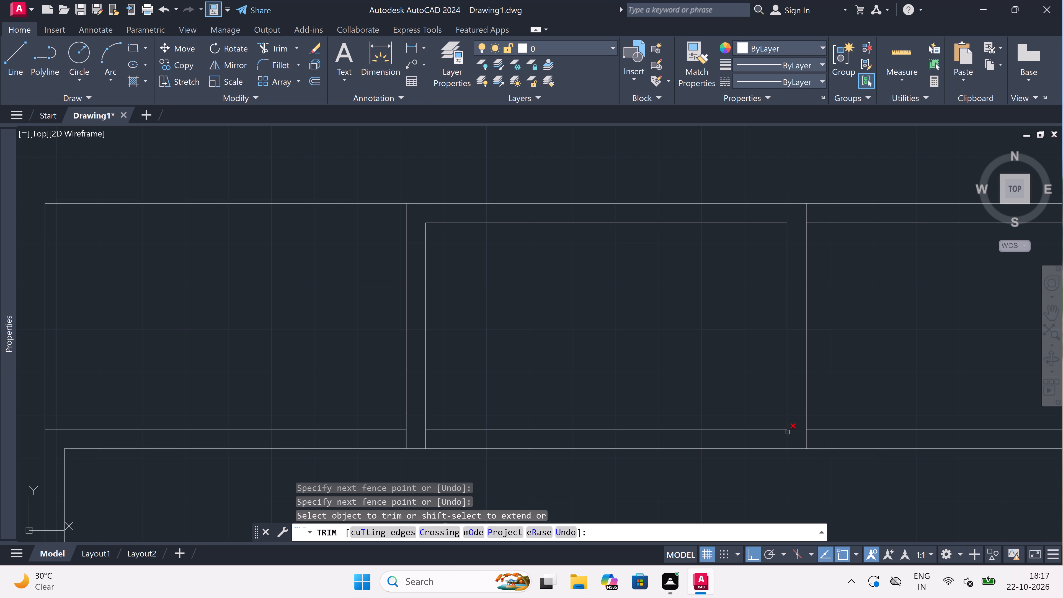
click(800, 435)
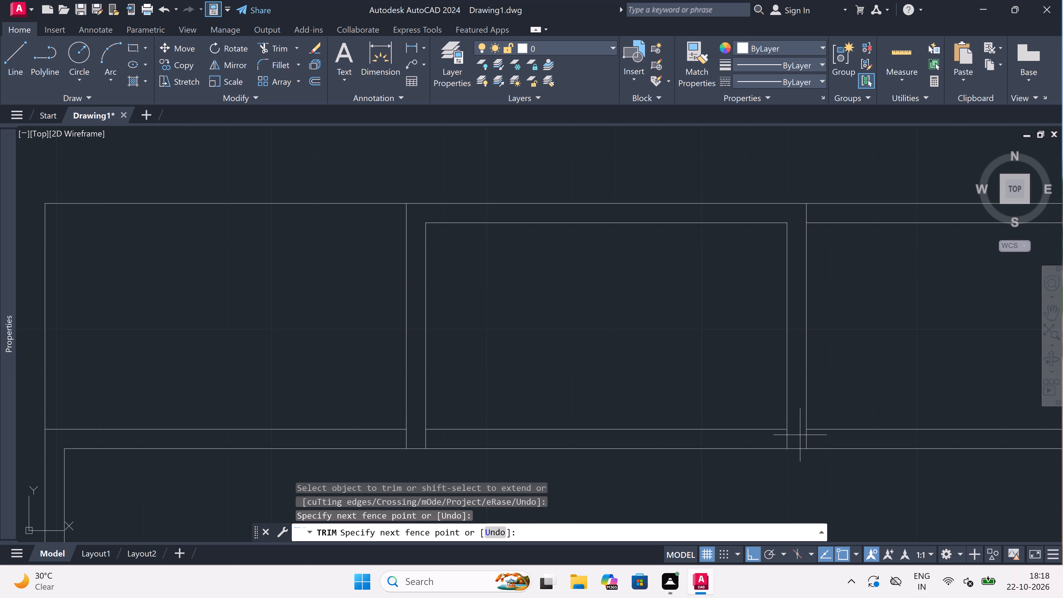
click(778, 434)
scroll(536, 318, down, 3)
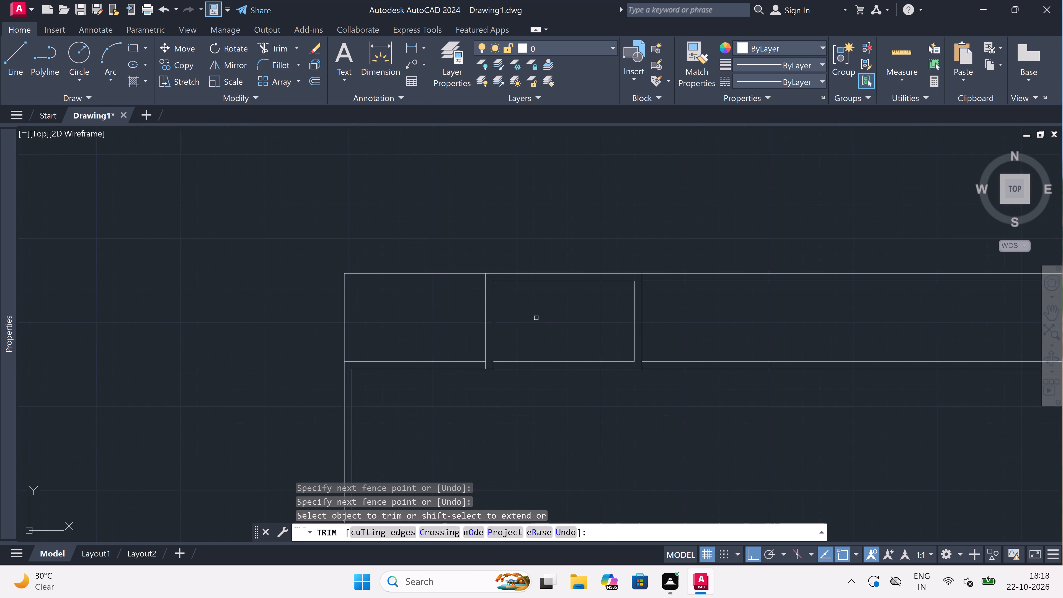
key(Escape)
Offset the inner line of the left wall 12' to the right, below the horizontal partition.
scroll(536, 326, down, 2)
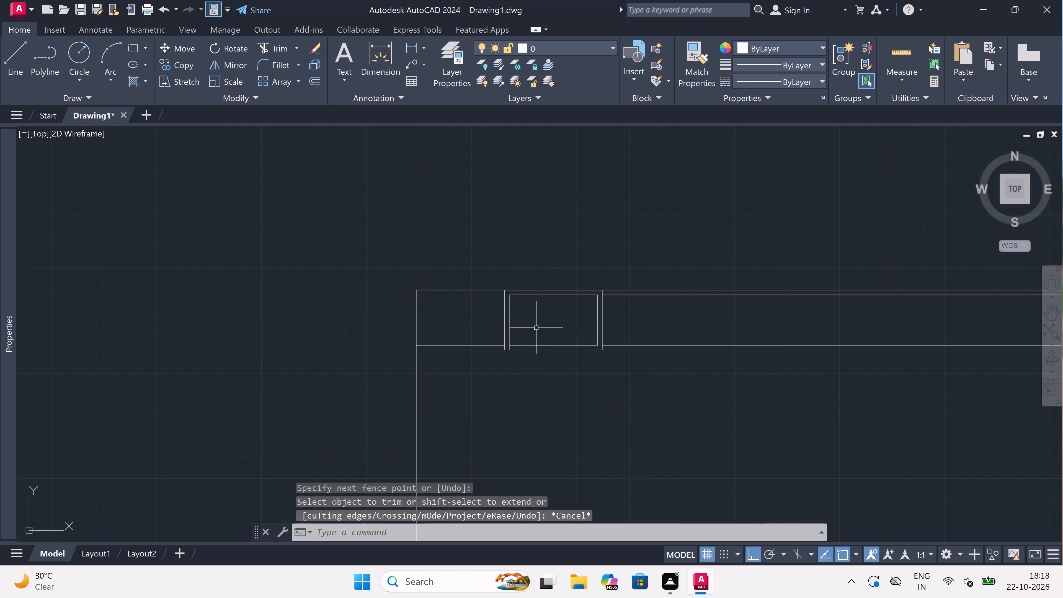
scroll(536, 326, down, 1)
scroll(509, 347, up, 3)
scroll(561, 324, up, 1)
scroll(561, 324, down, 2)
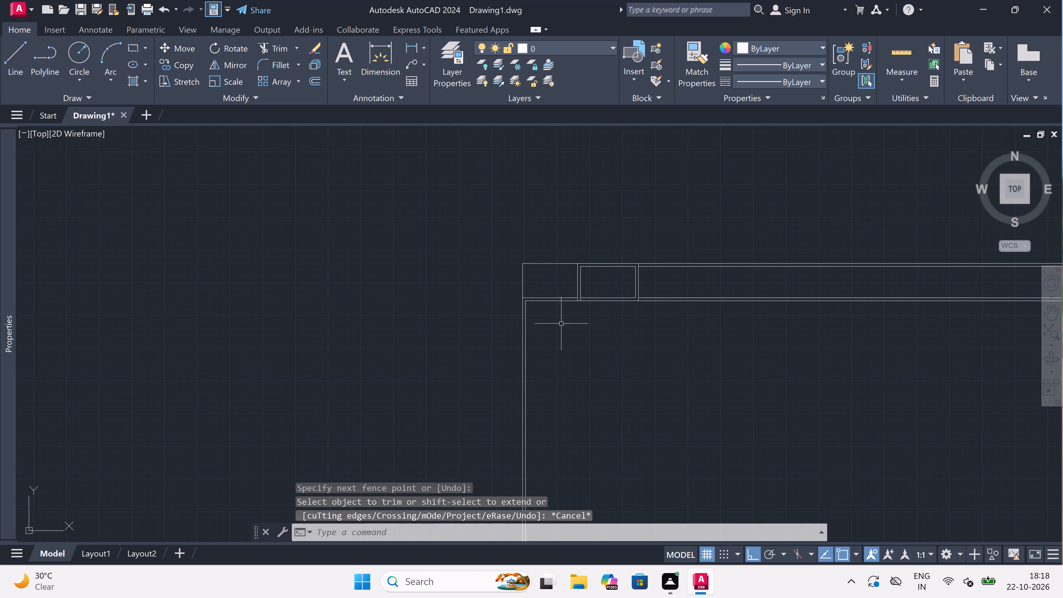
scroll(581, 310, up, 3)
key(o)
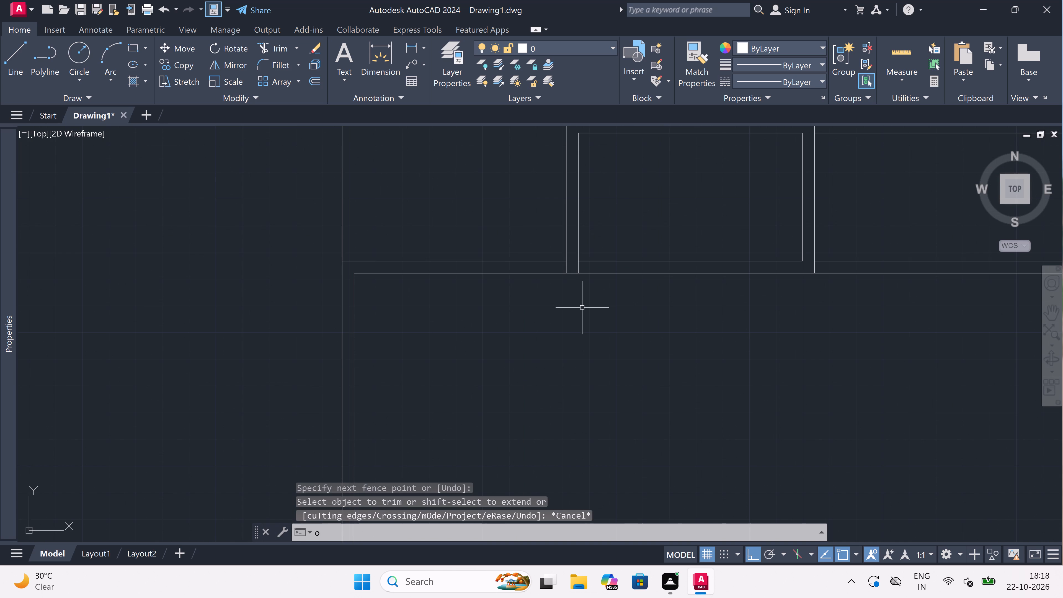
key(space)
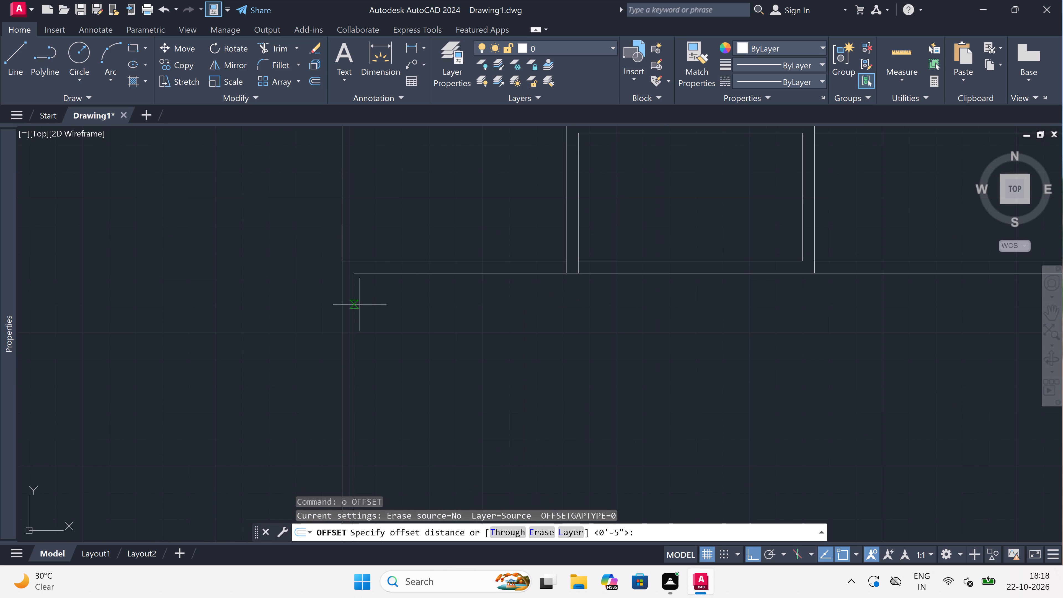
drag(355, 313, 366, 317)
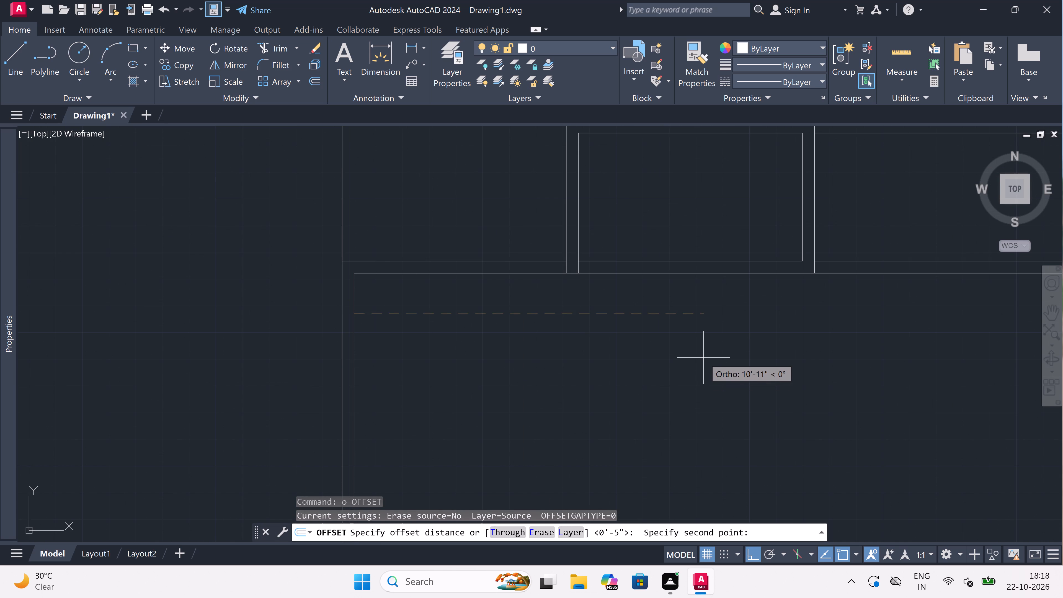
text(12)
text(')
key(space)
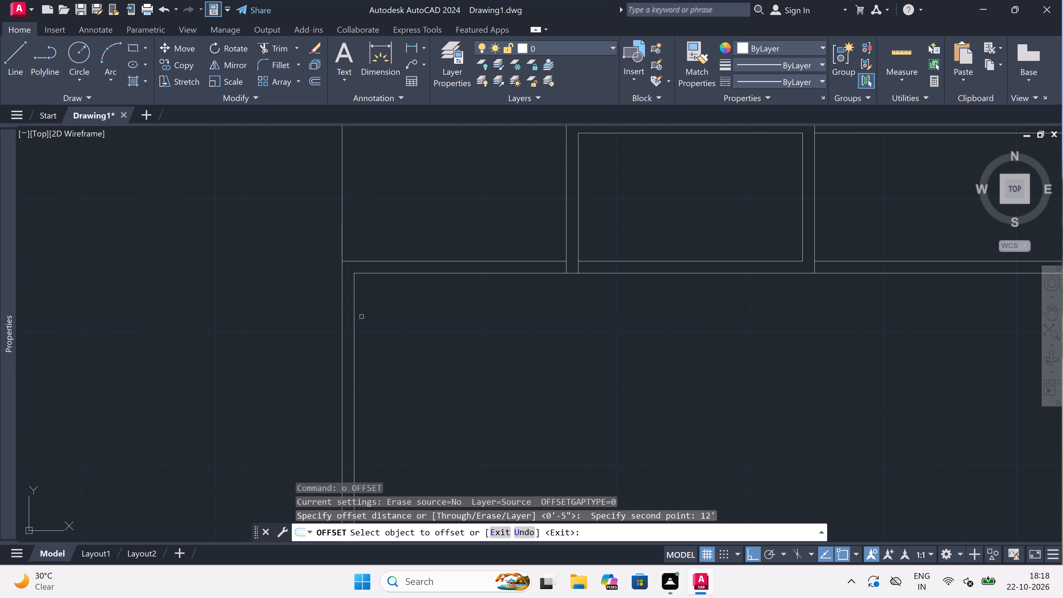
drag(353, 310, 642, 364)
click(672, 368)
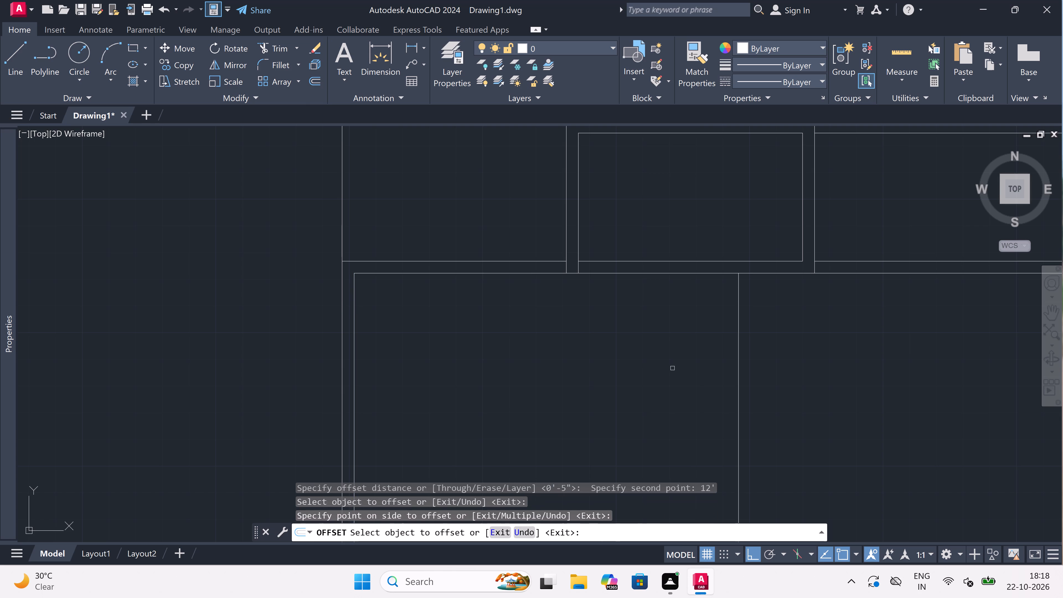
key(Escape)
Offset the new vertical line 4.5" to the right to form a partition wall below the horizontal partition.
key(space)
drag(734, 362, 733, 362)
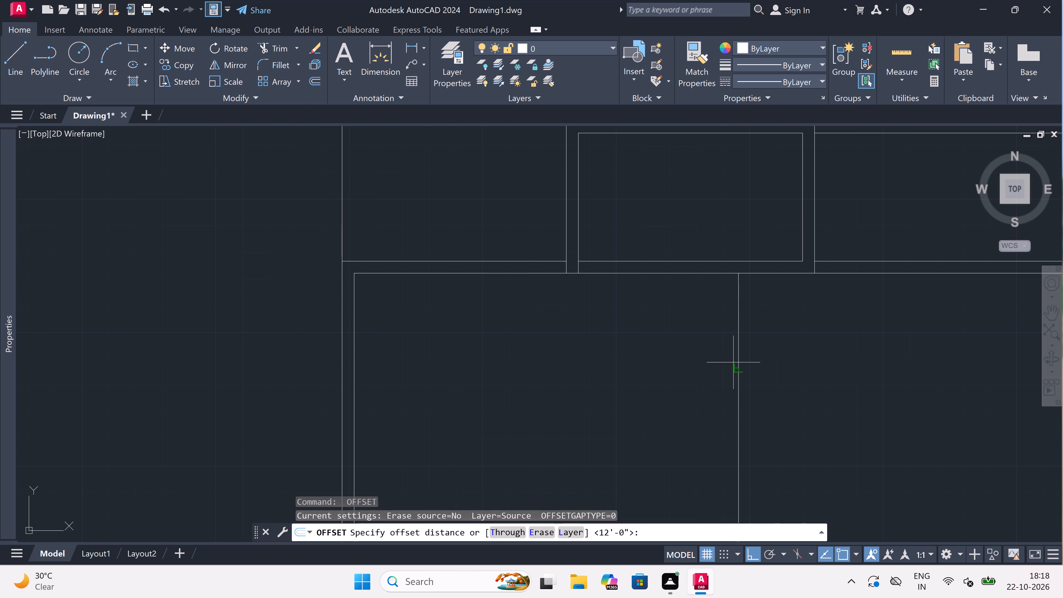
drag(733, 362, 766, 365)
key(4)
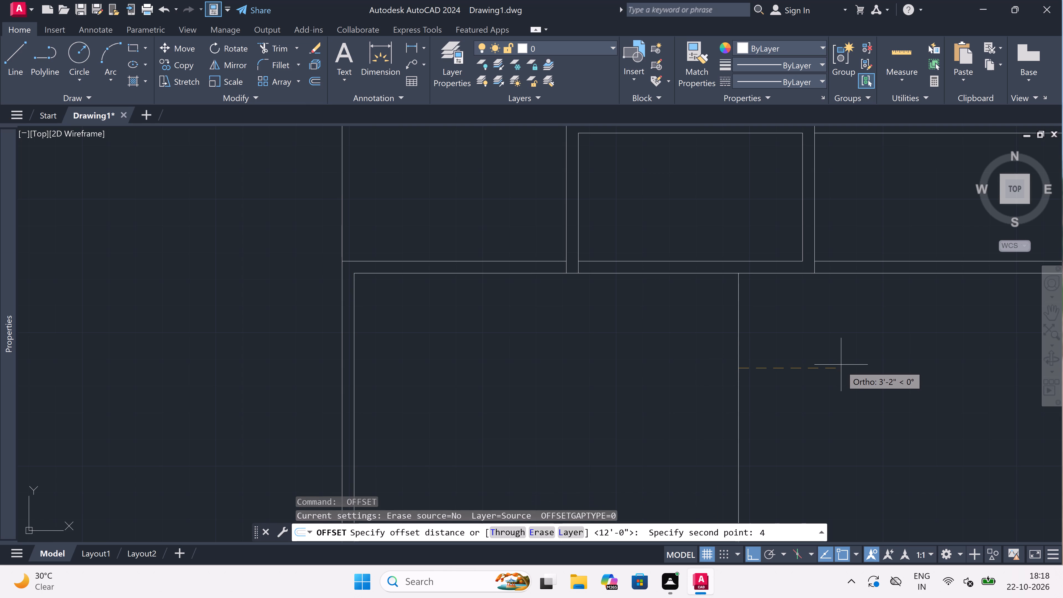
key(period)
key(5)
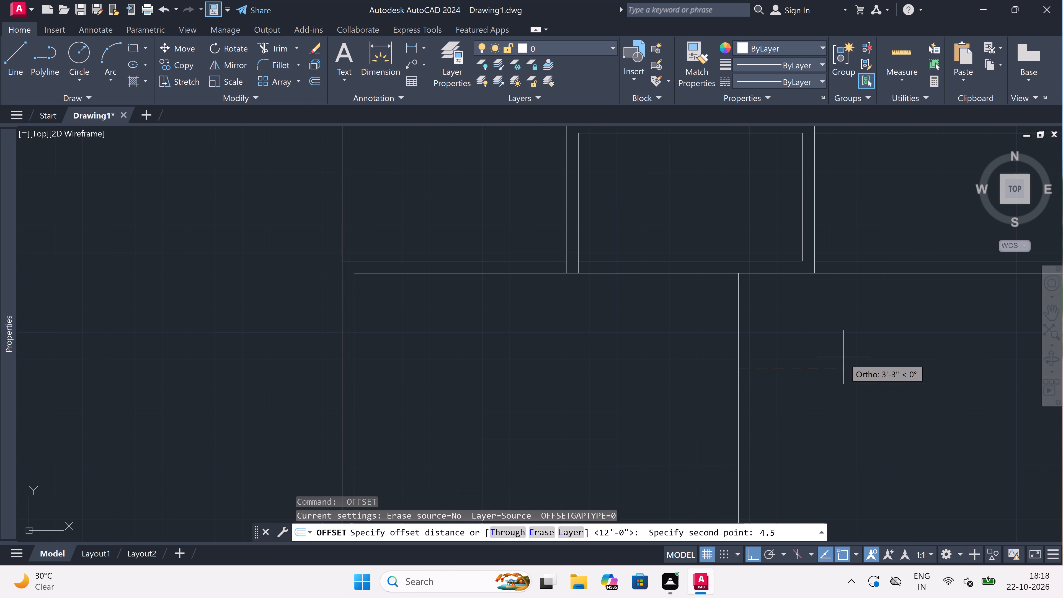
key(shift+quotedbl)
key(space)
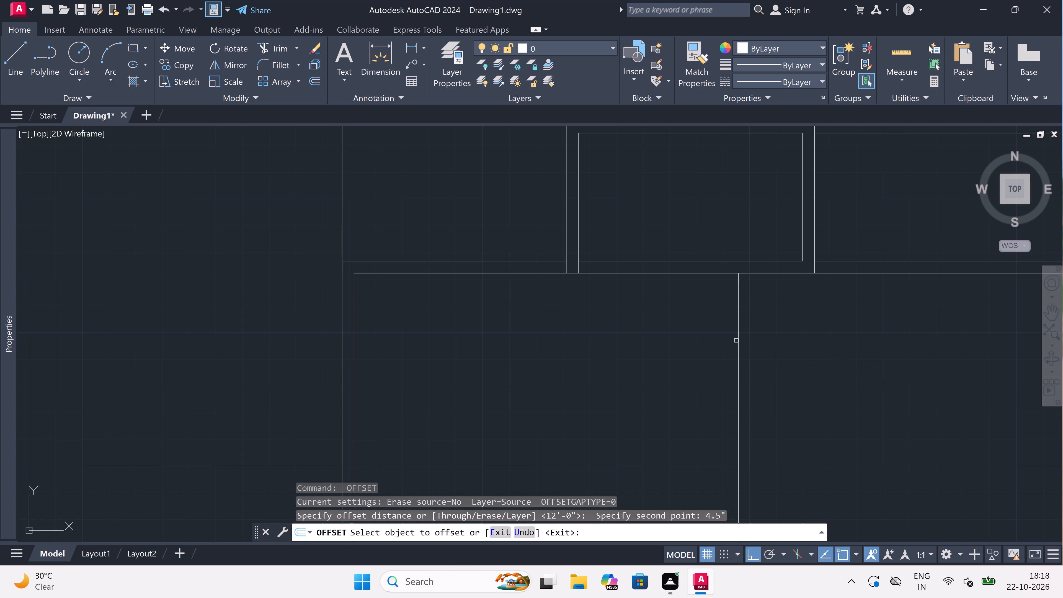
drag(737, 341, 789, 343)
click(790, 343)
scroll(444, 307, down, 3)
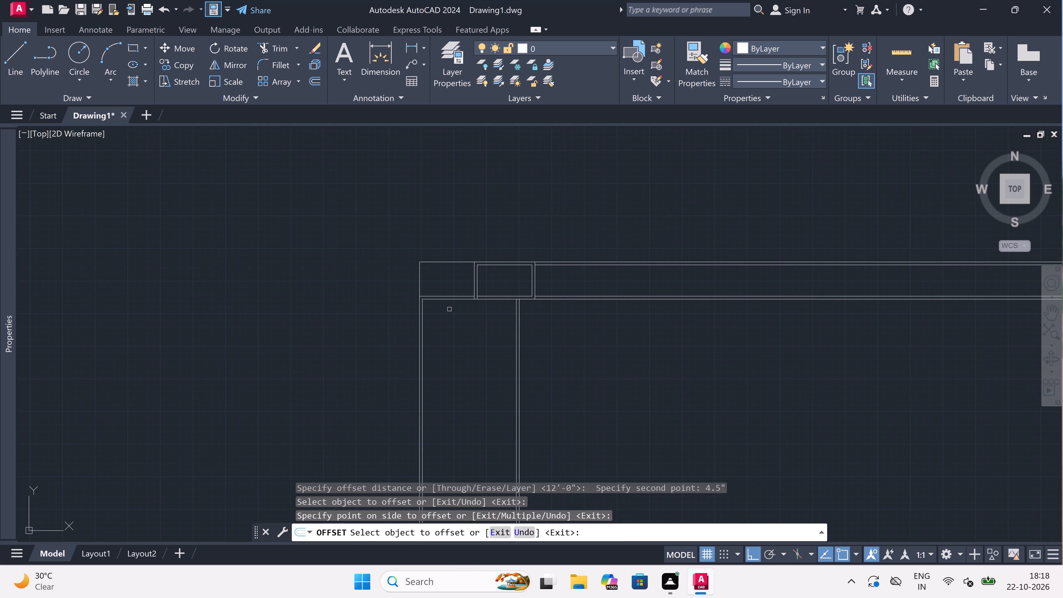
scroll(494, 321, up, 1)
key(Escape)
Offset the right-hand line of the new partition wall 11' to the right for the second room's width.
key(space)
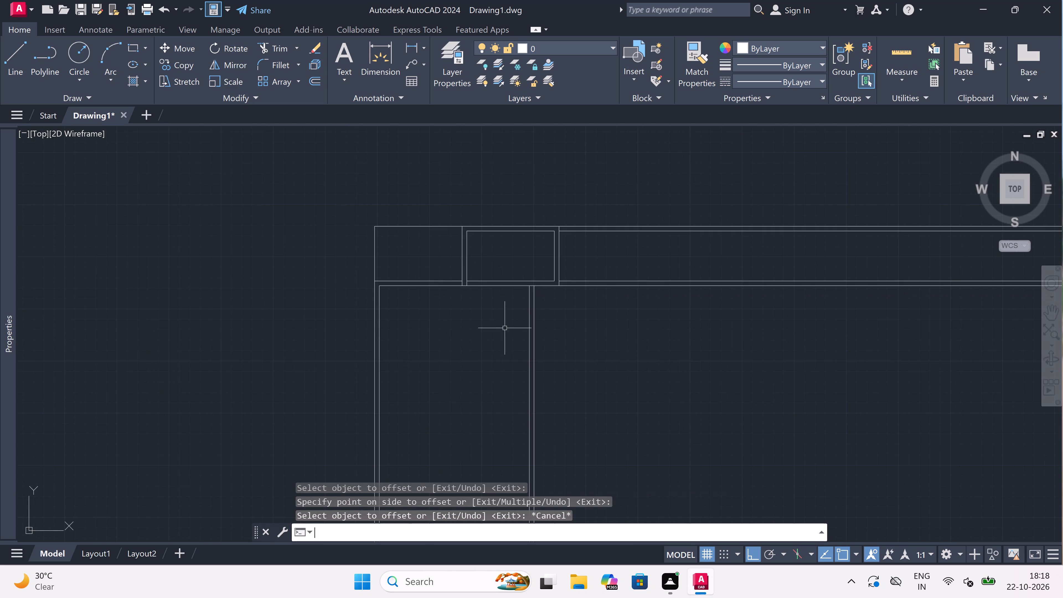
drag(536, 326, 551, 334)
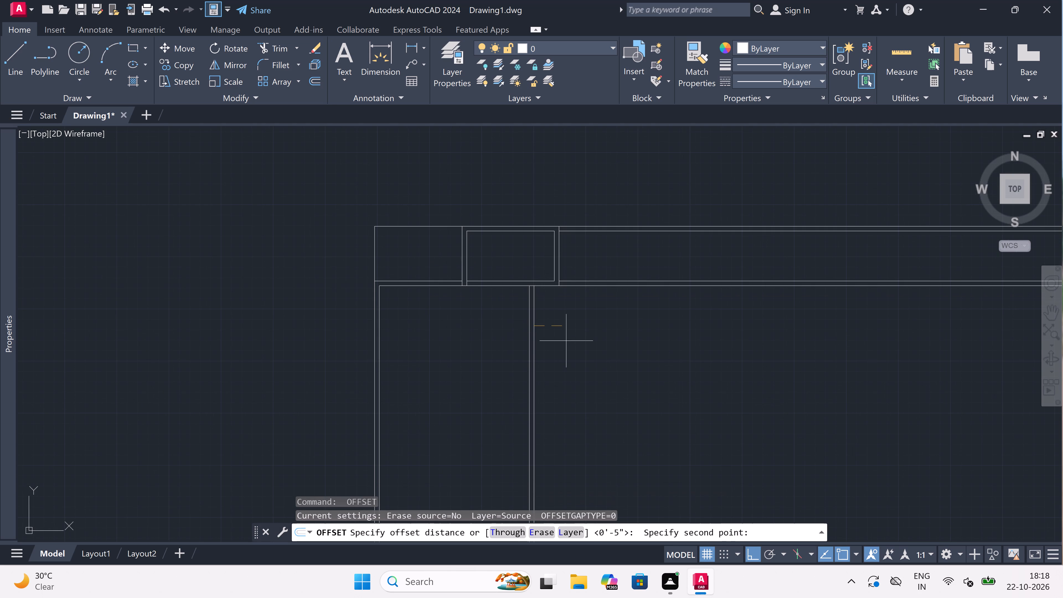
text(11)
text(')
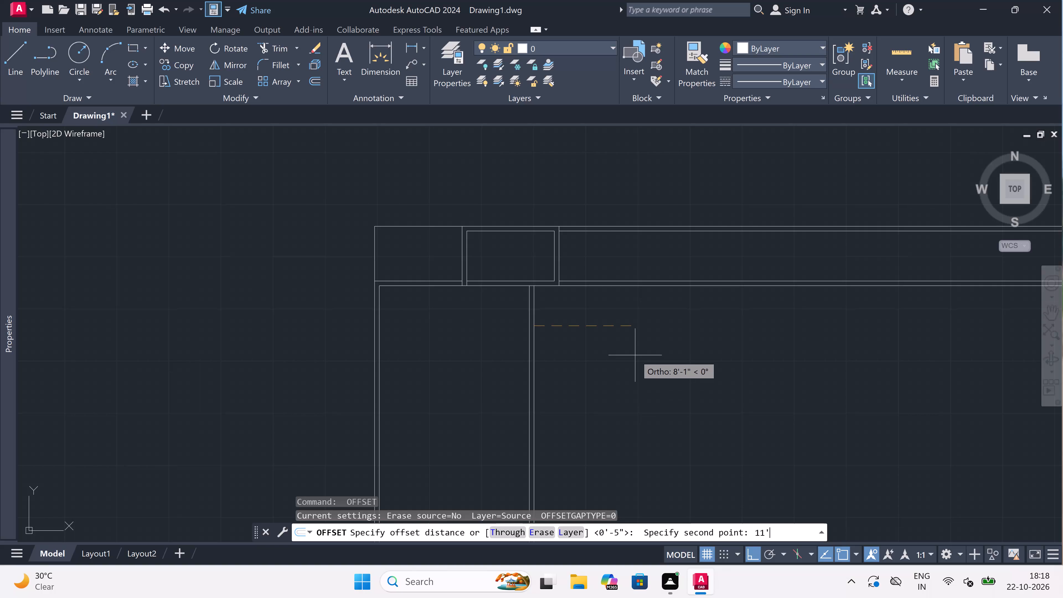
key(space)
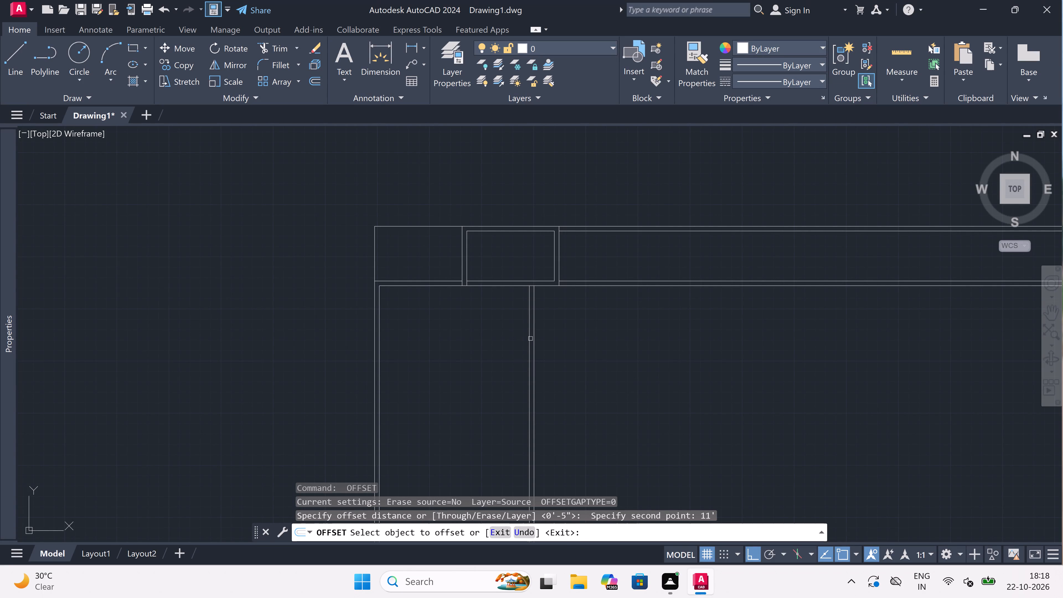
drag(534, 339, 582, 347)
click(636, 355)
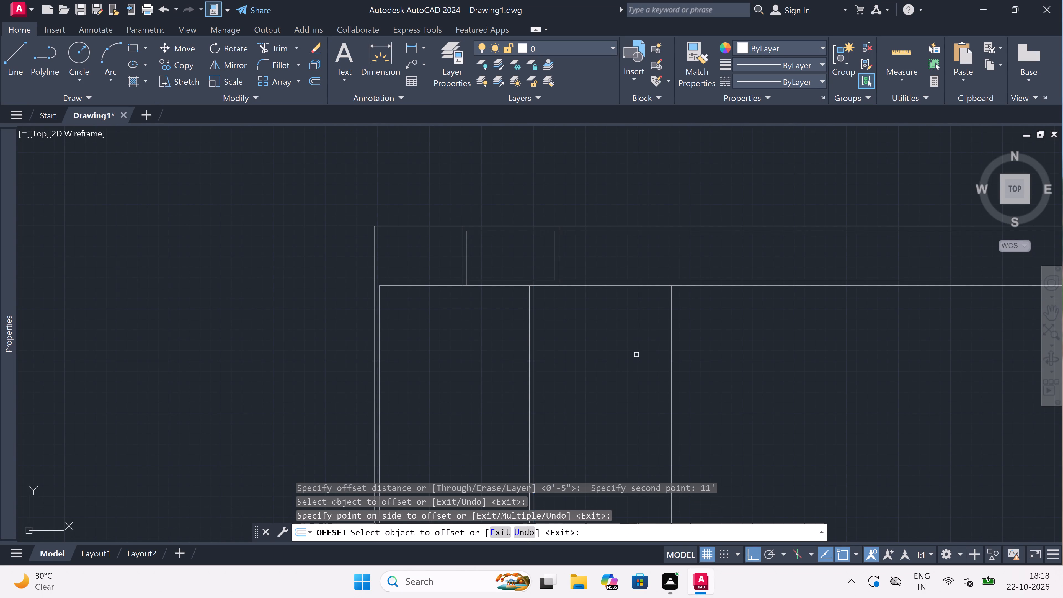
key(Escape)
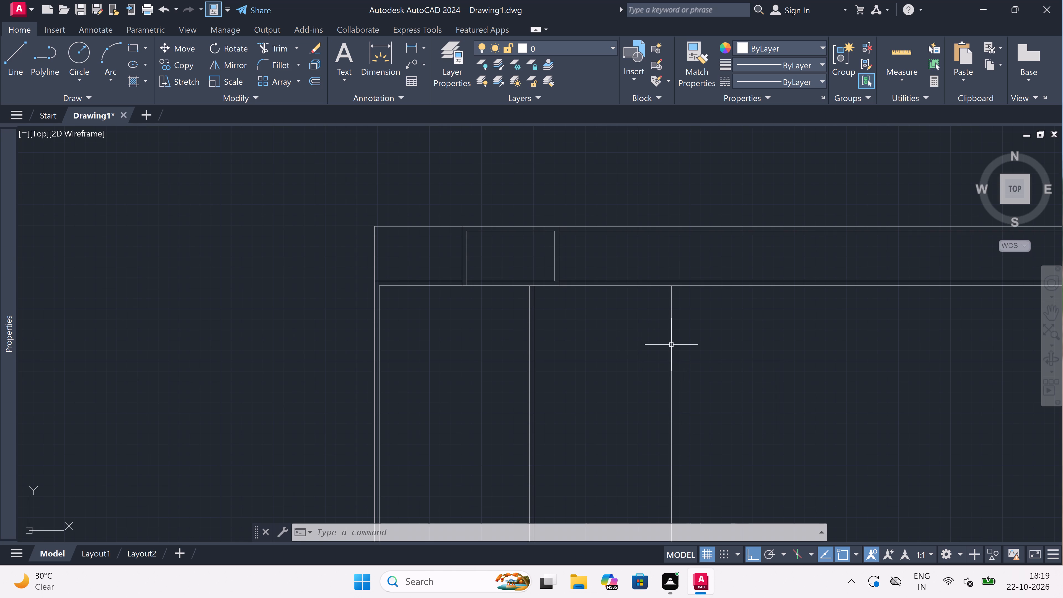
Offset the vertical line bounding the second room 4.5" to the right to form the second partition wall below the horizontal partition.
key(space)
drag(672, 344, 676, 344)
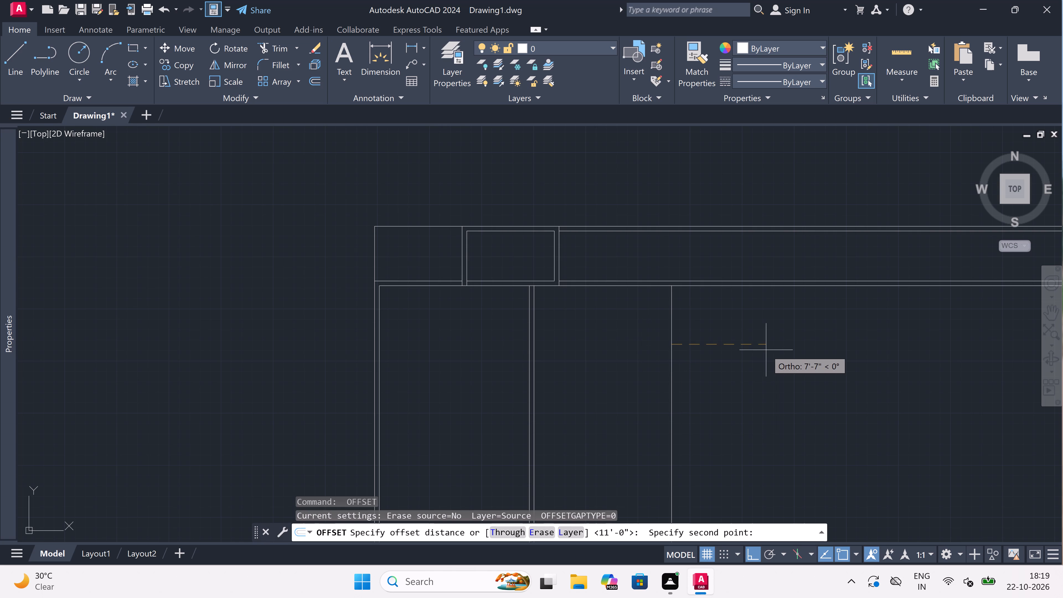
key(4)
key(period)
key(5)
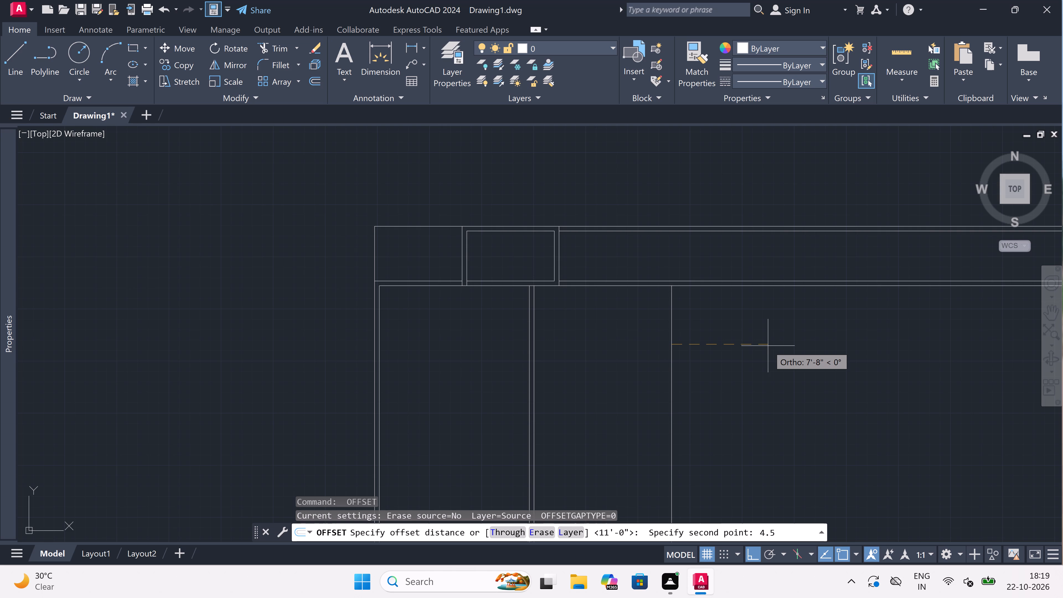
text(")
key(space)
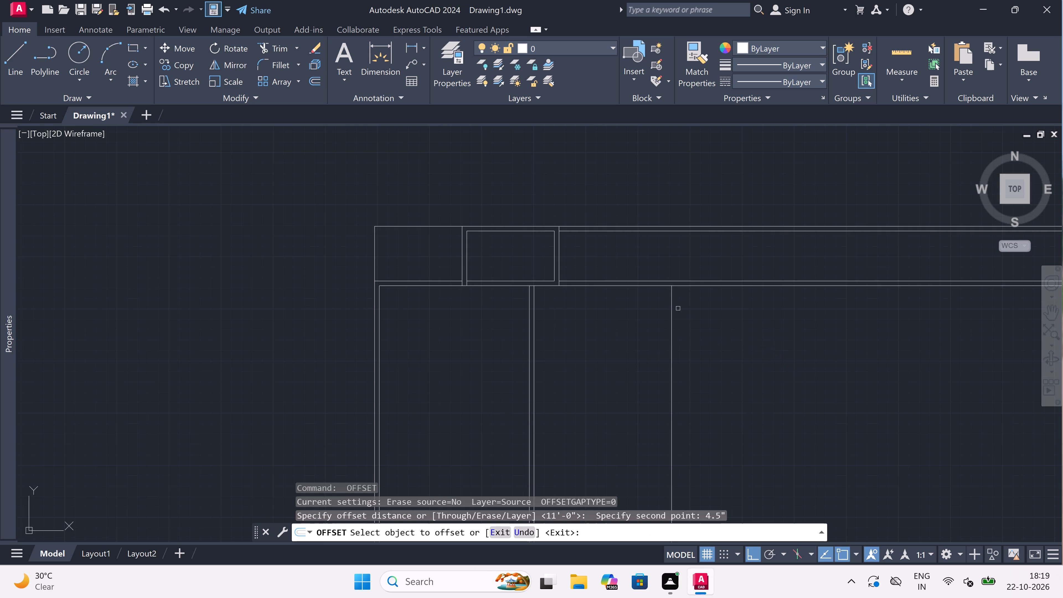
drag(671, 307, 708, 315)
click(723, 317)
key(Escape)
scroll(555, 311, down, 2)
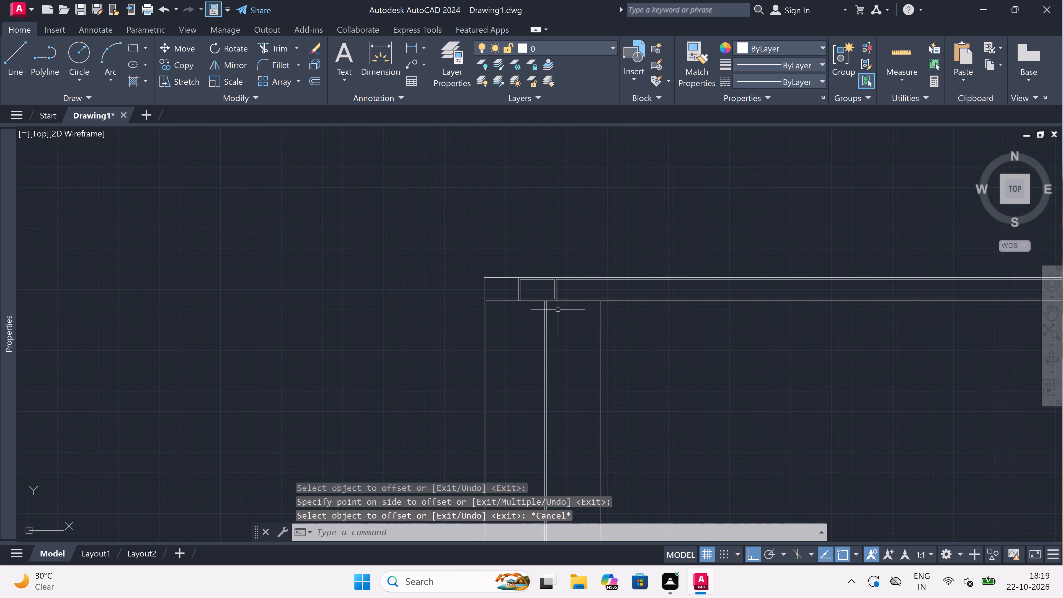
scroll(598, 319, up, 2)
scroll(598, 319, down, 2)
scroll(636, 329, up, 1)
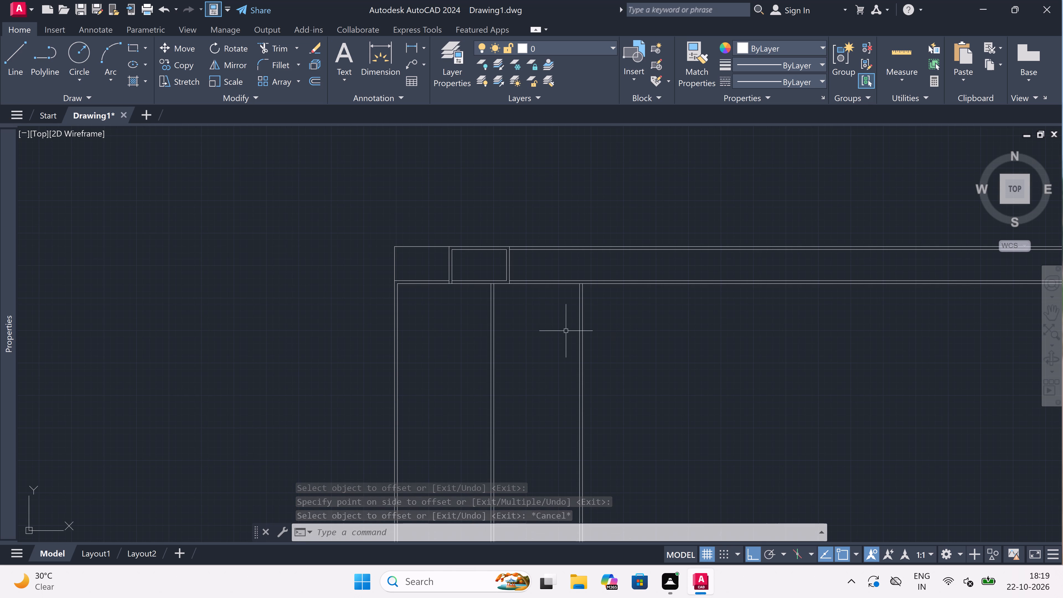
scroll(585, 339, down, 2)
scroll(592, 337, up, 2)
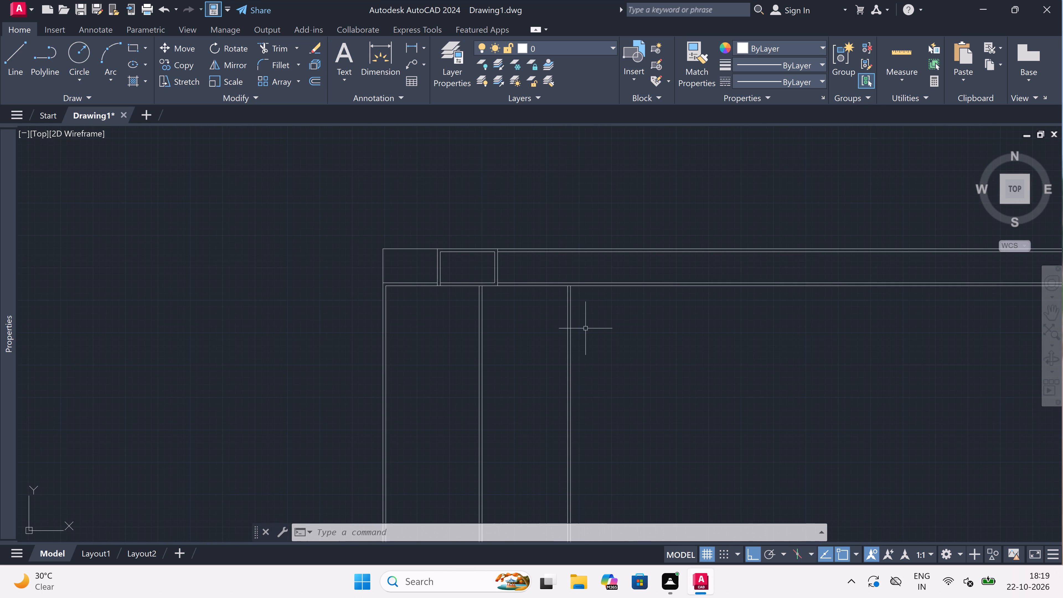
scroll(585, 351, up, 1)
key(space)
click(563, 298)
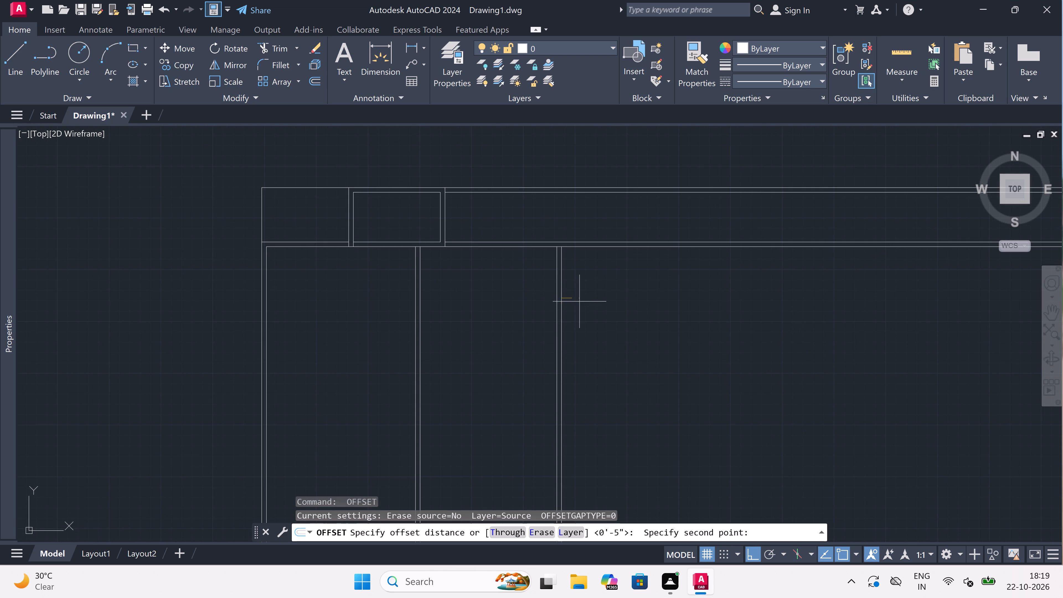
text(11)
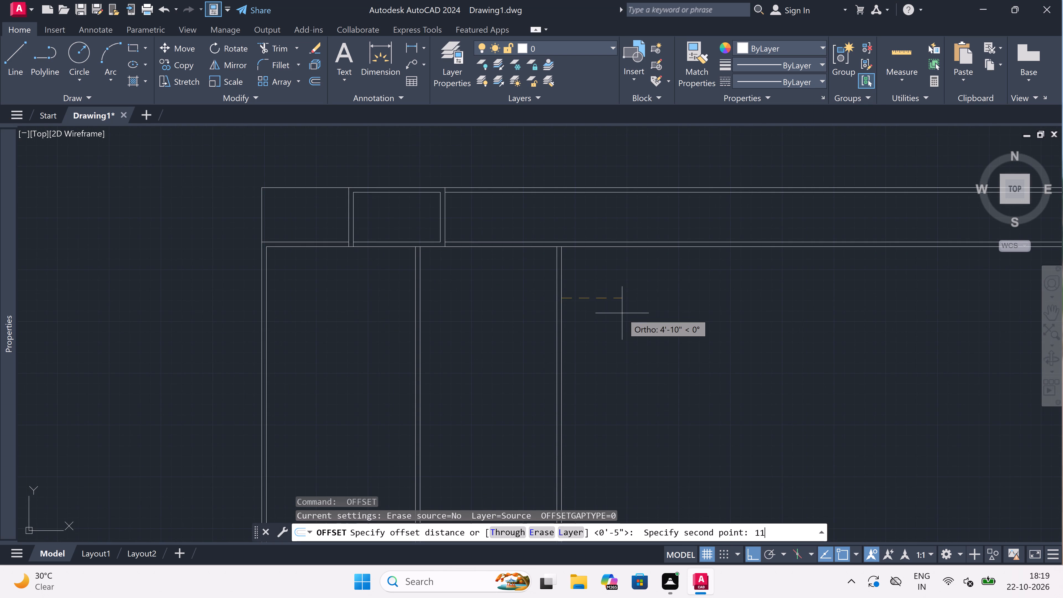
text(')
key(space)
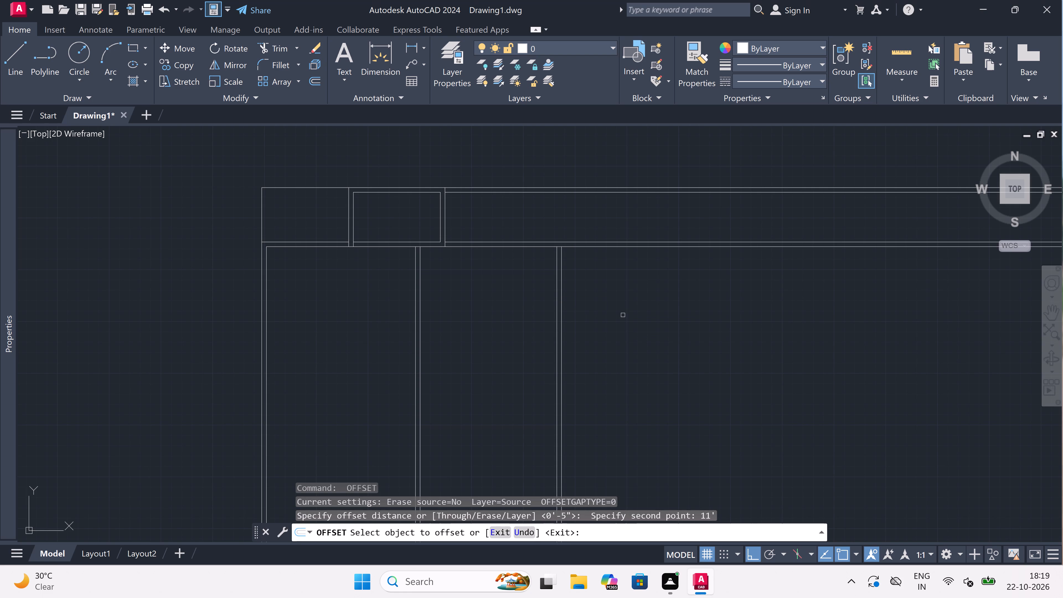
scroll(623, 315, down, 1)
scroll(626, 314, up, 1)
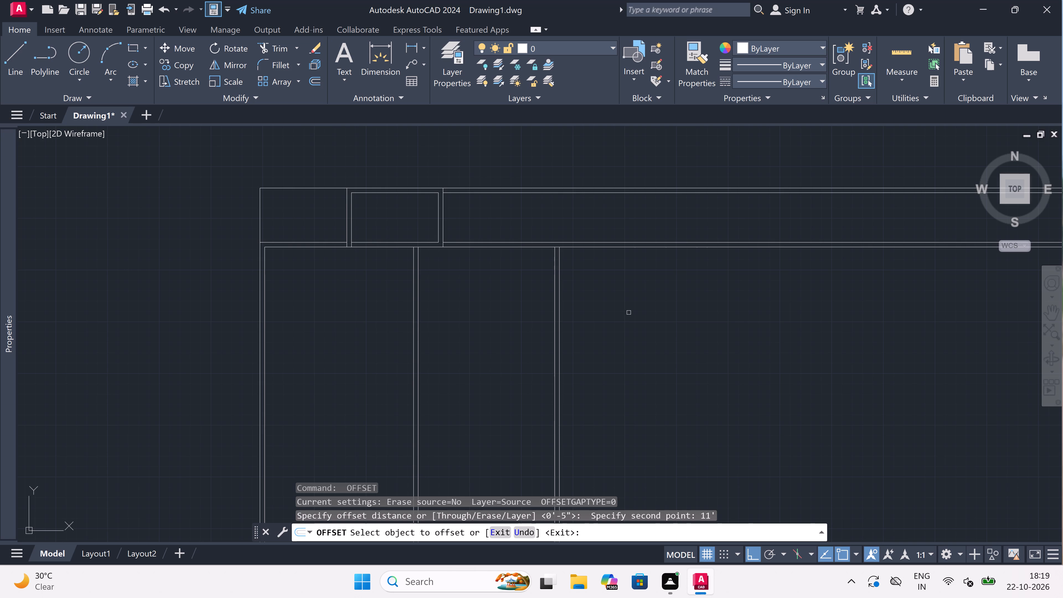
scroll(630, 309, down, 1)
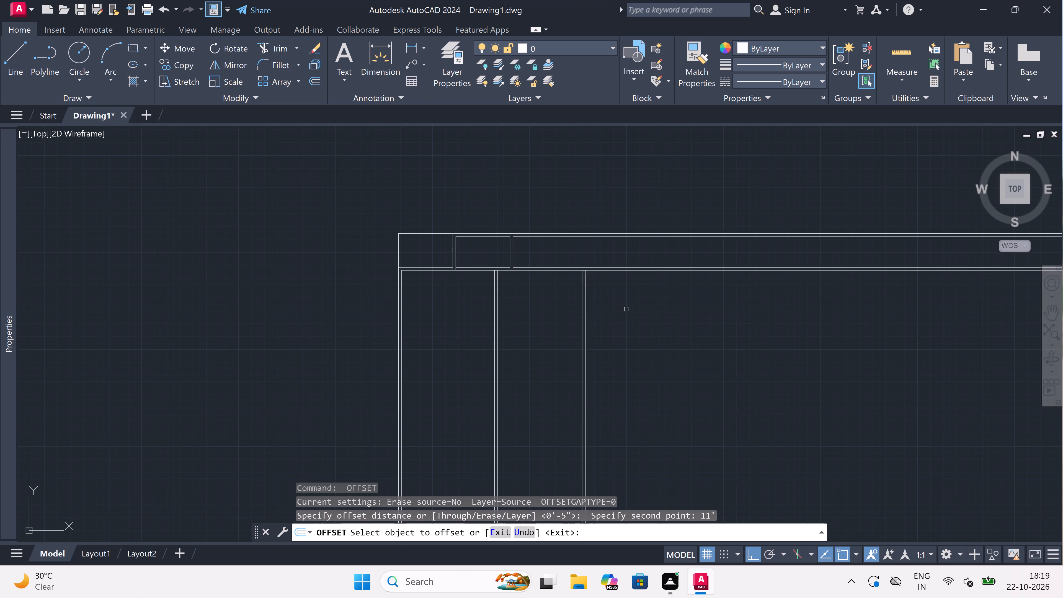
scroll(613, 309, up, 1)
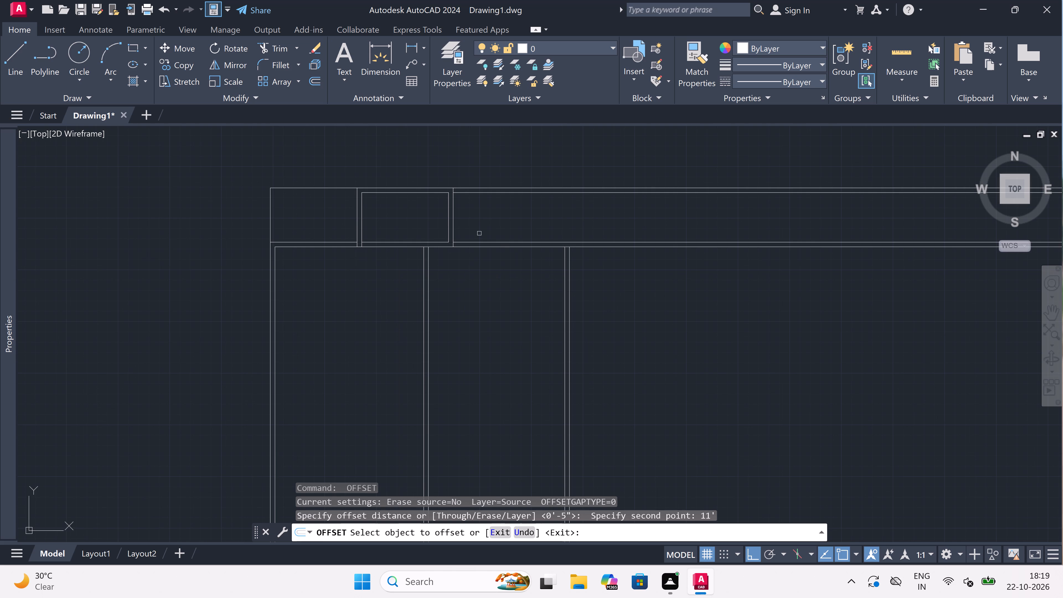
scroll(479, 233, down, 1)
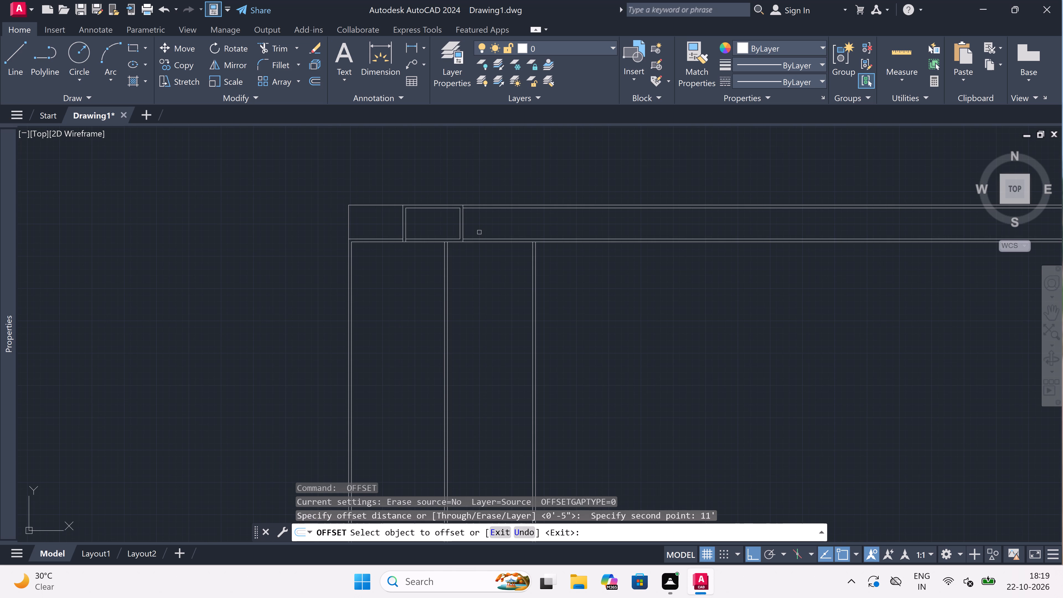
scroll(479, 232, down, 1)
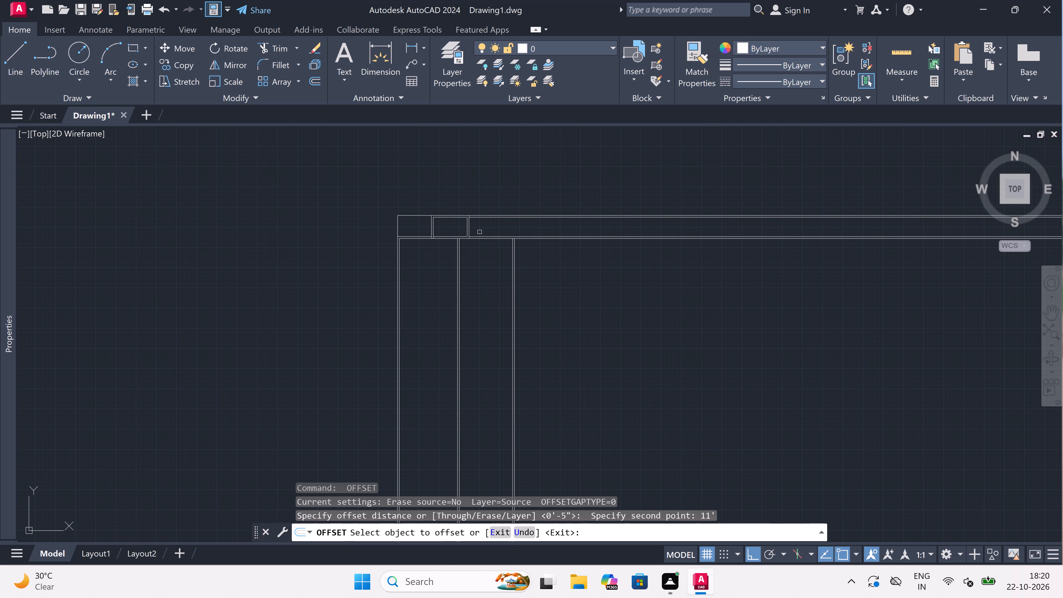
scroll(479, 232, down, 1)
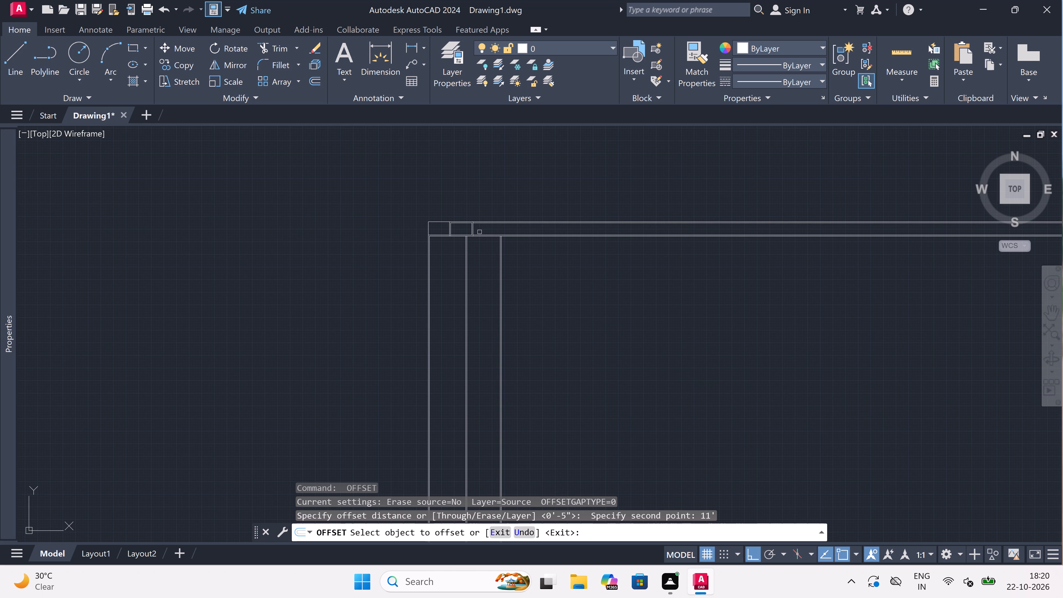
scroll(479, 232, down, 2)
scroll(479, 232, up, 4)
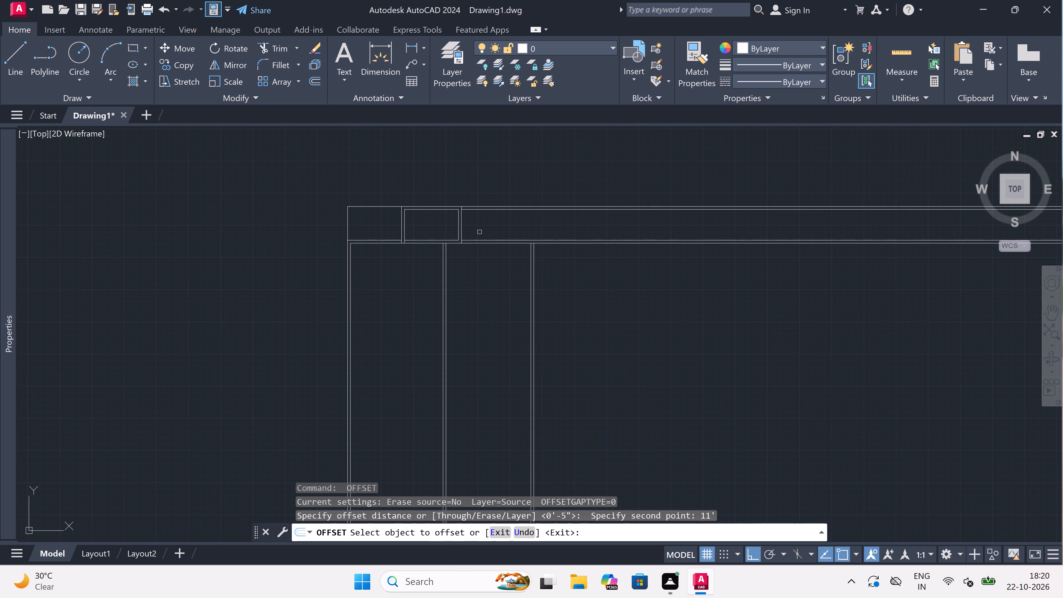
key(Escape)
Offset the left-hand line of the second partition wall below the horizontal partition 11' to the right for the third room.
key(space)
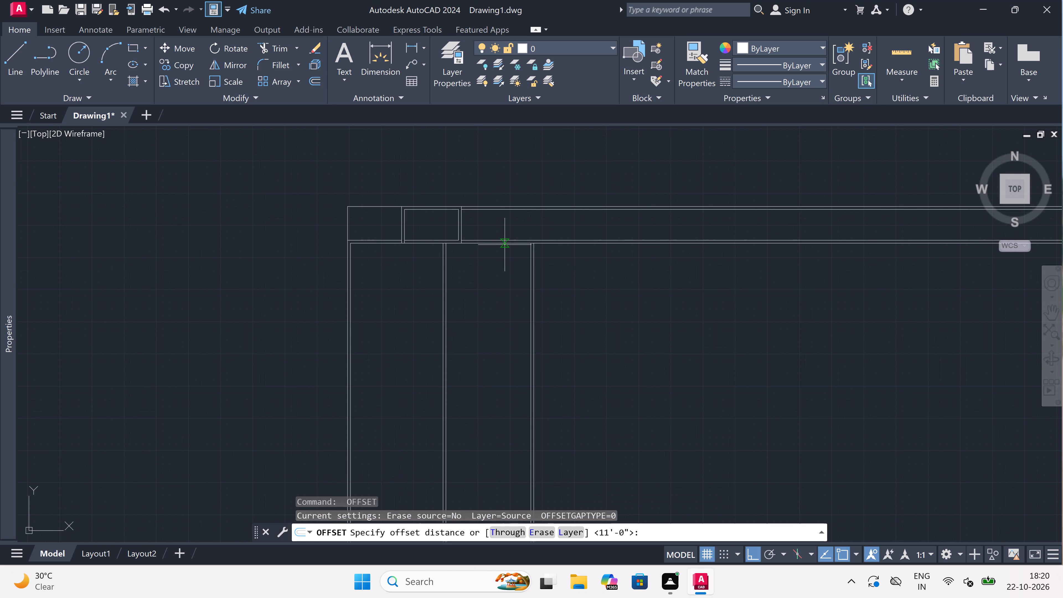
click(538, 279)
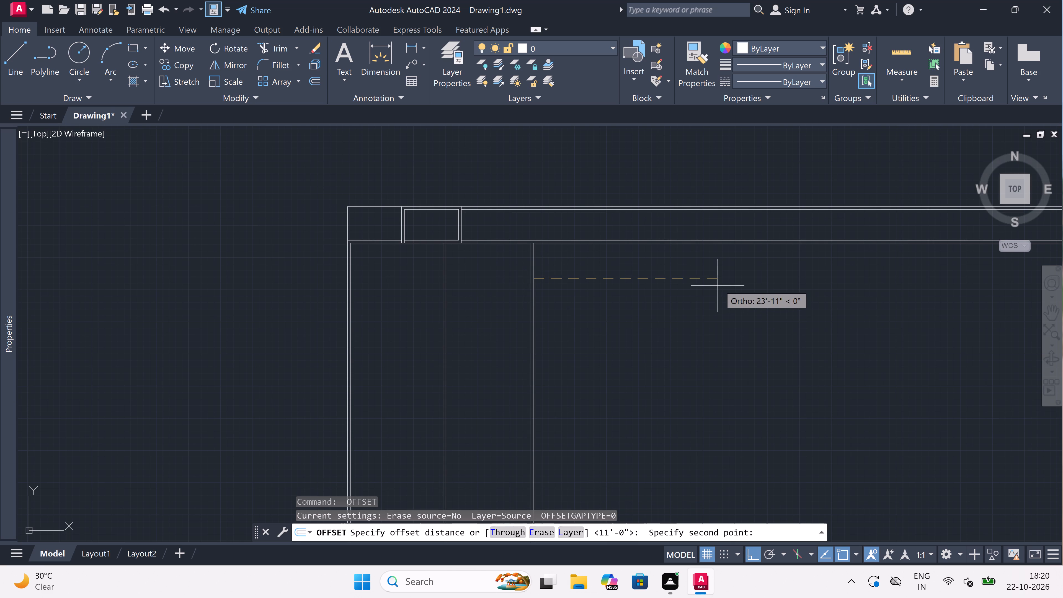
scroll(596, 283, down, 1)
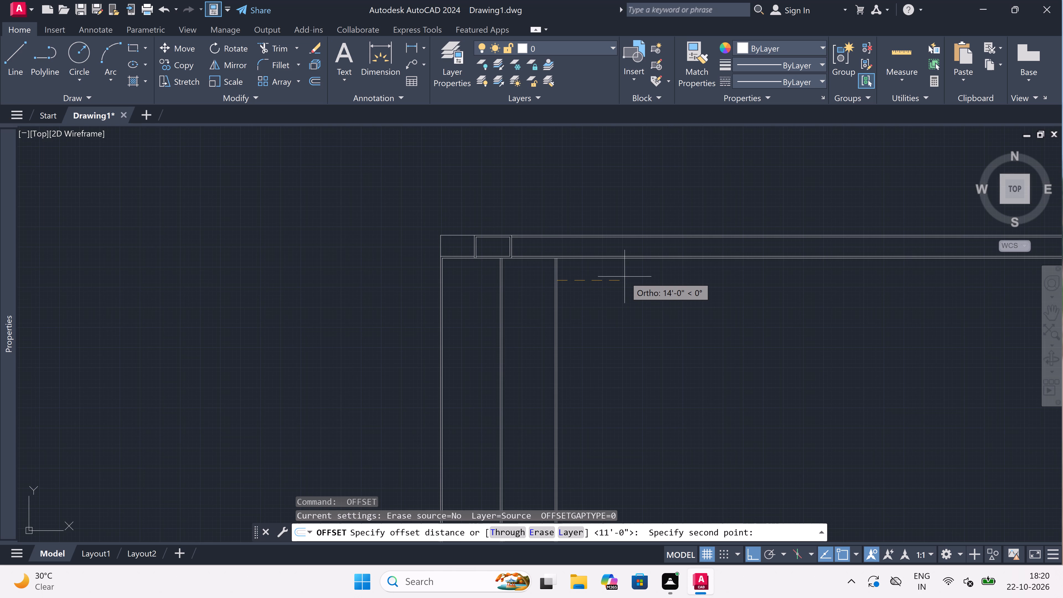
text(11)
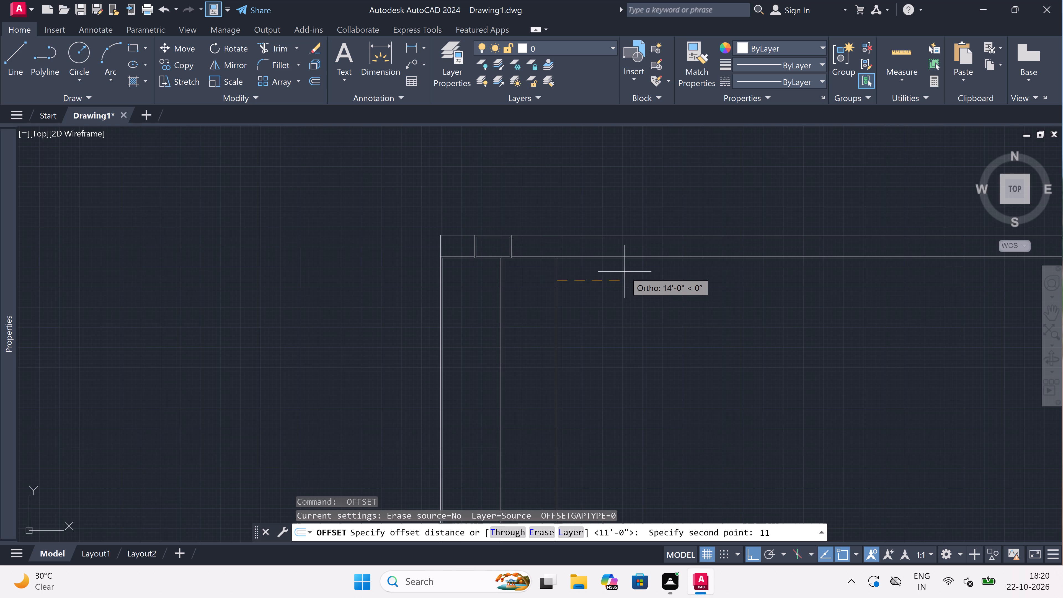
key(apostrophe)
key(space)
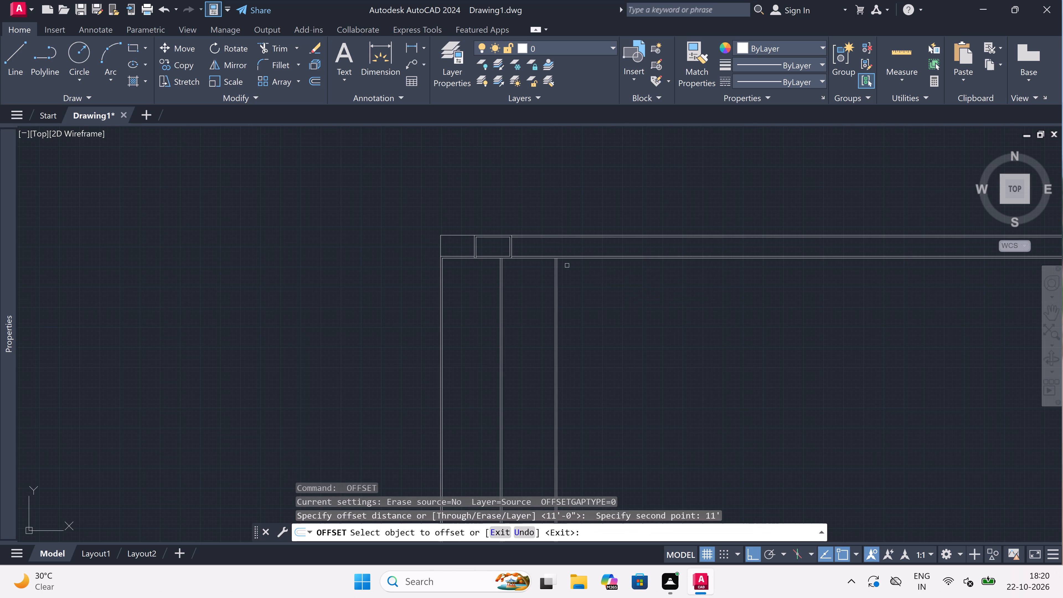
scroll(565, 265, up, 1)
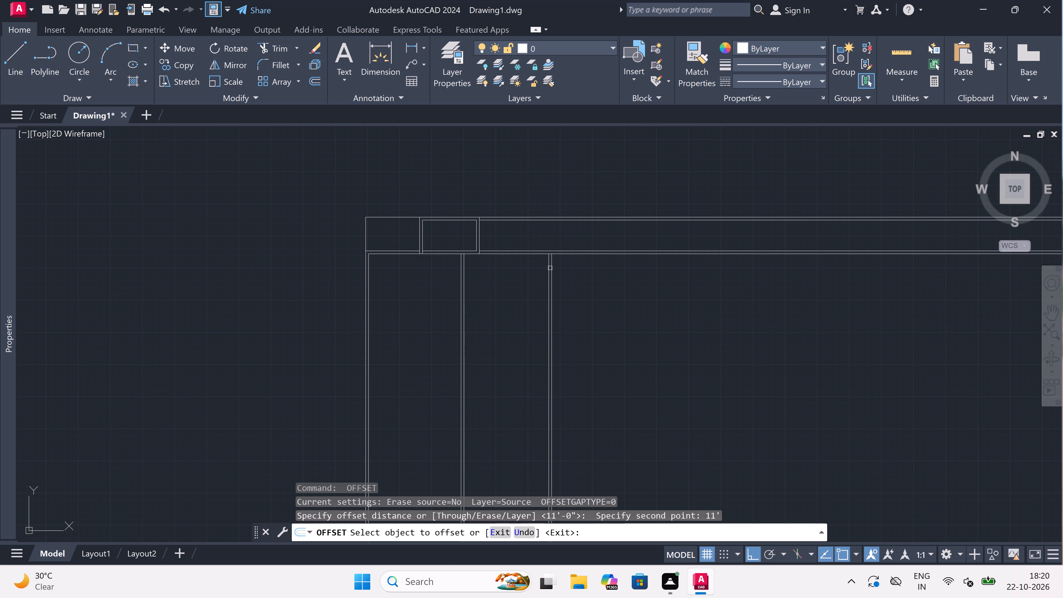
drag(549, 268, 587, 275)
click(615, 280)
key(Escape)
Offset the new vertical line 4.5" to the right to form the third partition wall below the horizontal partition.
key(space)
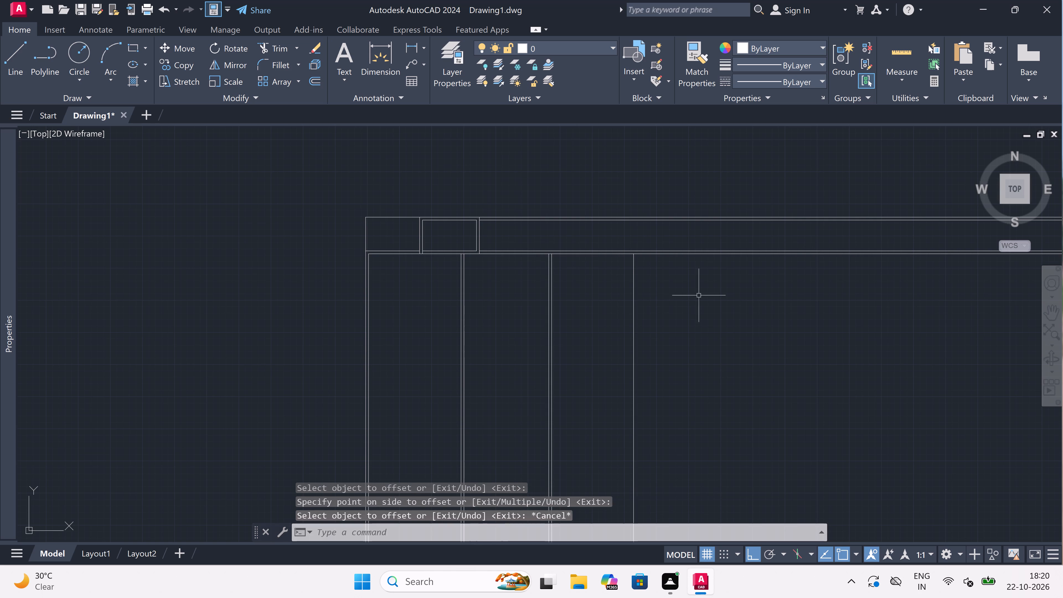
scroll(627, 266, up, 1)
drag(636, 271, 640, 271)
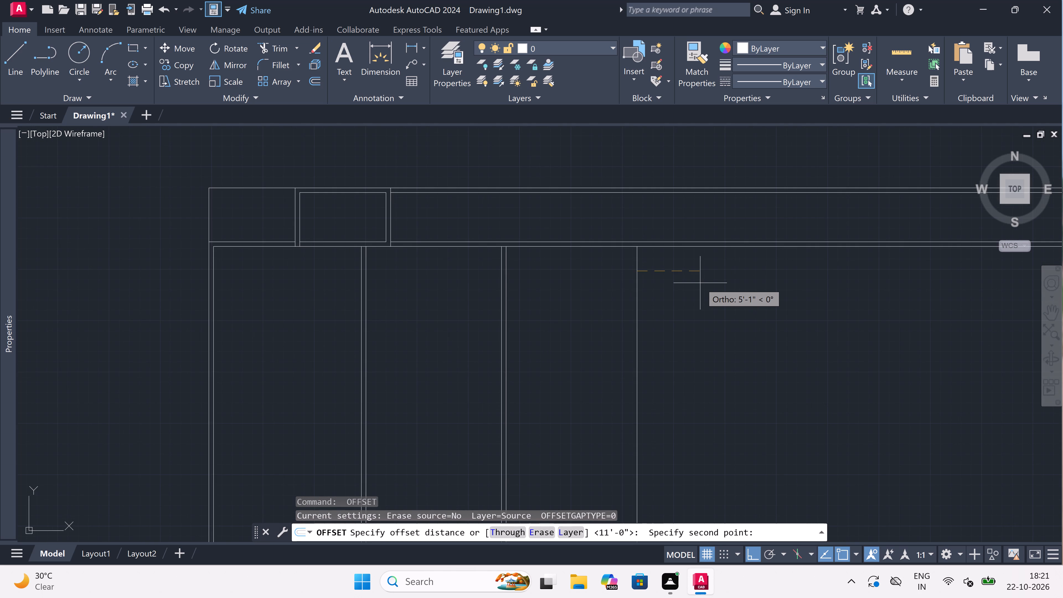
key(4)
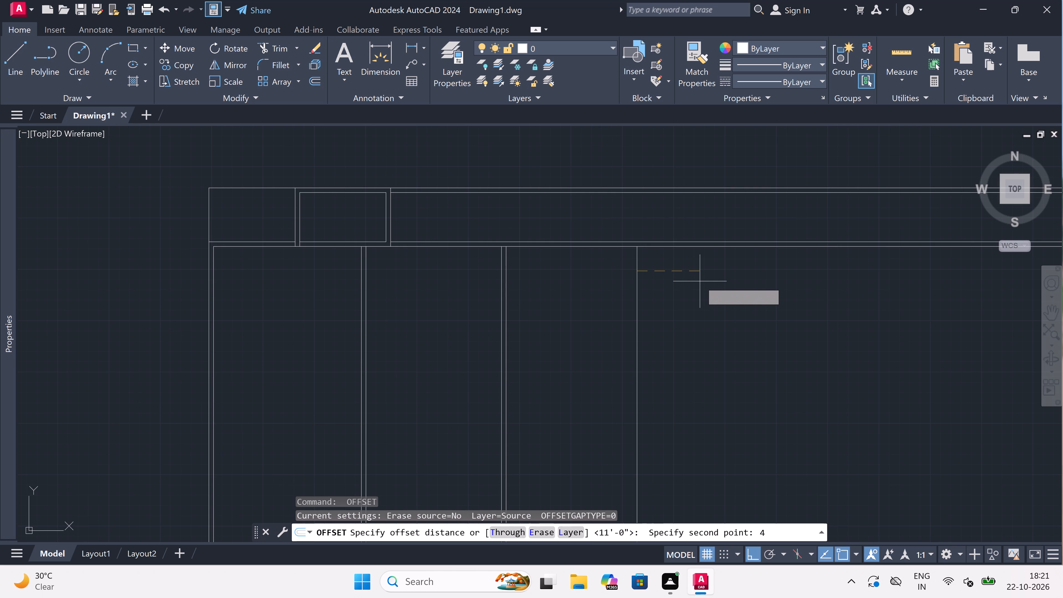
key(period)
text(5')
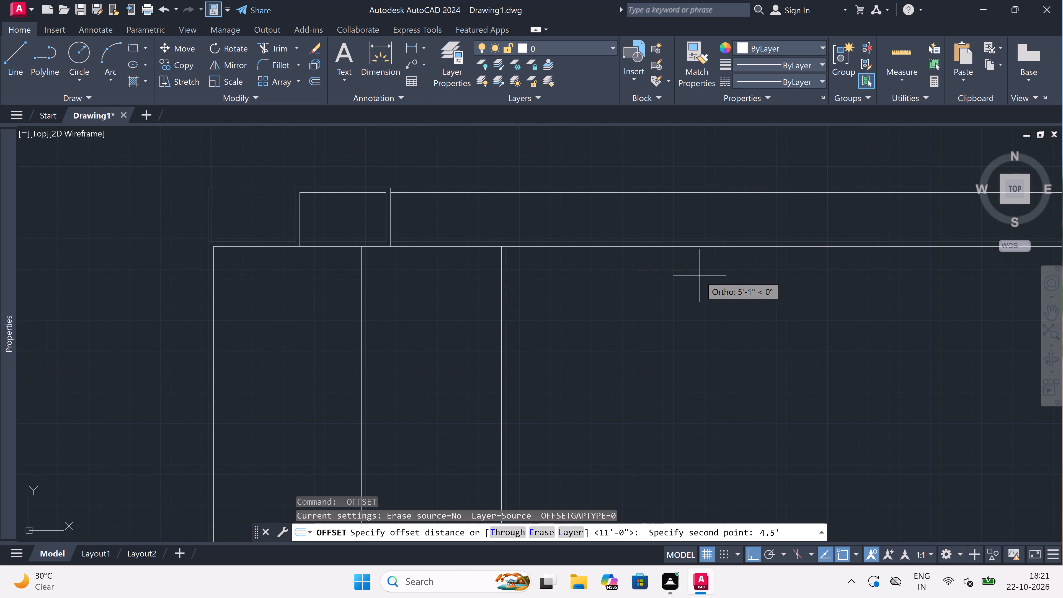
key(BackSpace)
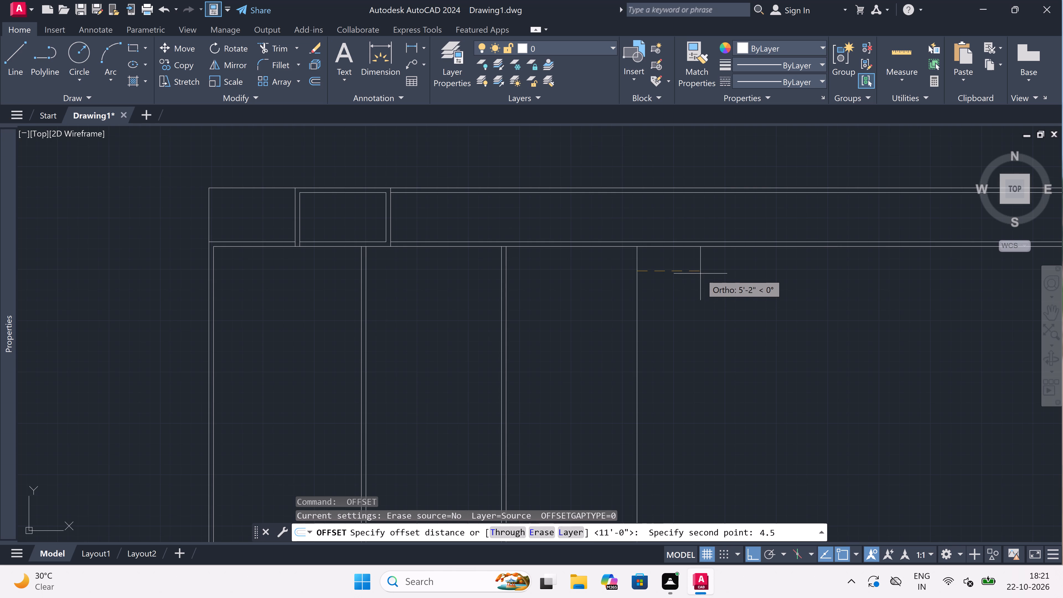
key(shift+quotedbl)
key(space)
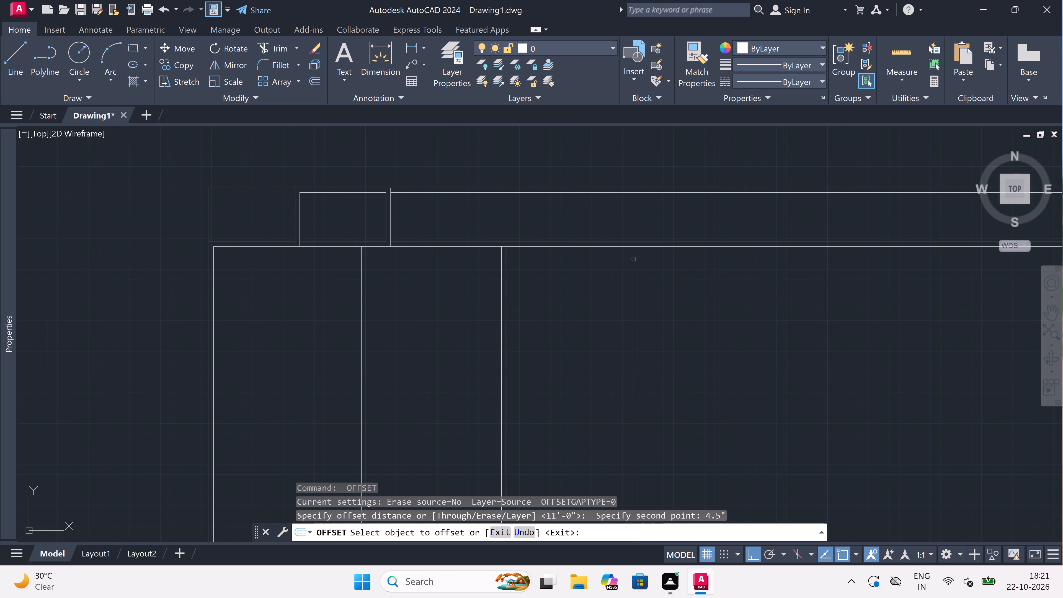
drag(636, 260, 647, 266)
click(664, 271)
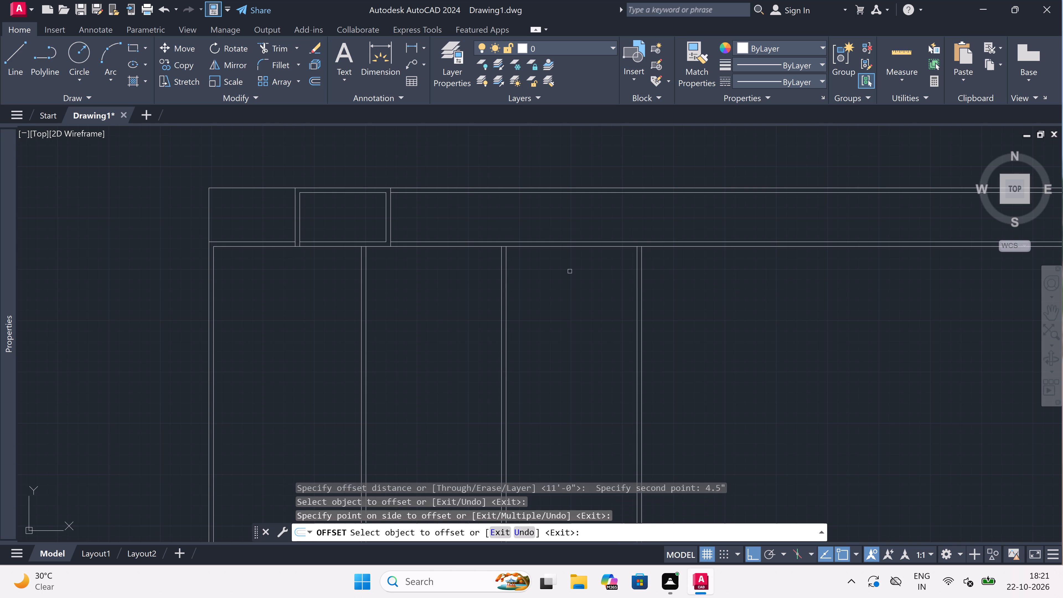
scroll(539, 275, down, 1)
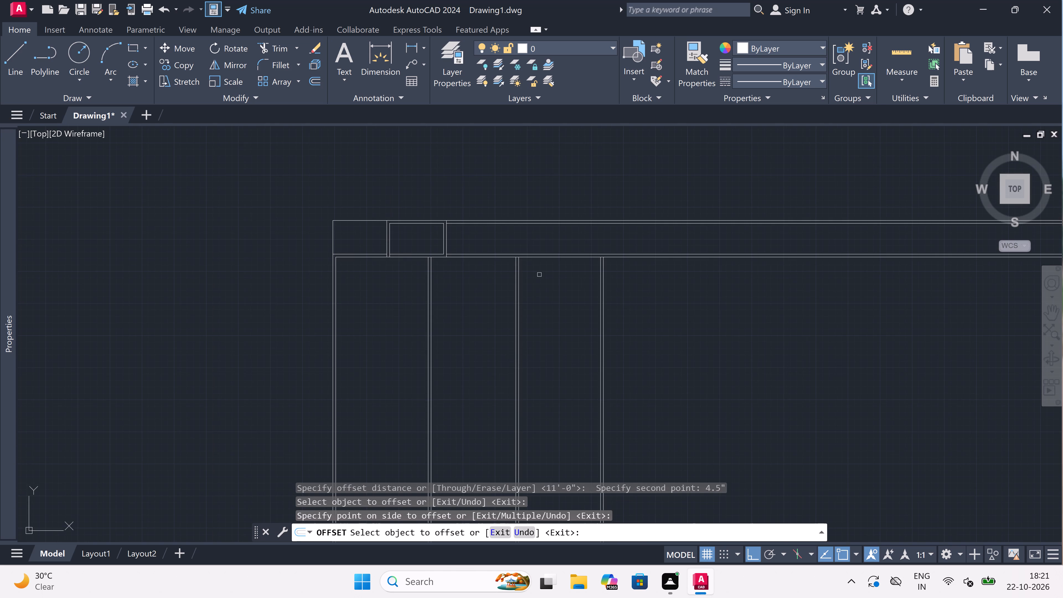
key(Escape)
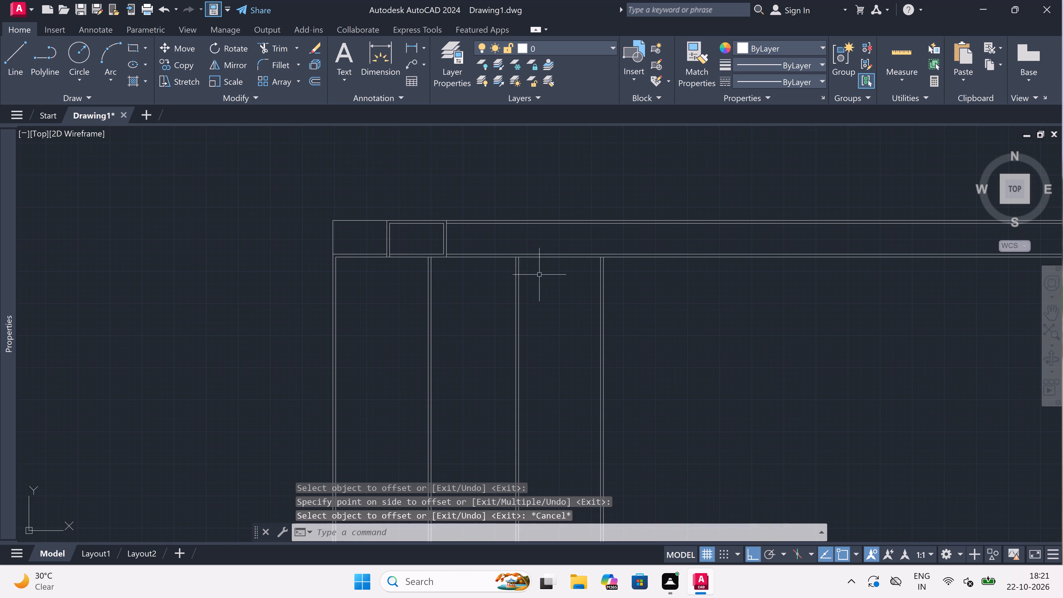
Offset the right-hand line of the third partition wall below the horizontal partition 12' to the right for the fourth room's width.
scroll(539, 275, down, 2)
scroll(548, 277, up, 2)
scroll(610, 279, up, 1)
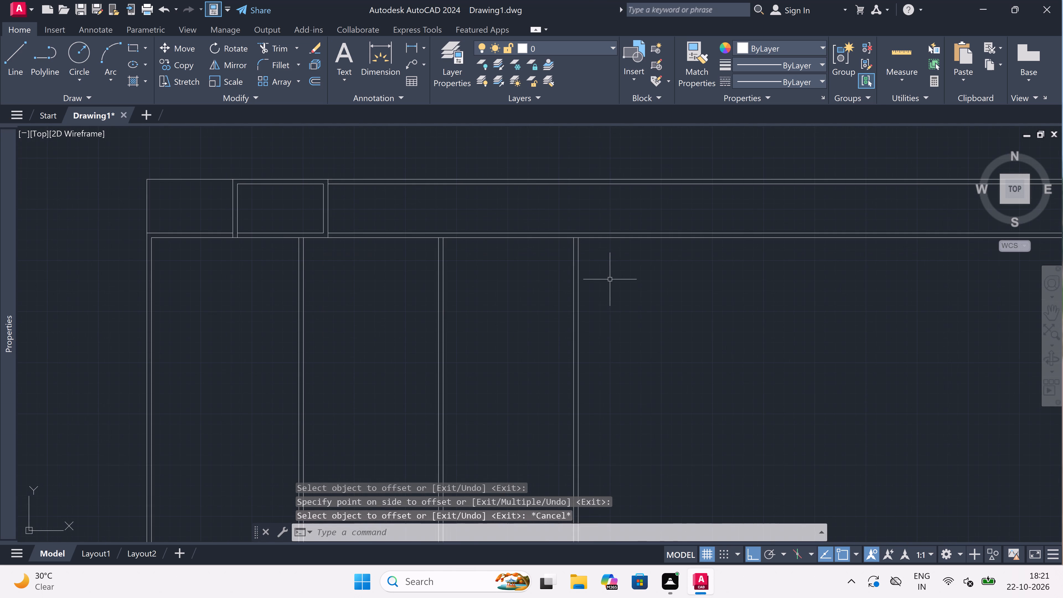
key(space)
click(579, 267)
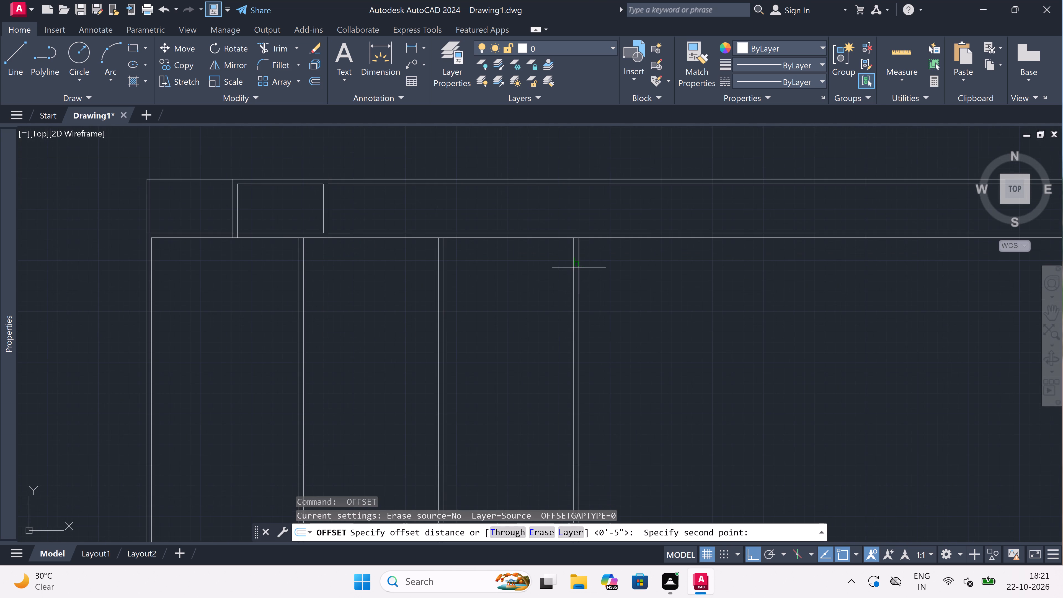
text(12)
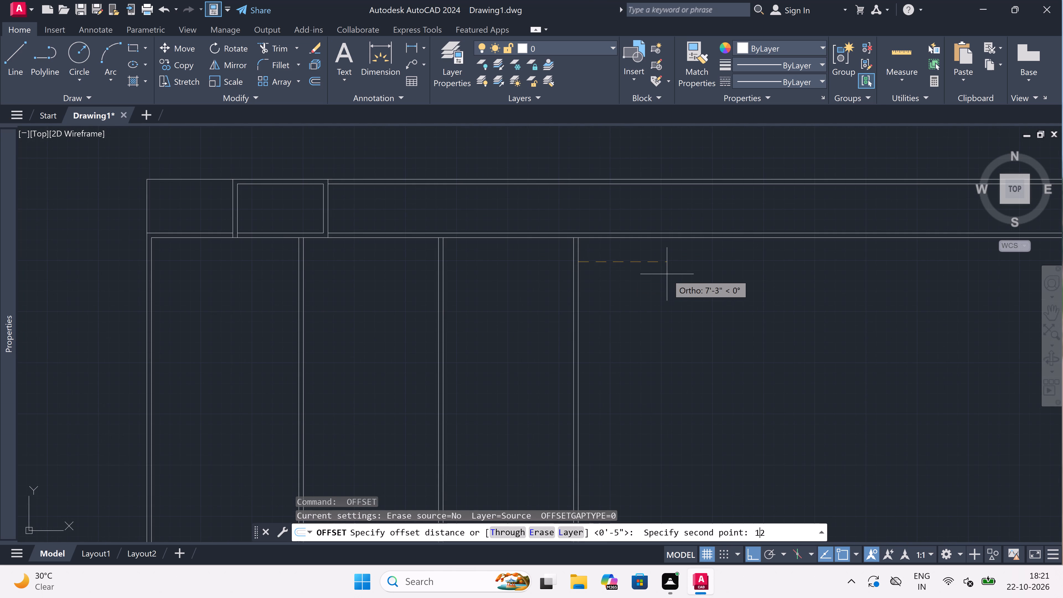
text(')
key(space)
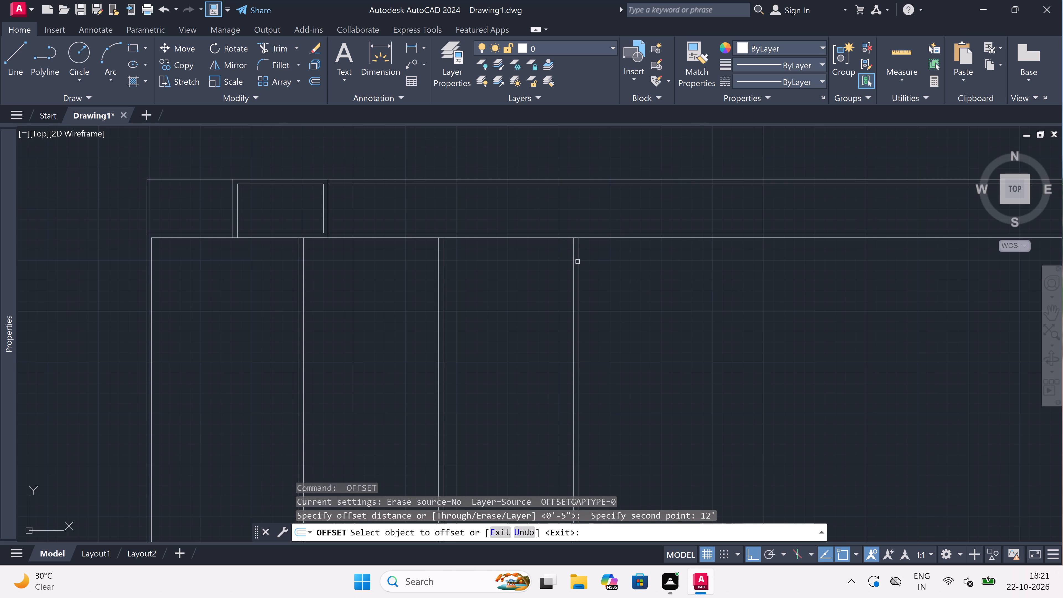
drag(578, 262, 646, 274)
click(693, 282)
key(Escape)
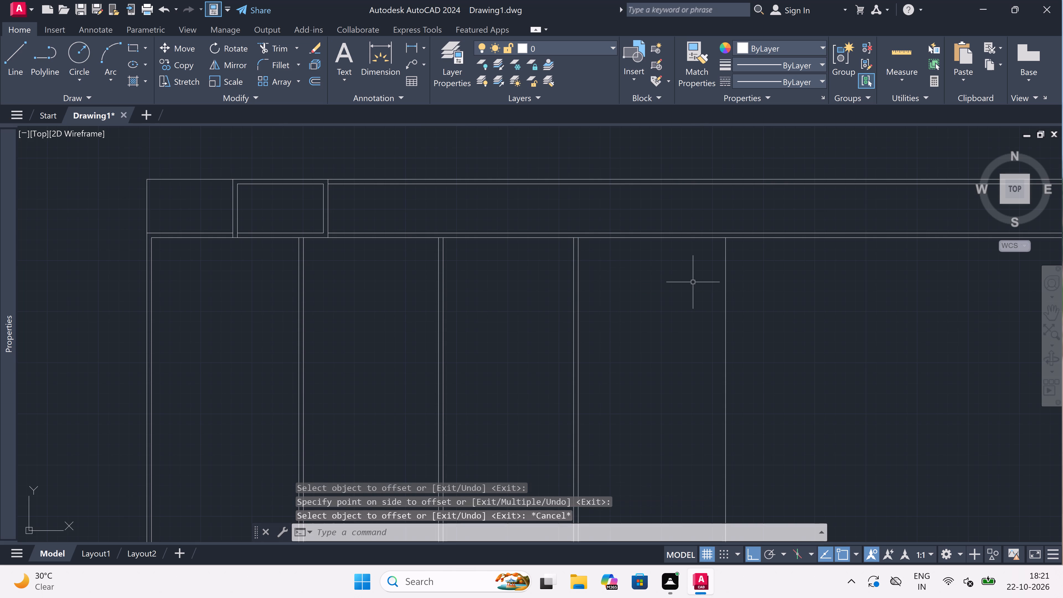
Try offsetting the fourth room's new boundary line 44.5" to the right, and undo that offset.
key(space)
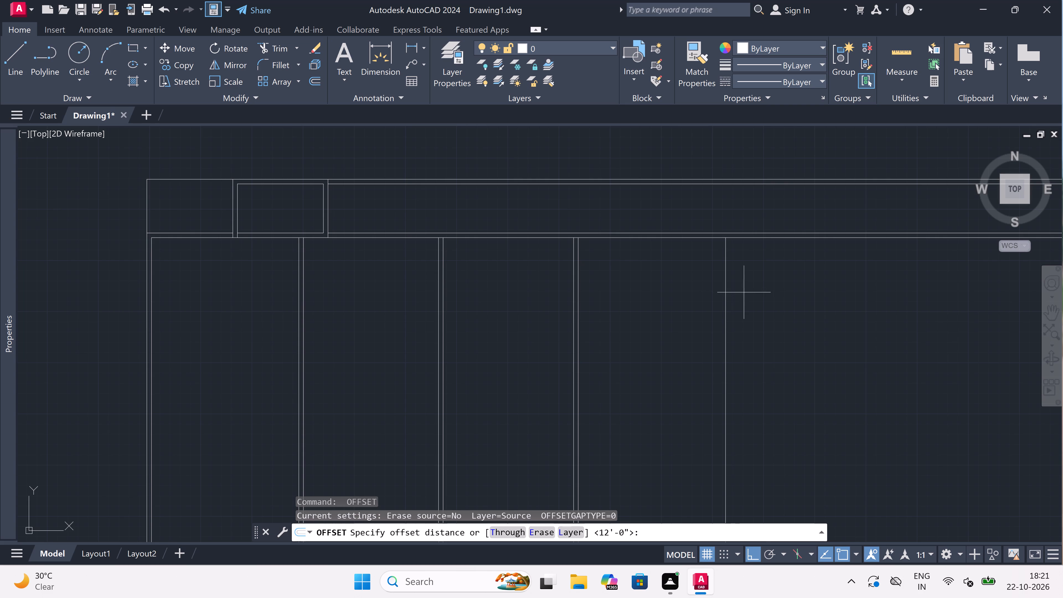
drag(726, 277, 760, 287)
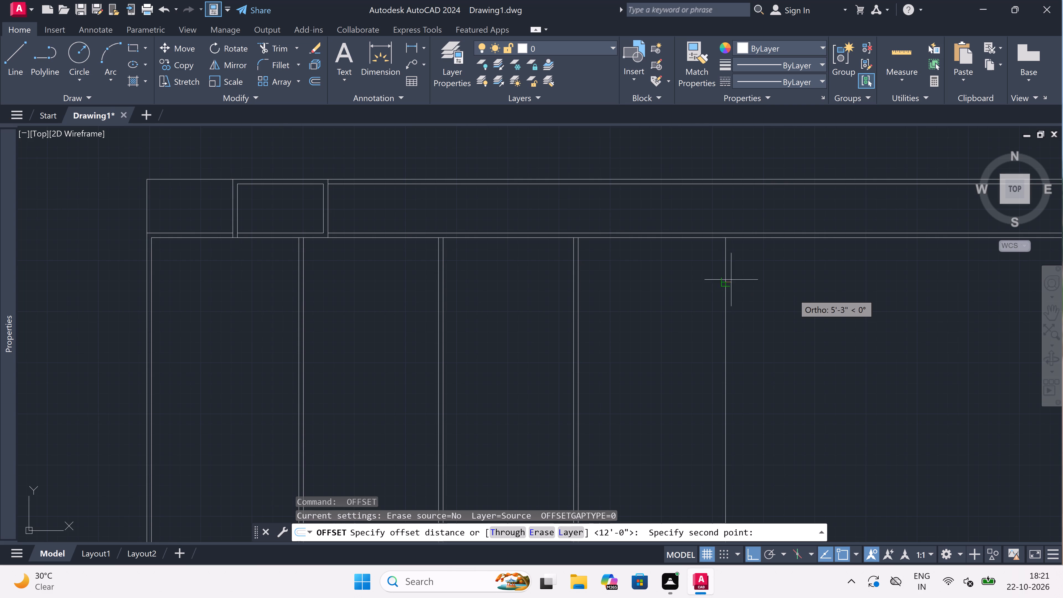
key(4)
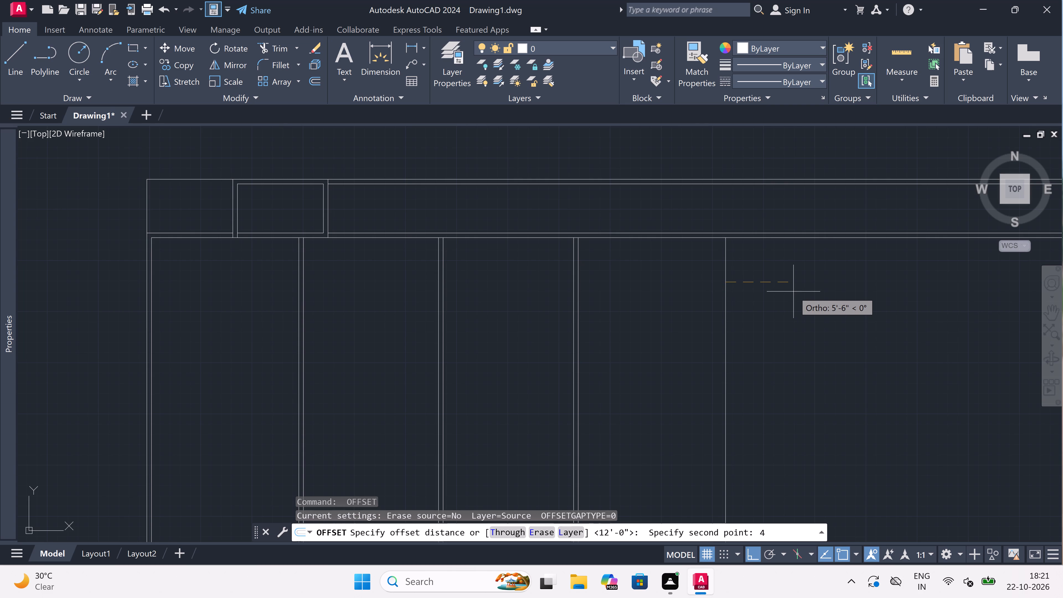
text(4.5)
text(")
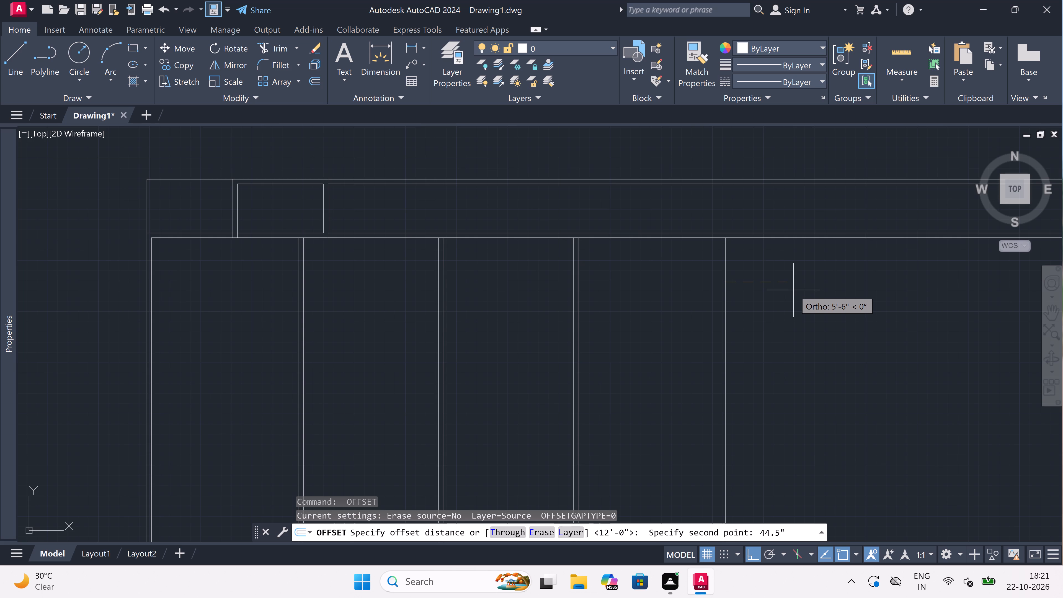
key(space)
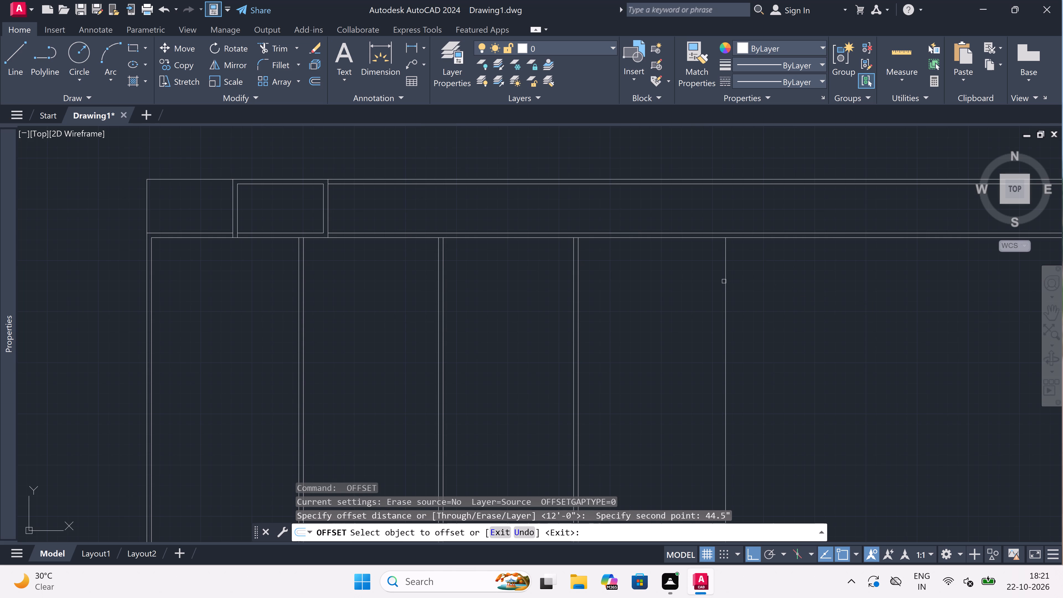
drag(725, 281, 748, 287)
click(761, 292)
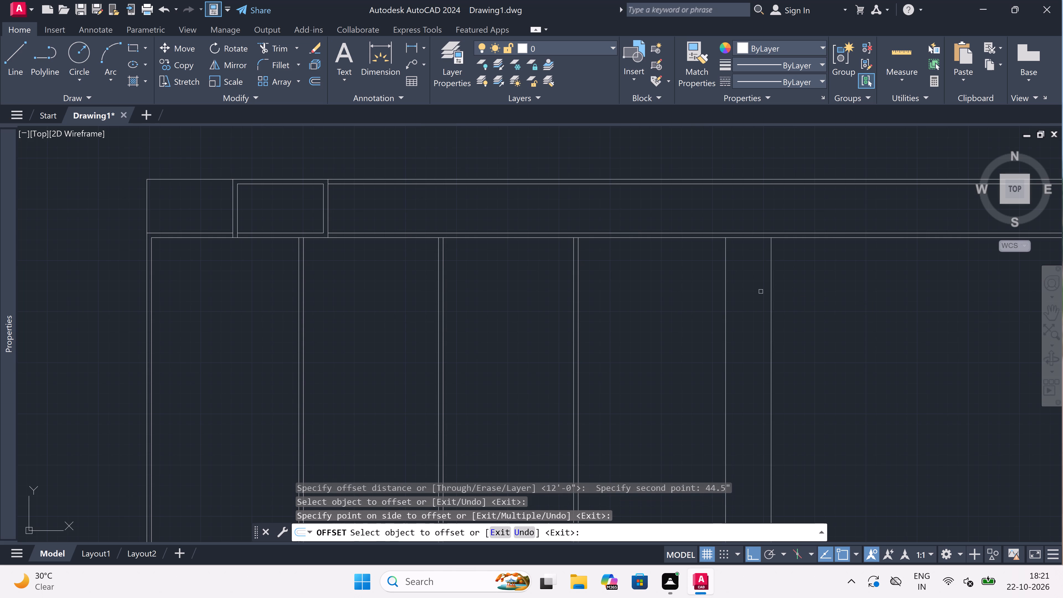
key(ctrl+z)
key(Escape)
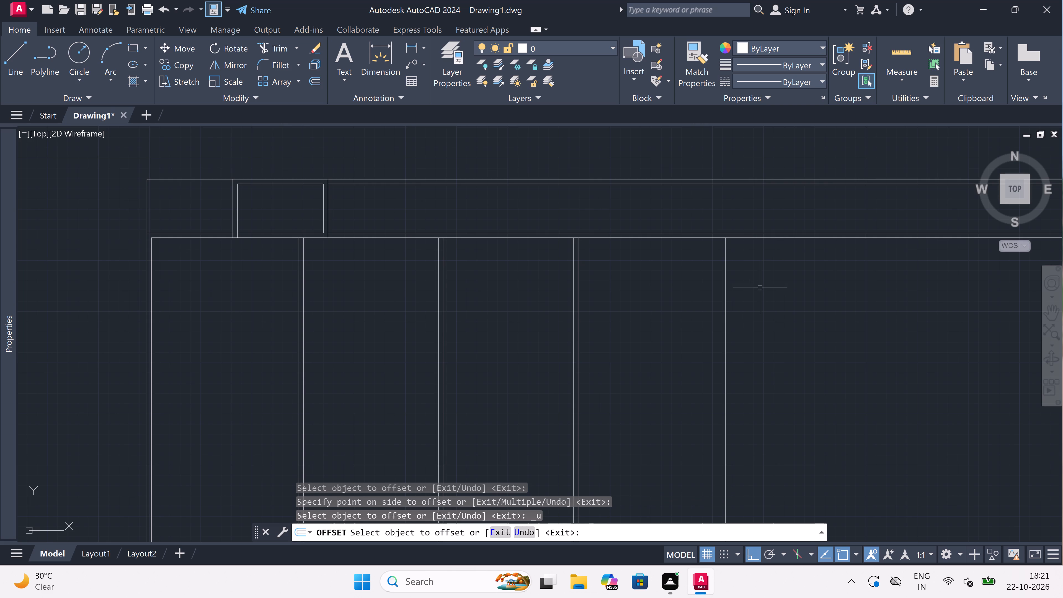
Offset the vertical line bounding the fourth room 4.5" to the right to form the end wall.
key(space)
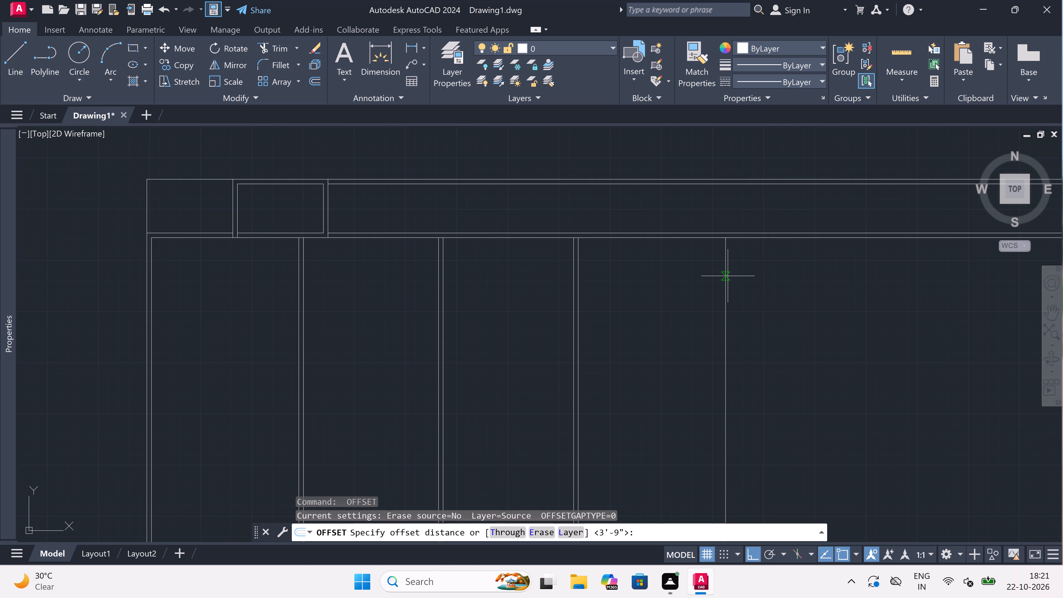
click(728, 276)
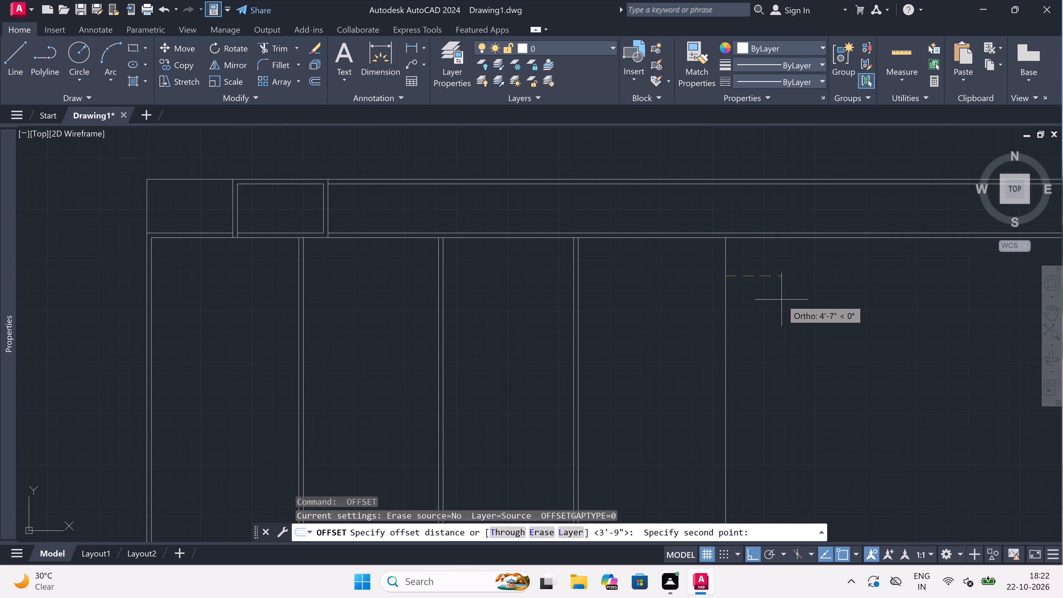
key(4)
key(period)
key(5)
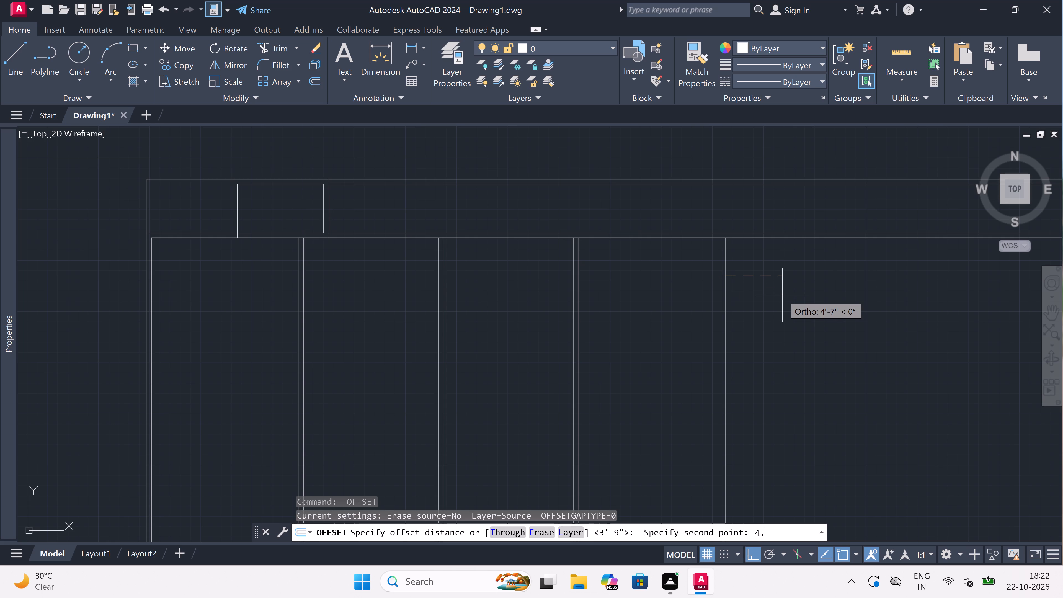
key(shift+quotedbl)
key(space)
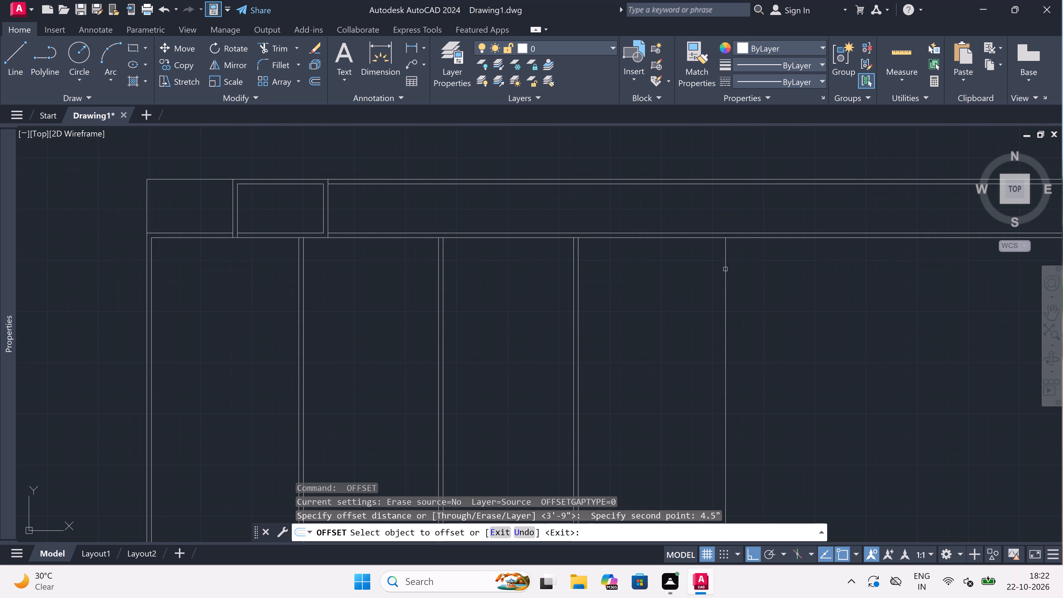
click(718, 266)
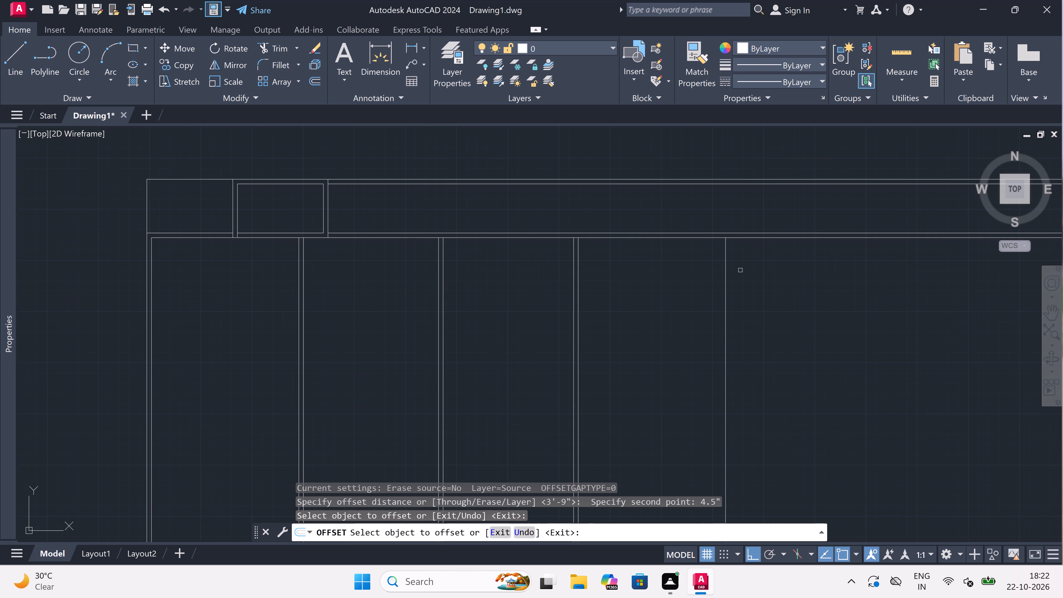
click(726, 257)
click(761, 267)
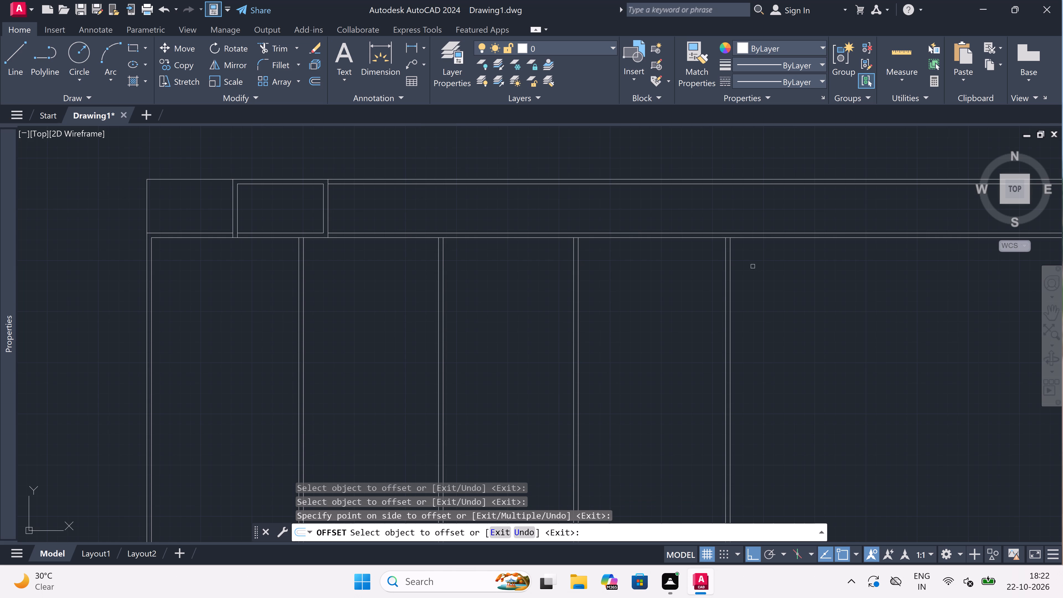
key(Escape)
Extend the outer line of the new end wall upward through the horizontal partition to the topmost wall line.
scroll(672, 253, down, 3)
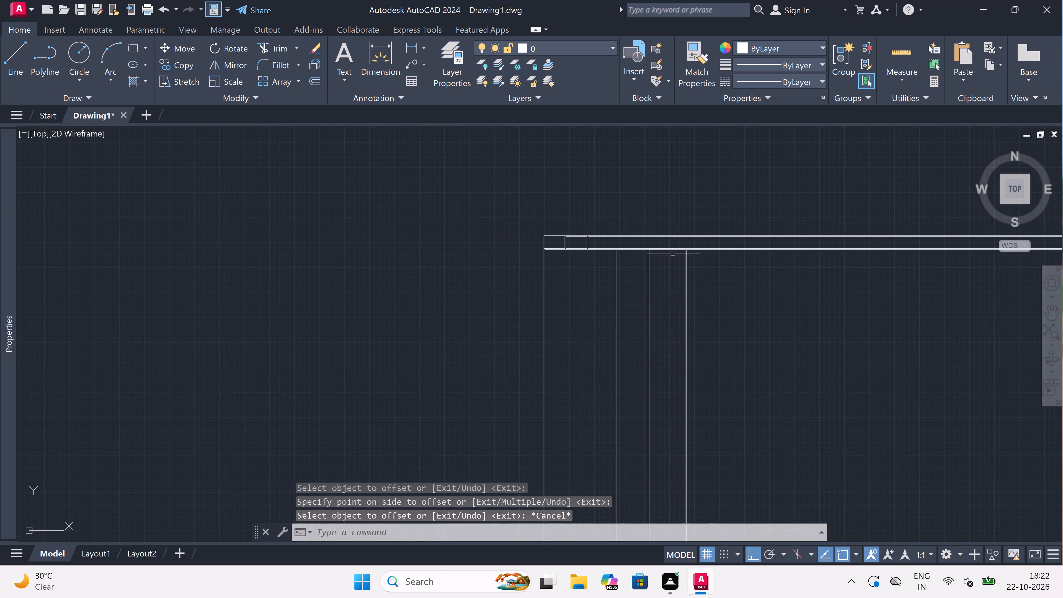
scroll(690, 258, up, 2)
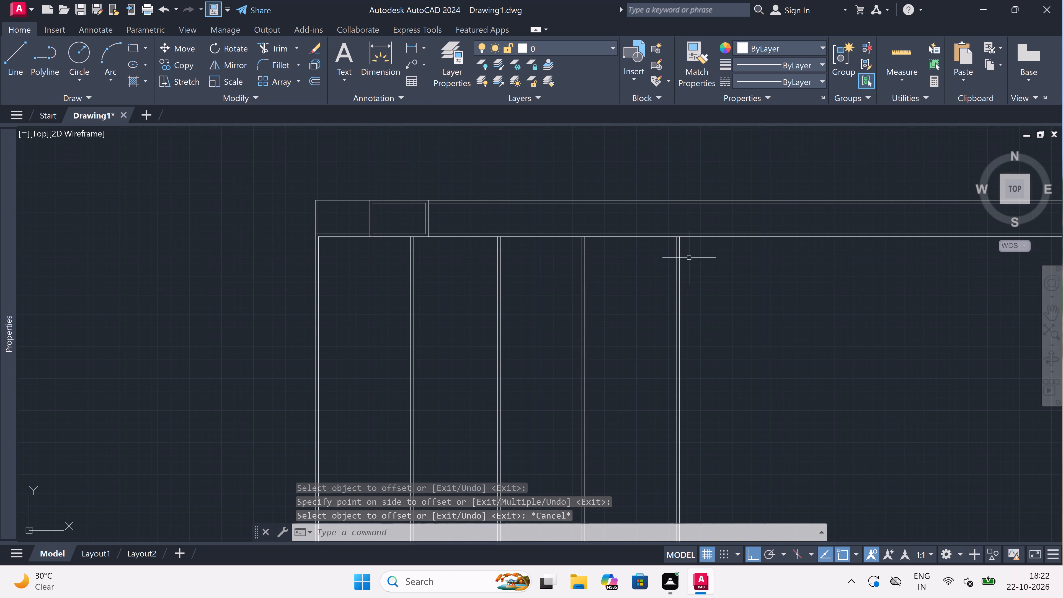
text(ex)
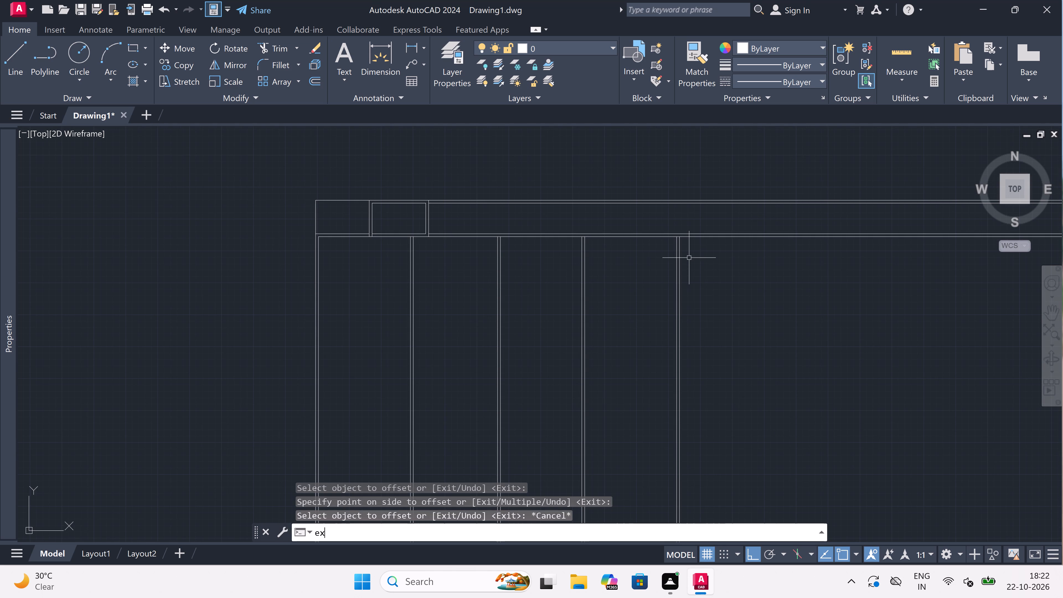
key(space)
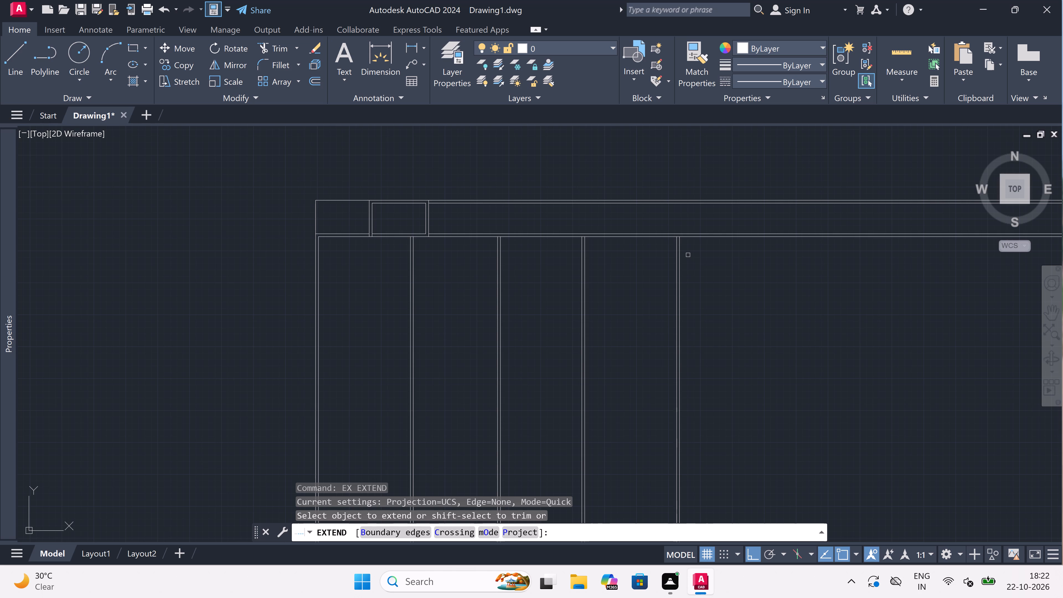
scroll(679, 235, up, 3)
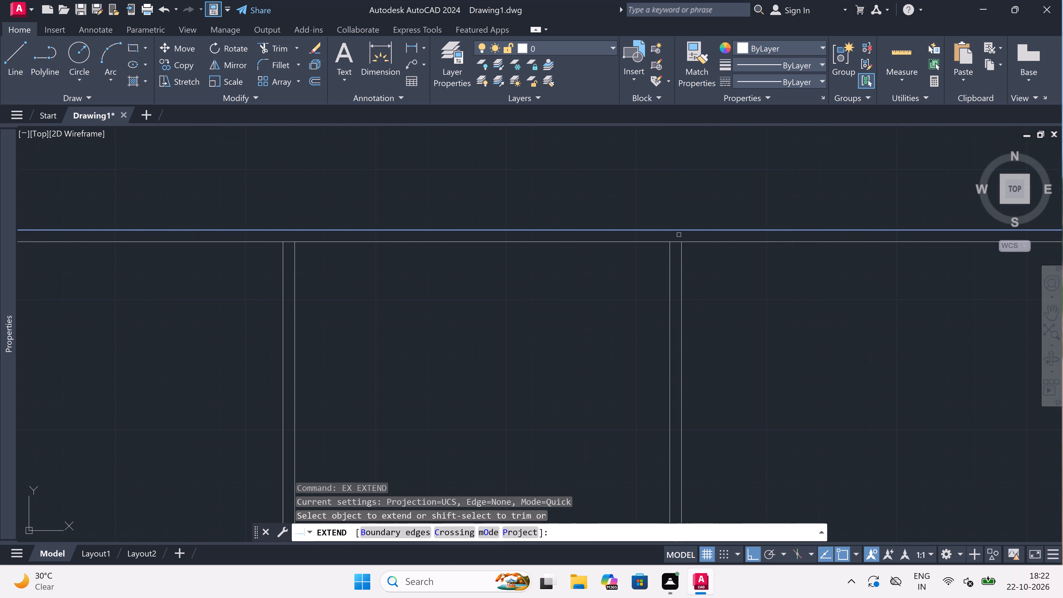
click(683, 244)
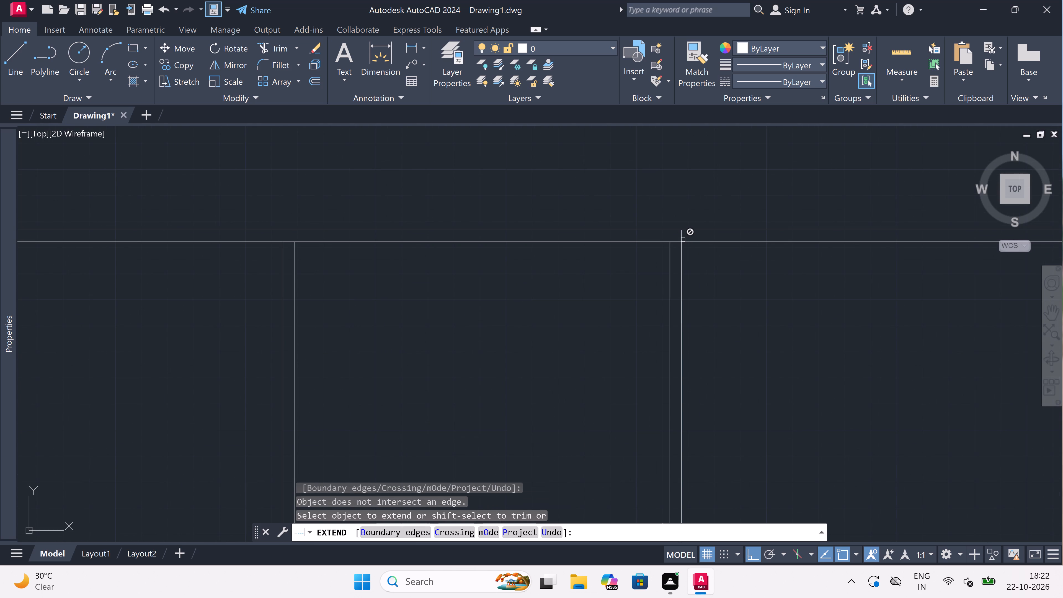
scroll(680, 254, down, 1)
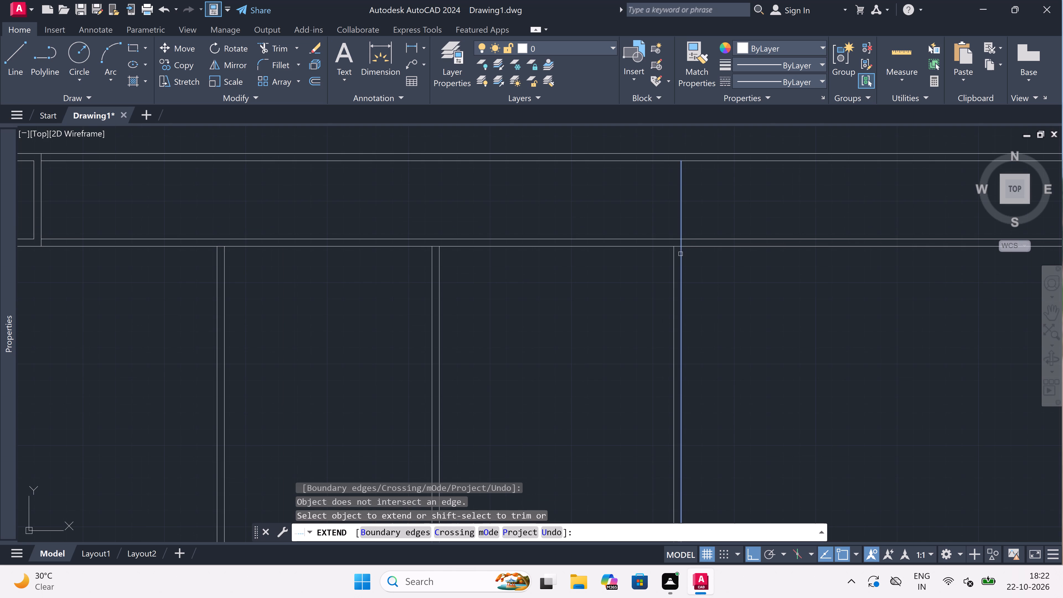
click(683, 247)
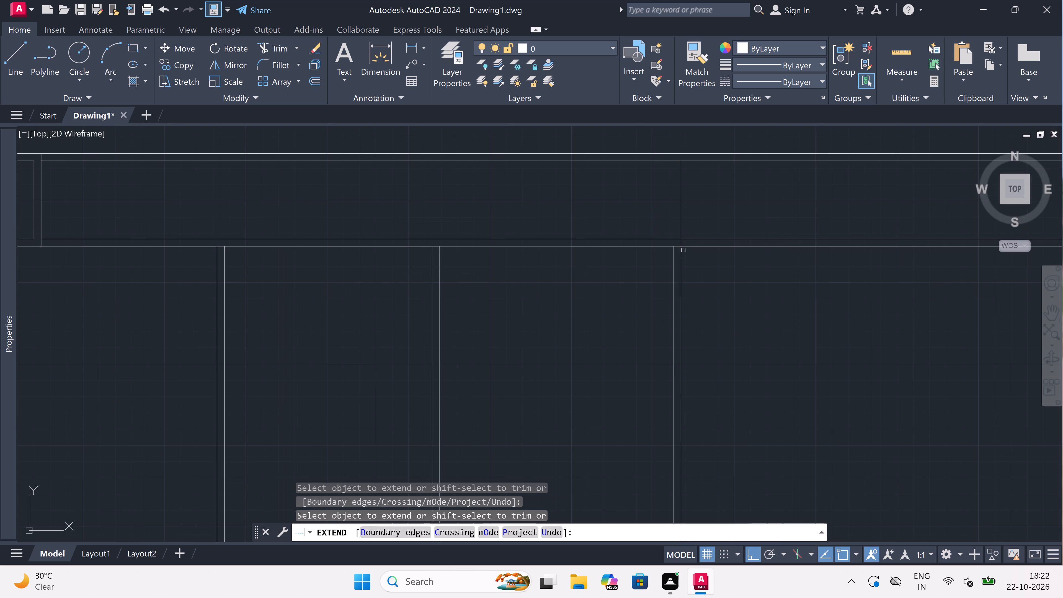
click(682, 188)
scroll(682, 188, down, 3)
scroll(690, 187, up, 1)
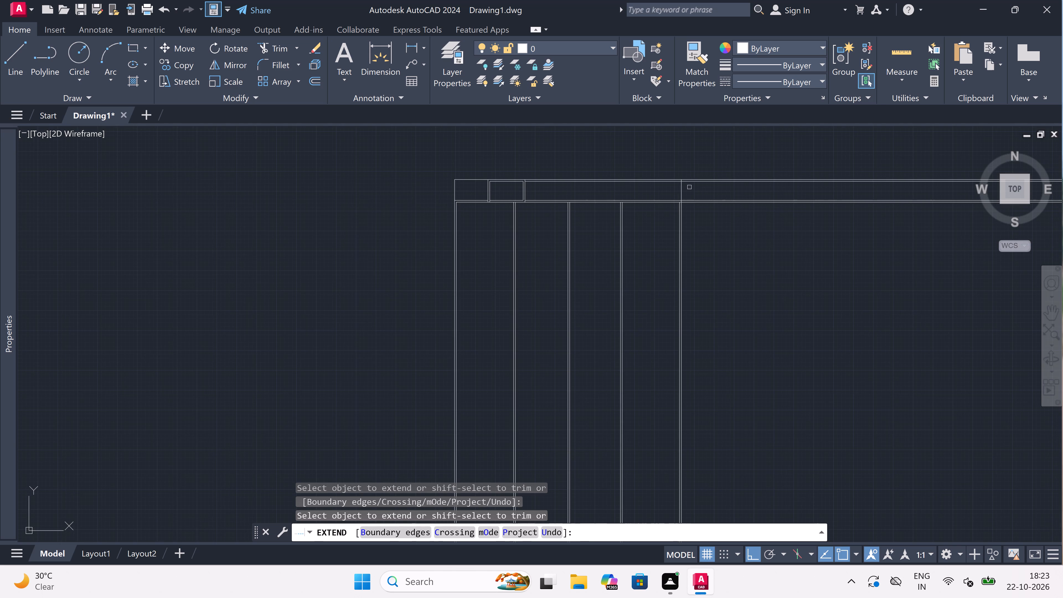
key(Escape)
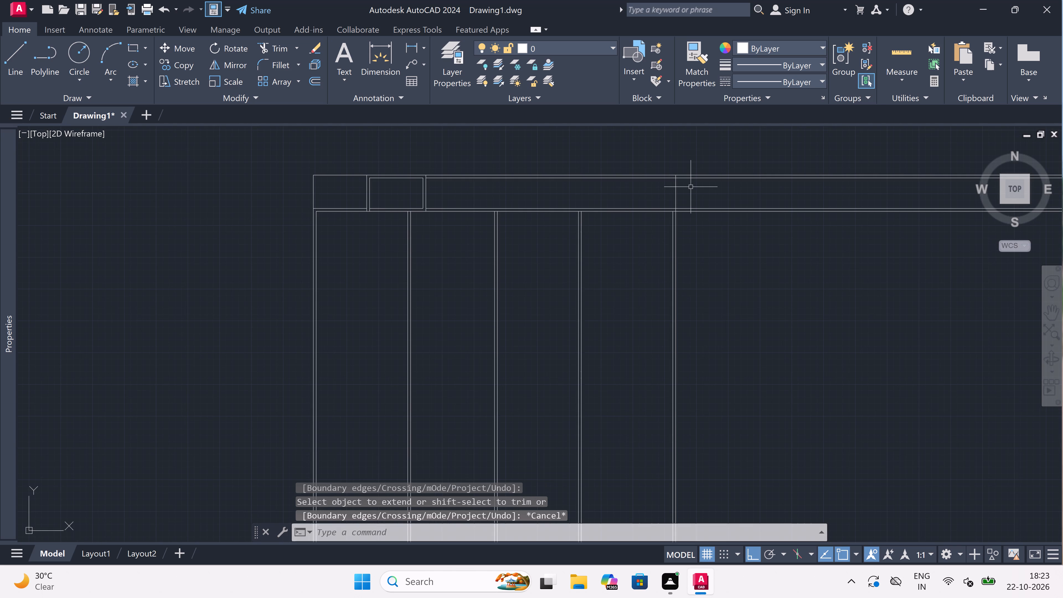
Trim the four horizontal wall lines that run past the outer line of the new end wall.
text(tr)
key(space)
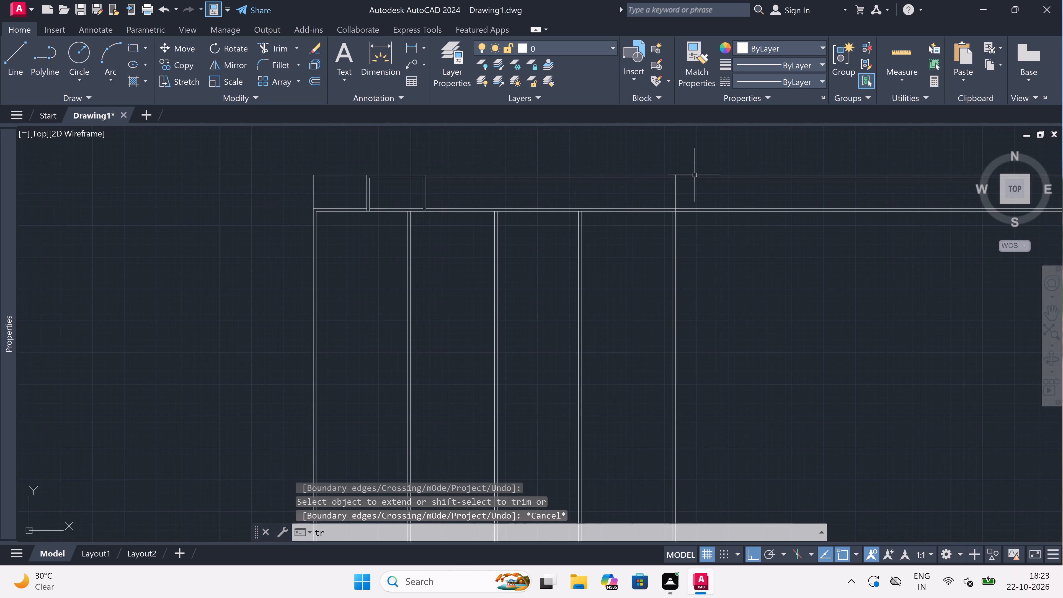
click(695, 174)
click(697, 172)
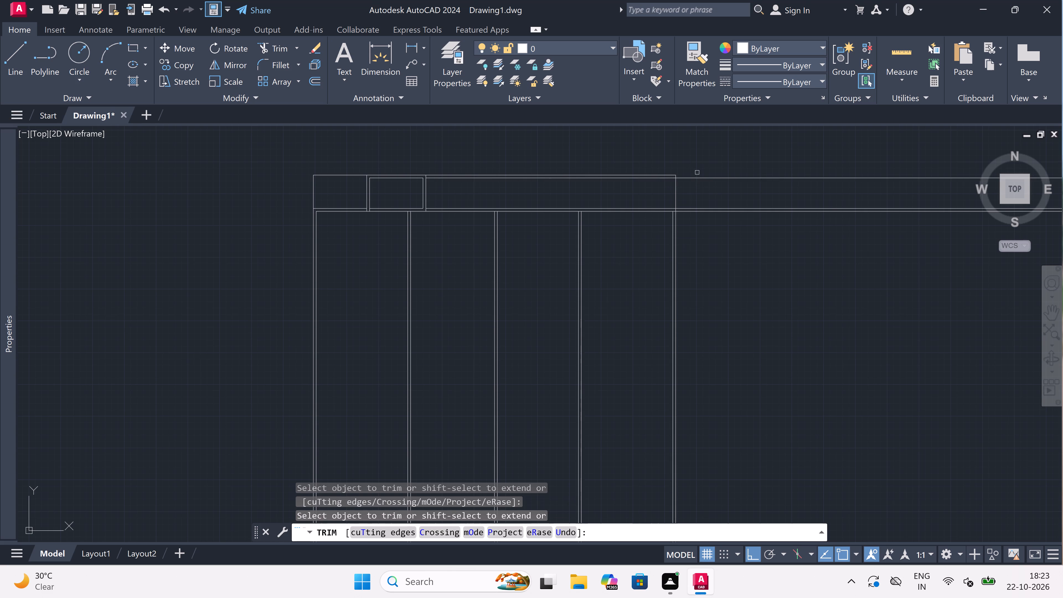
click(701, 226)
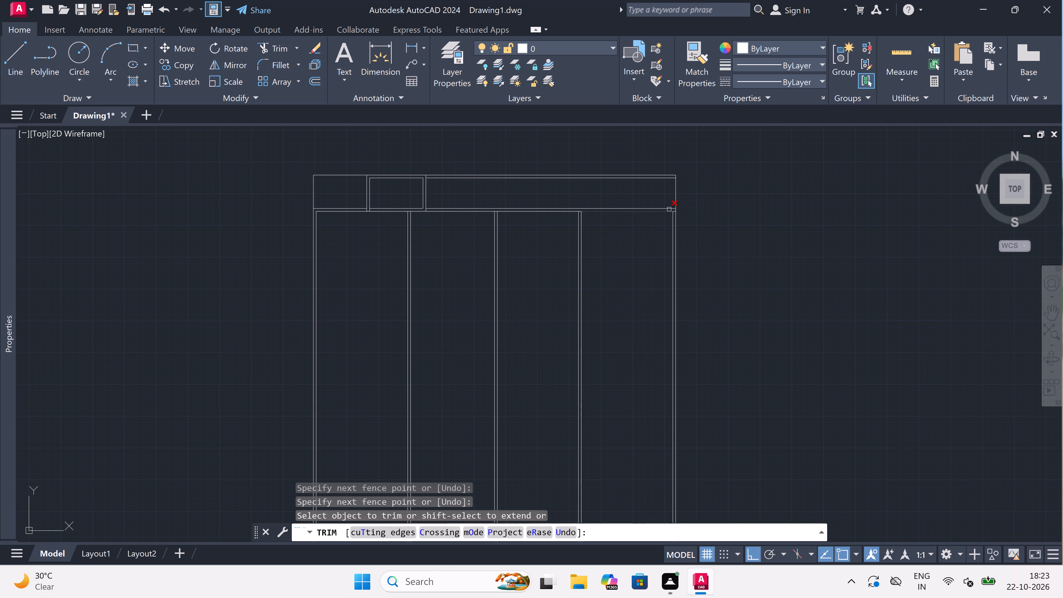
Trim the horizontal partition's lower line between the end wall's two lines to open the wall junction.
scroll(668, 208, up, 1)
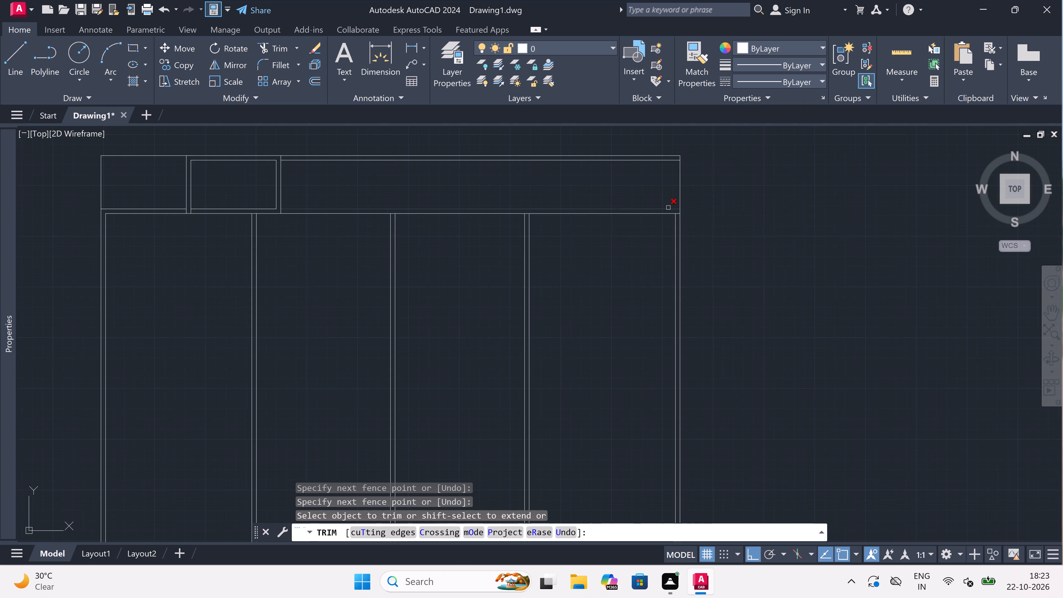
scroll(668, 208, up, 3)
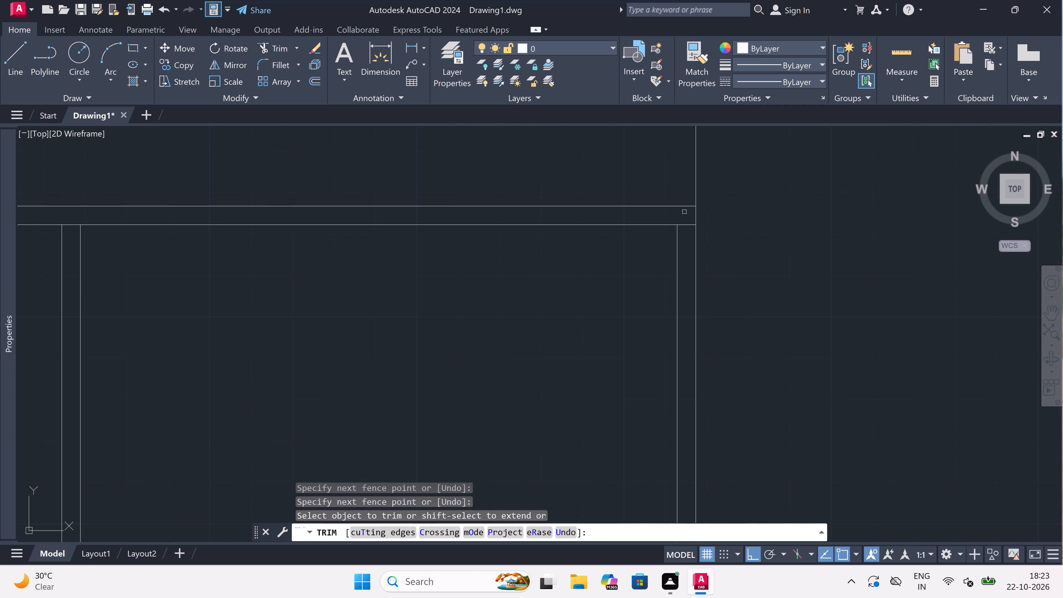
click(684, 212)
click(687, 230)
scroll(687, 230, down, 3)
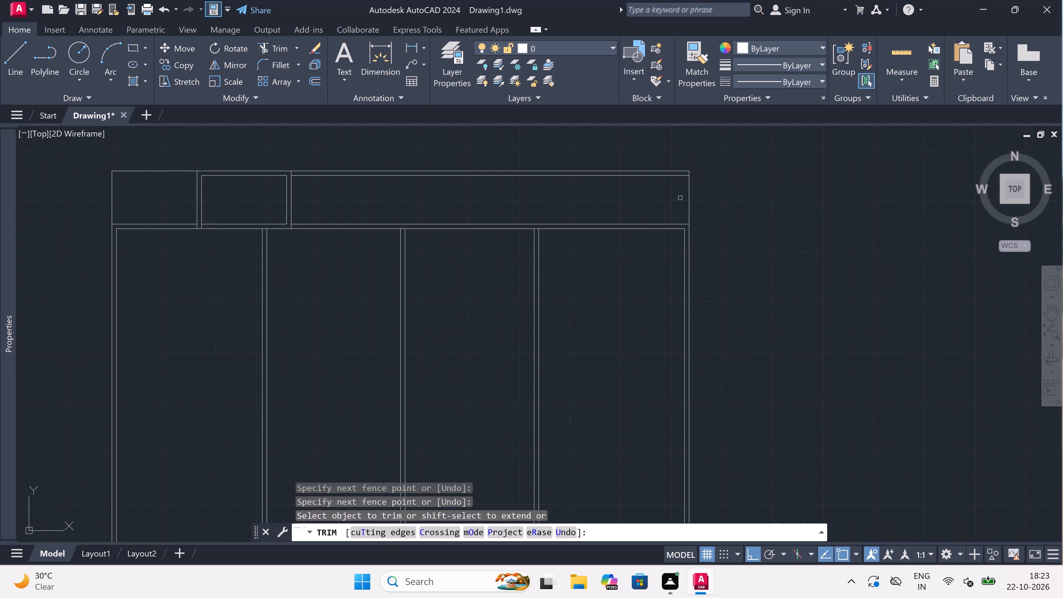
key(Escape)
scroll(682, 177, up, 2)
scroll(682, 177, down, 2)
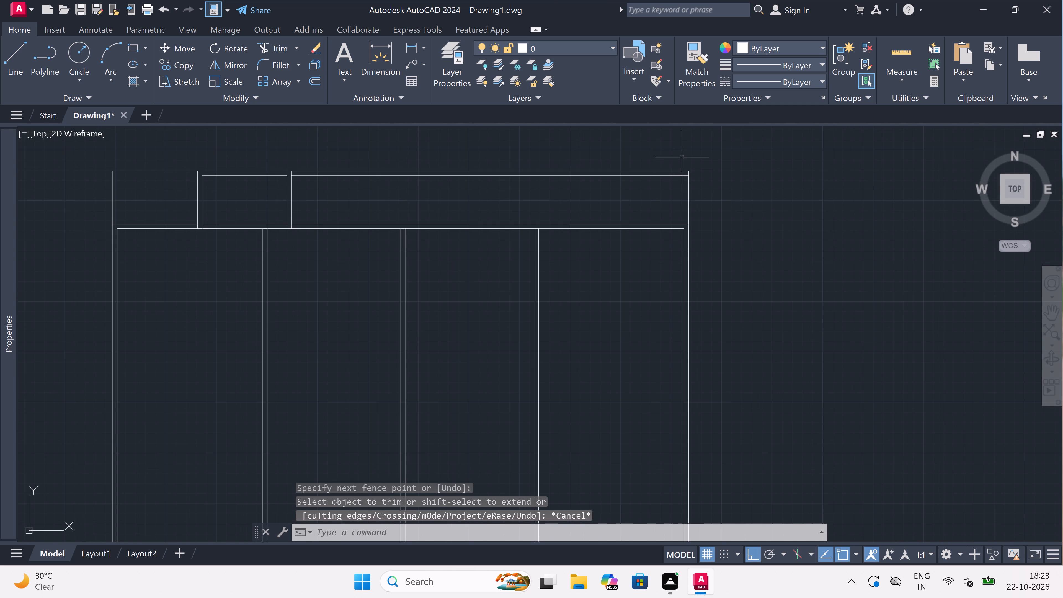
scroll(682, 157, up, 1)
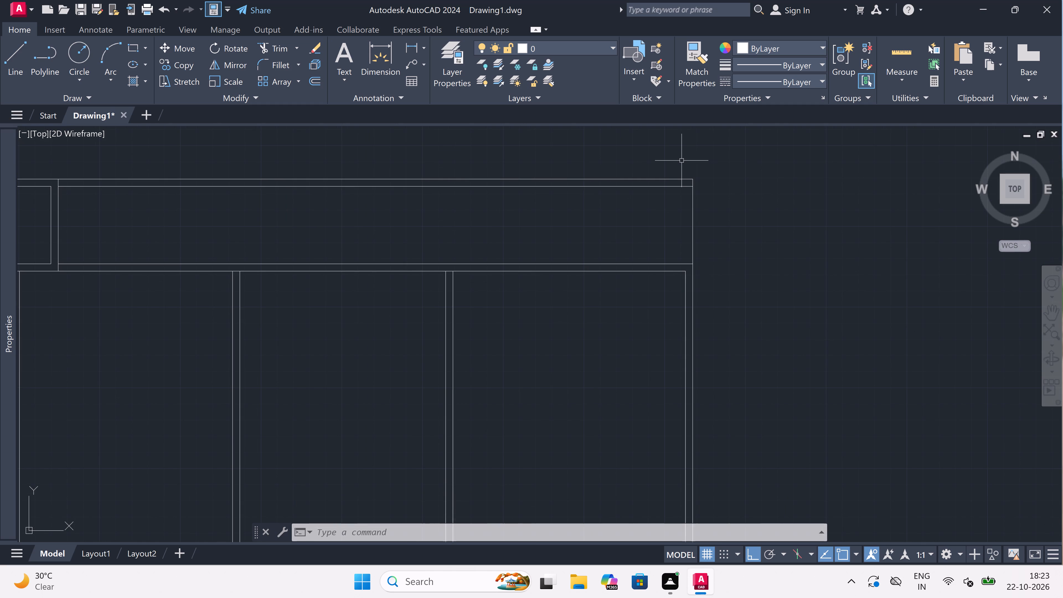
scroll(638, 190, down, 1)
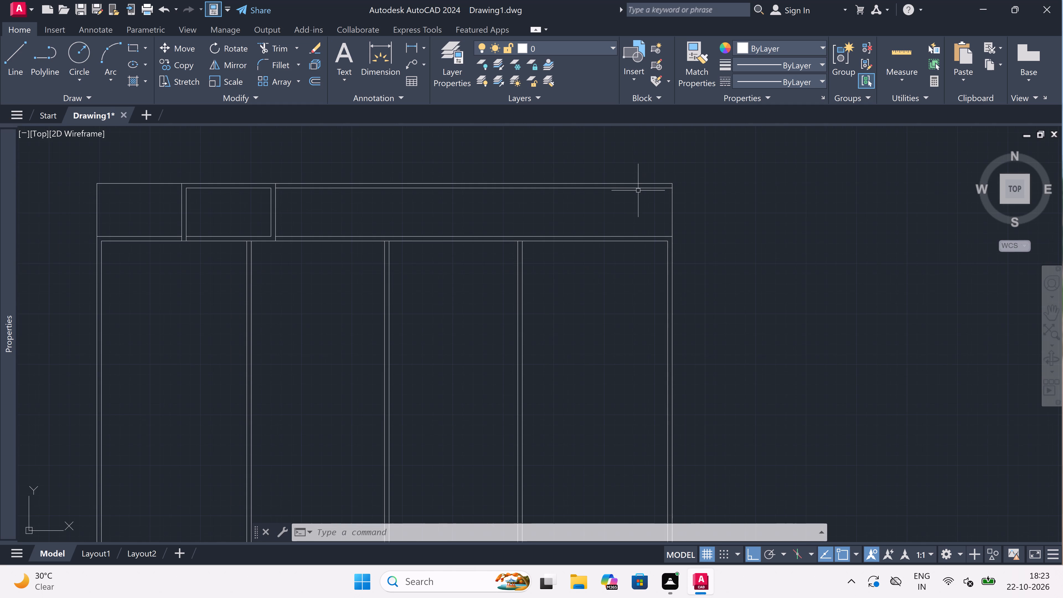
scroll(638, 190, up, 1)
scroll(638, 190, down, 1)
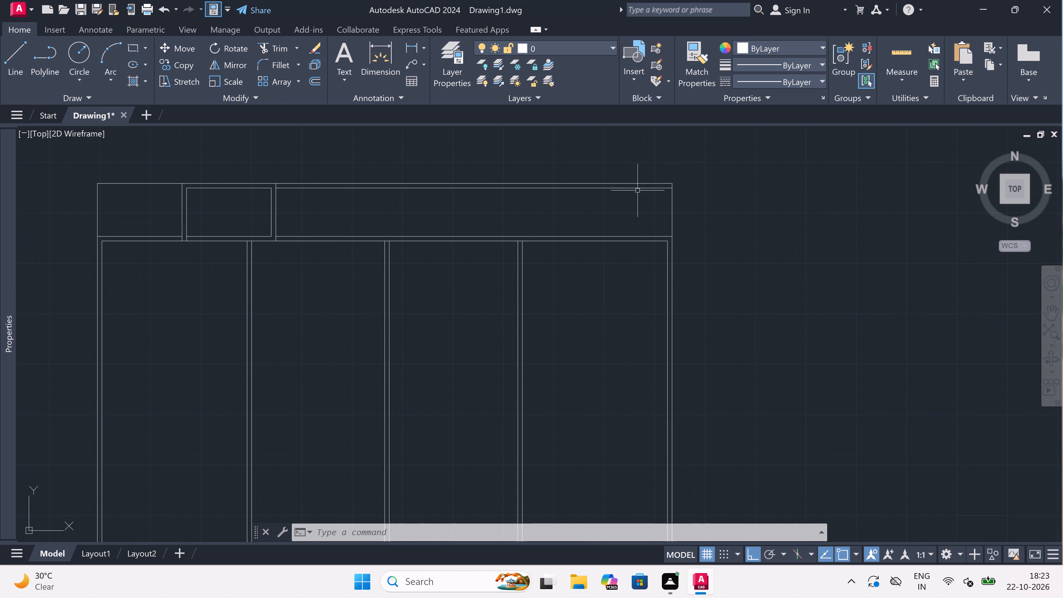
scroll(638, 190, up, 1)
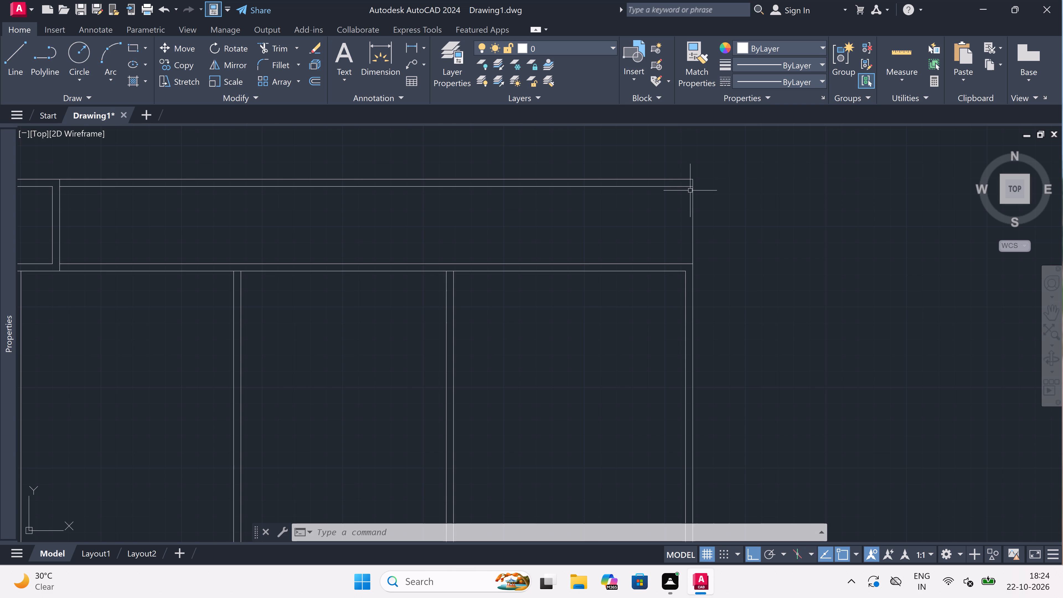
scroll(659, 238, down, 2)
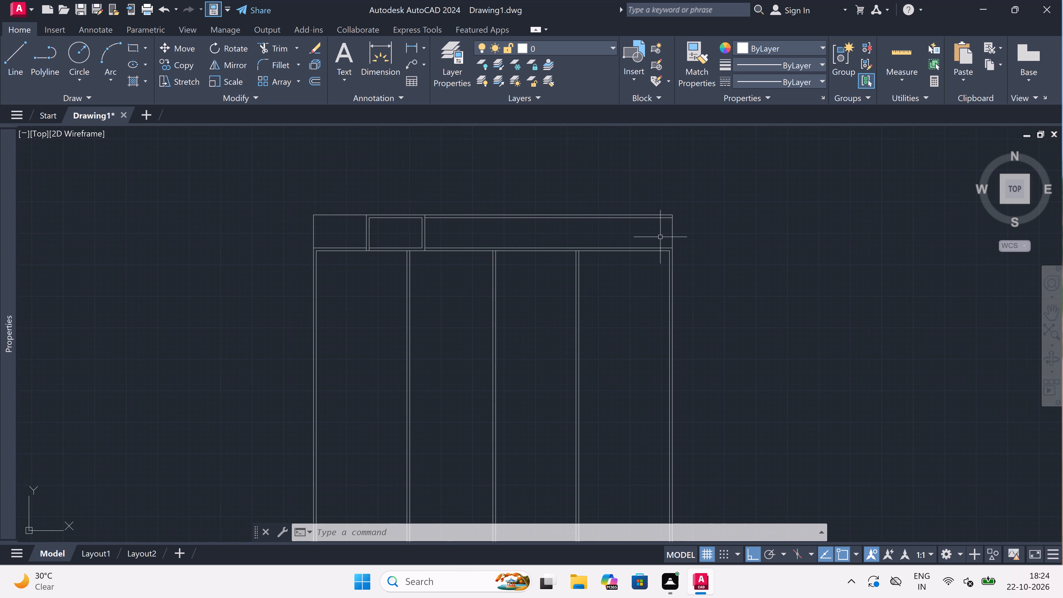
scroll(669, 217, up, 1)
Offset the outer line of the end wall 7' to the left, into the strip above the rooms.
key(o)
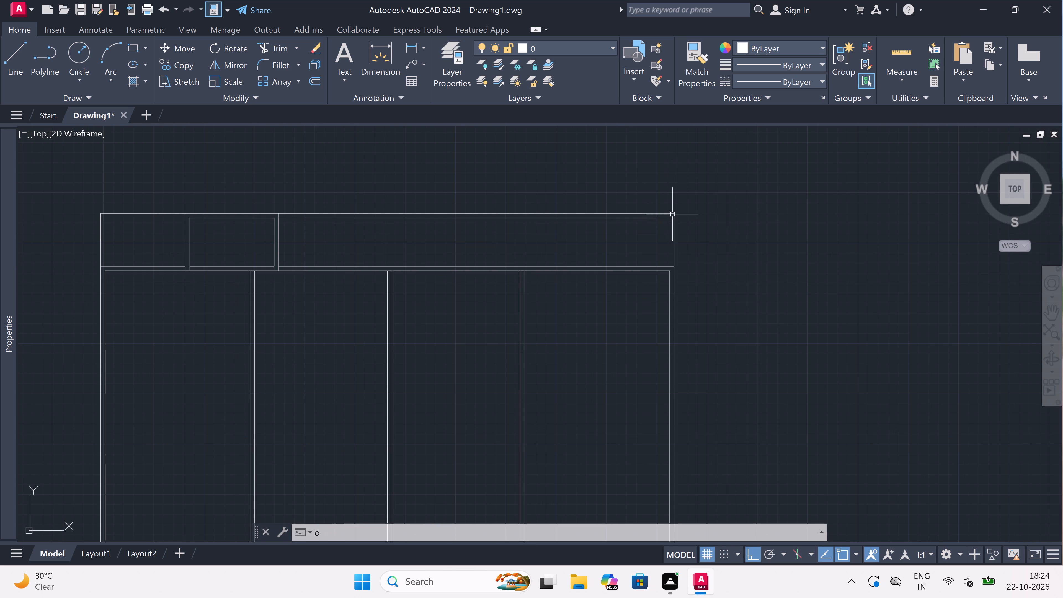
key(space)
scroll(679, 231, up, 2)
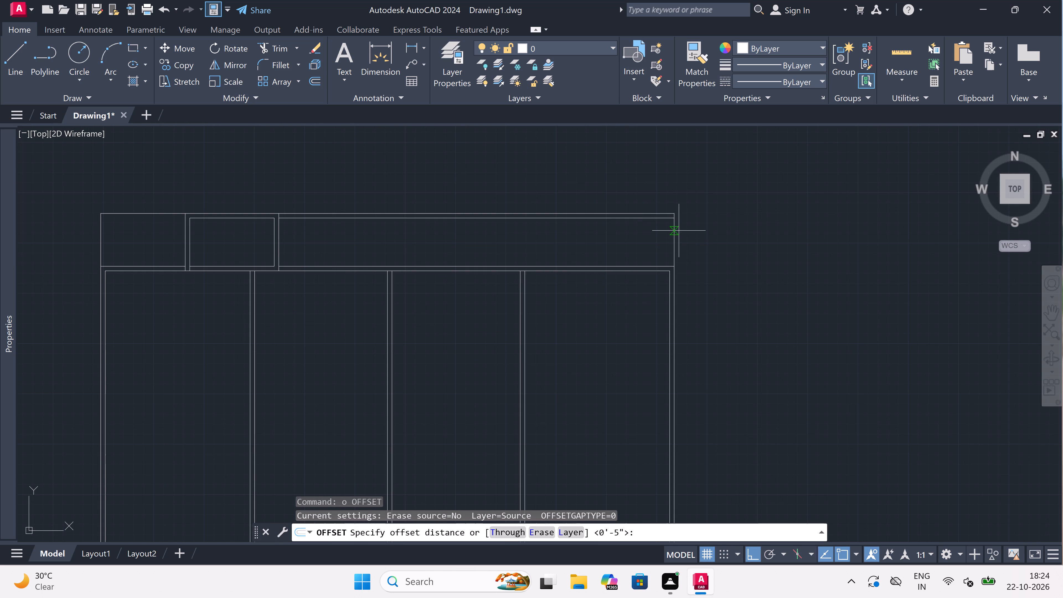
click(668, 236)
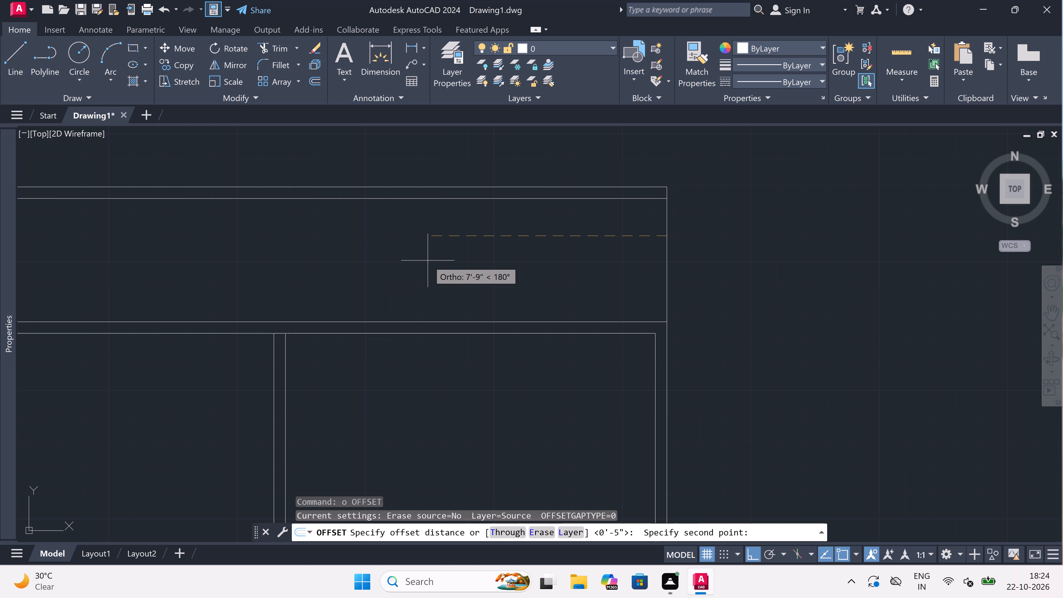
key(7)
key(apostrophe)
key(space)
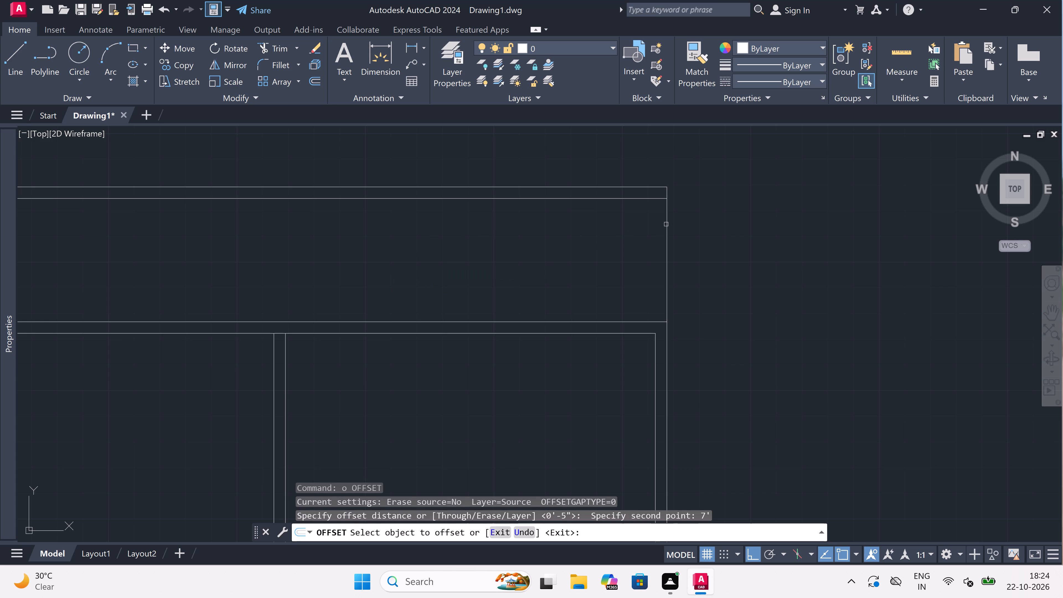
drag(666, 224, 609, 225)
click(531, 232)
key(Escape)
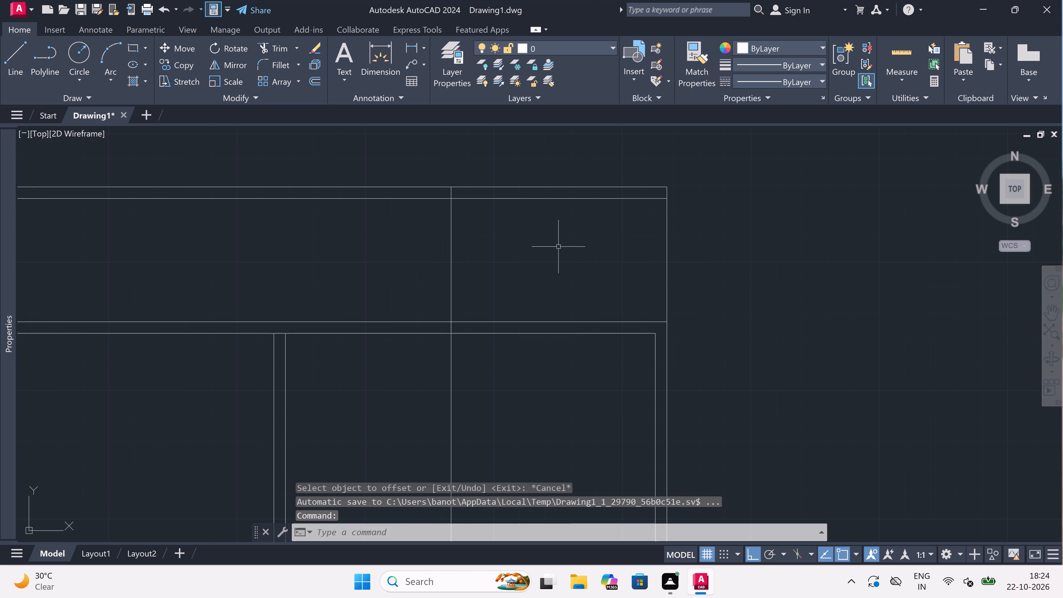
Trim the new vertical line below the upper line of the horizontal partition so it stays only within the top strip.
key(t)
key(r)
key(space)
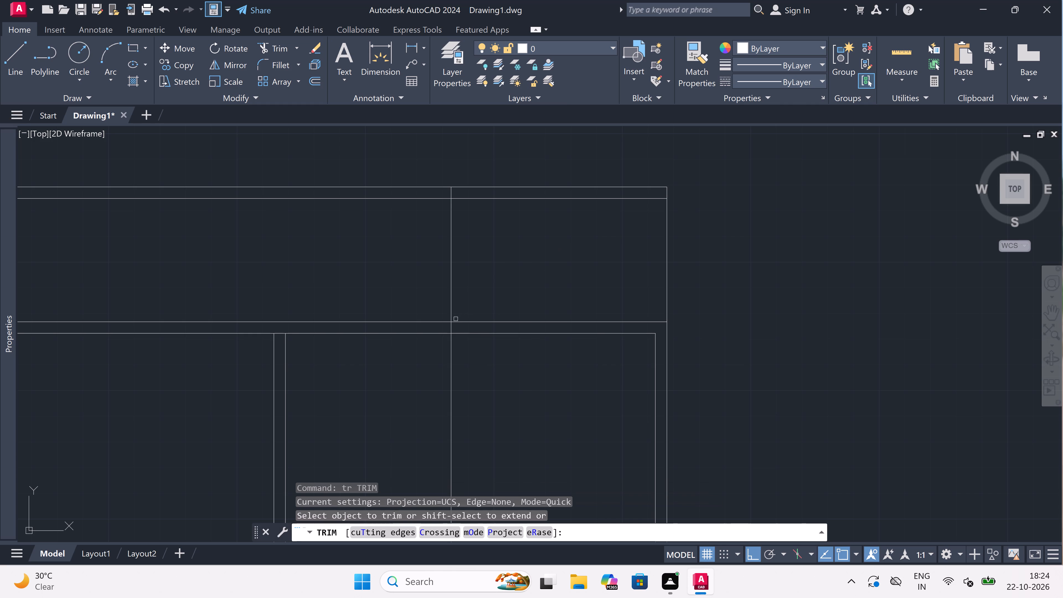
scroll(450, 333, up, 1)
click(454, 325)
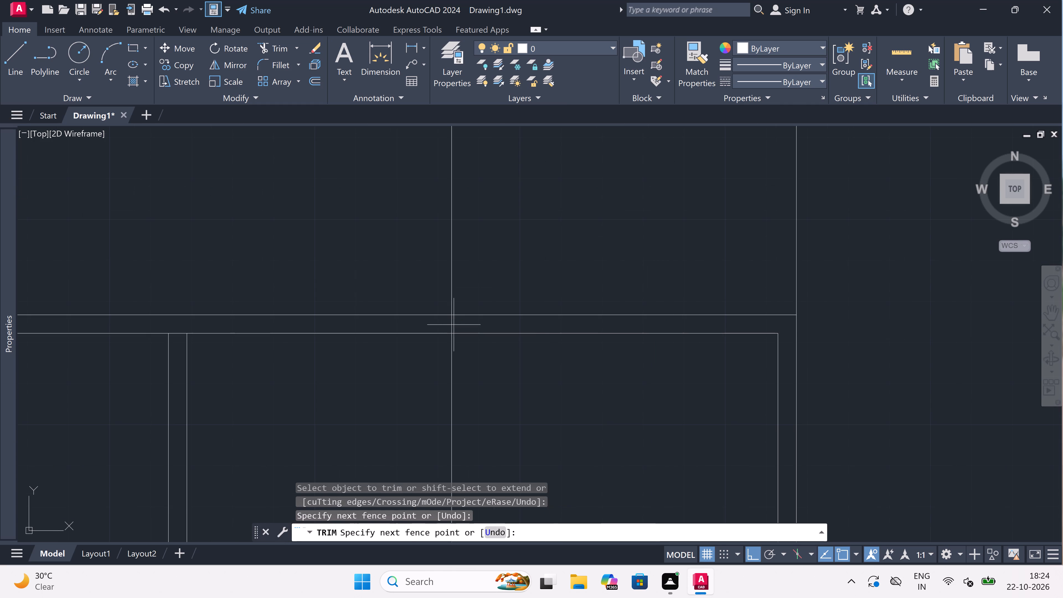
click(450, 325)
scroll(433, 353, down, 3)
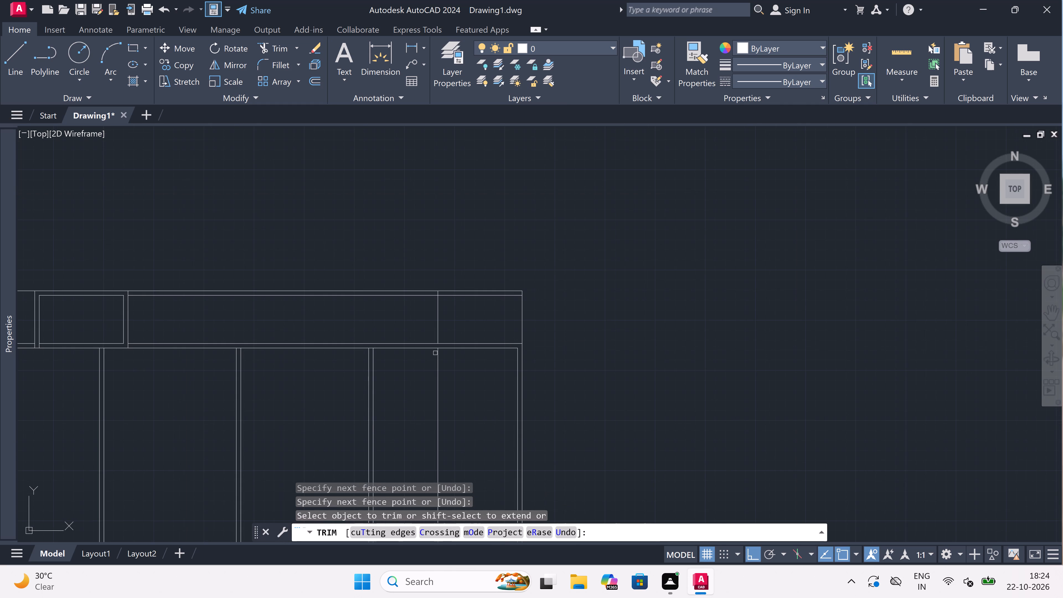
drag(414, 370, 425, 372)
click(466, 377)
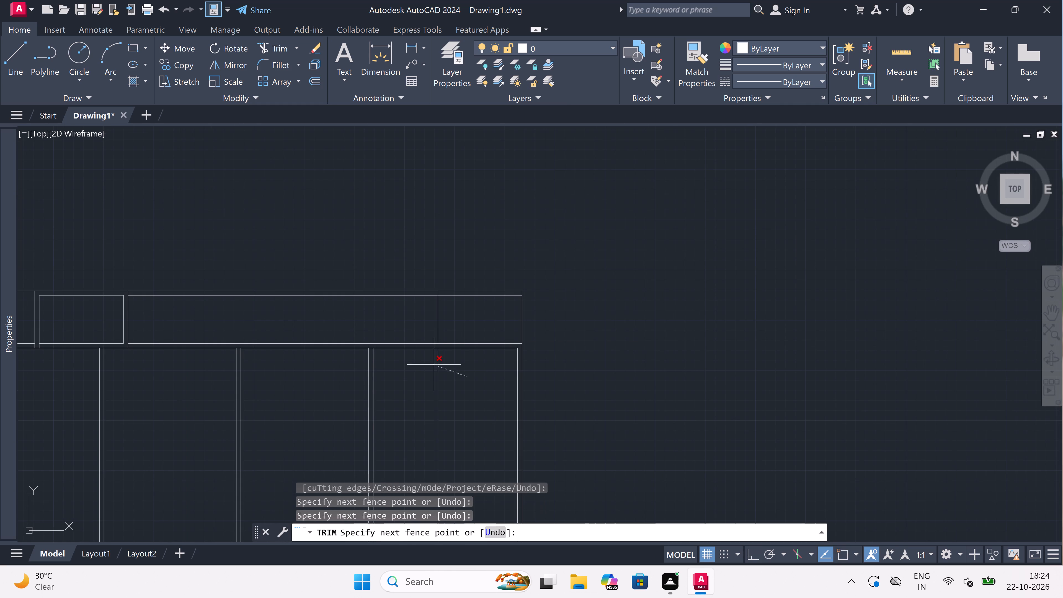
click(434, 365)
Trim the top wall's inner line between the new vertical line and the end wall's outer line.
scroll(442, 364, down, 3)
scroll(408, 348, up, 1)
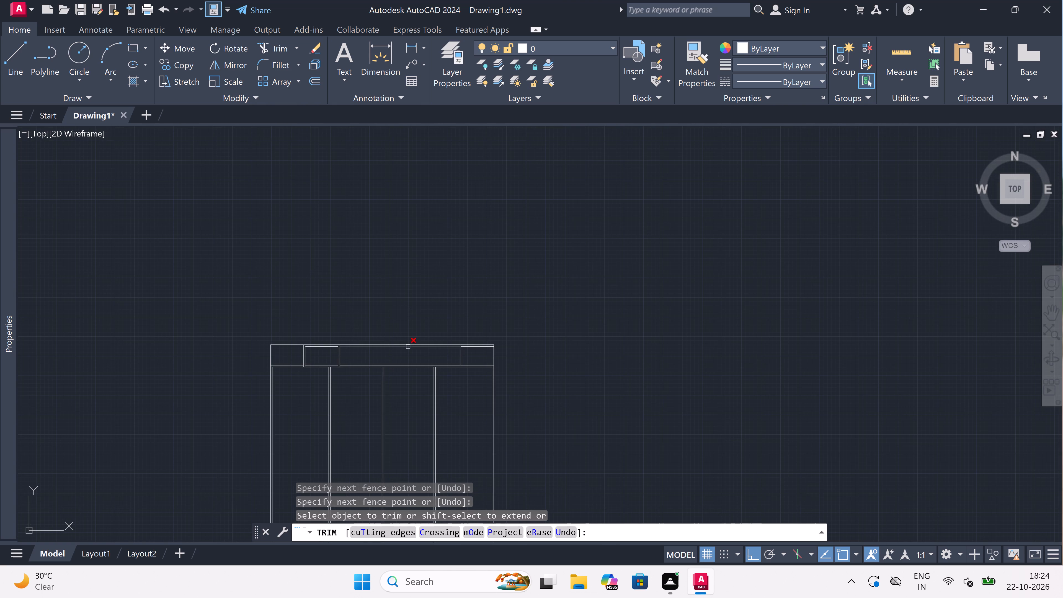
scroll(408, 344, up, 2)
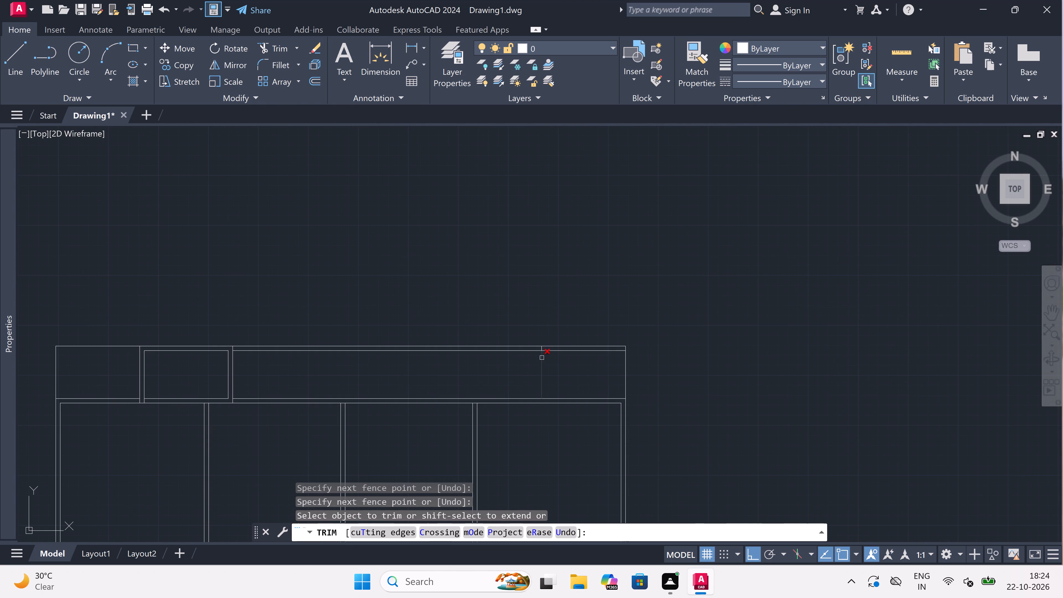
scroll(540, 348, up, 2)
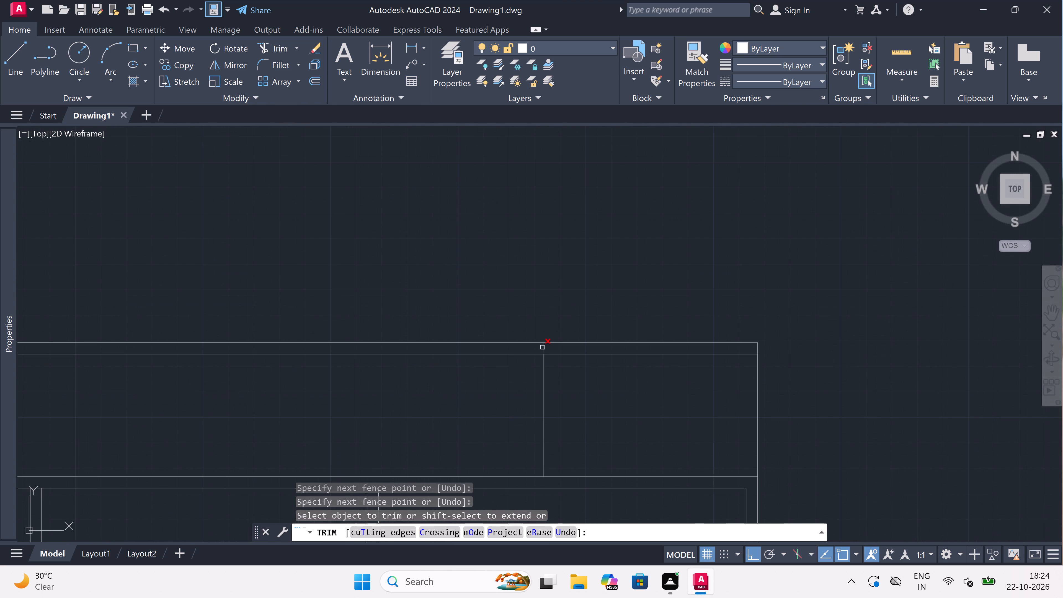
click(561, 355)
scroll(561, 355, down, 2)
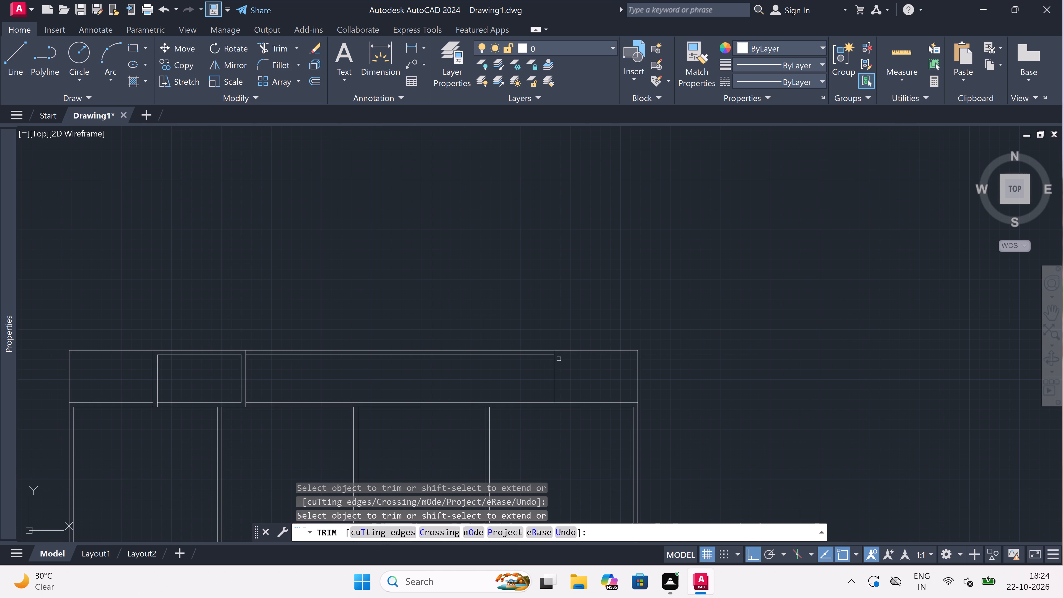
key(Escape)
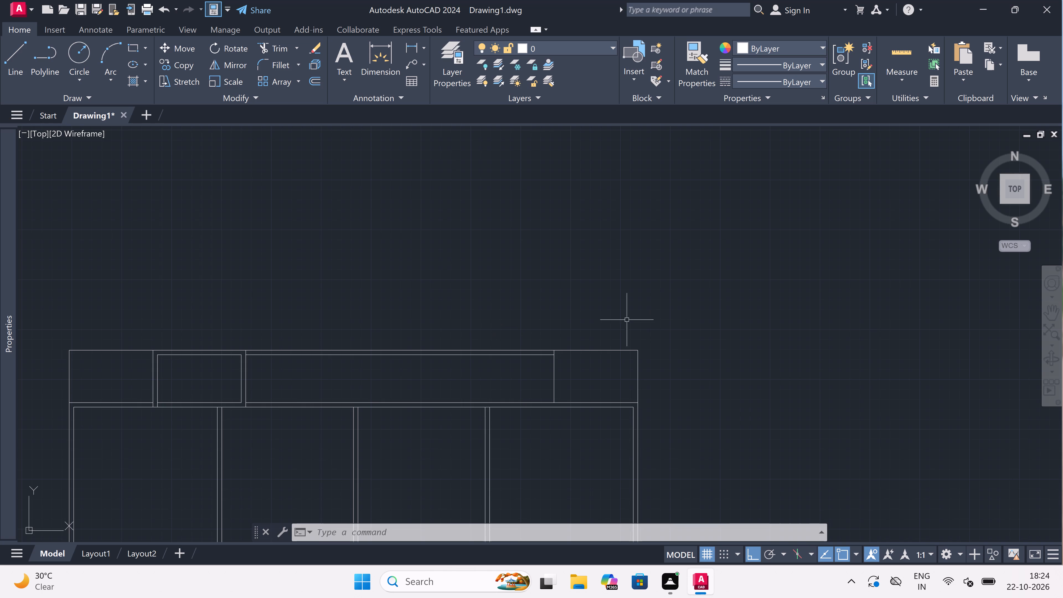
Offset the new vertical line in the top strip 4.5" to the left to form a wall.
key(o)
key(space)
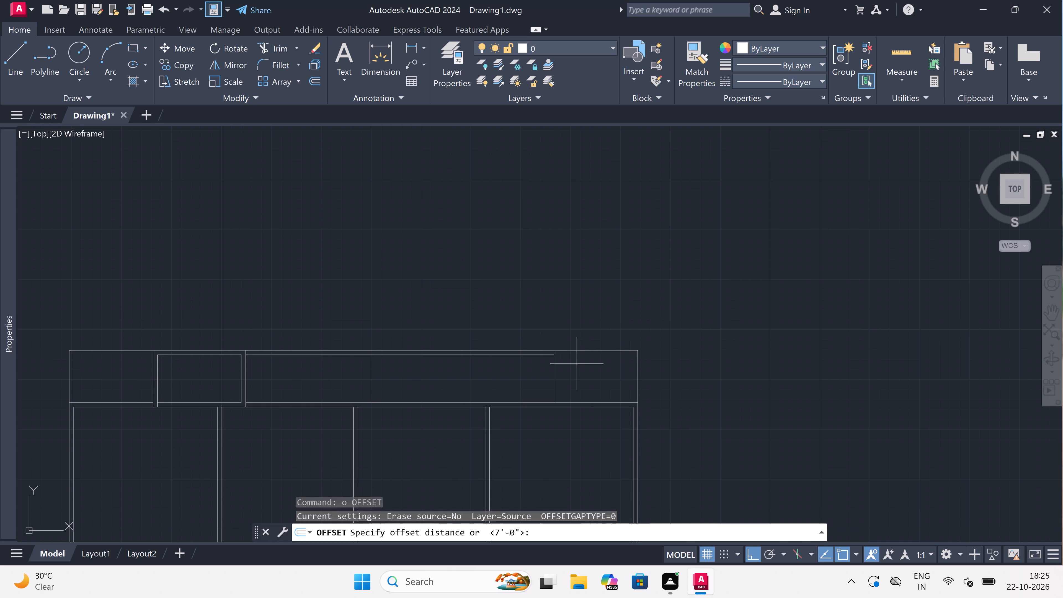
scroll(523, 357, up, 1)
scroll(556, 372, up, 1)
click(577, 382)
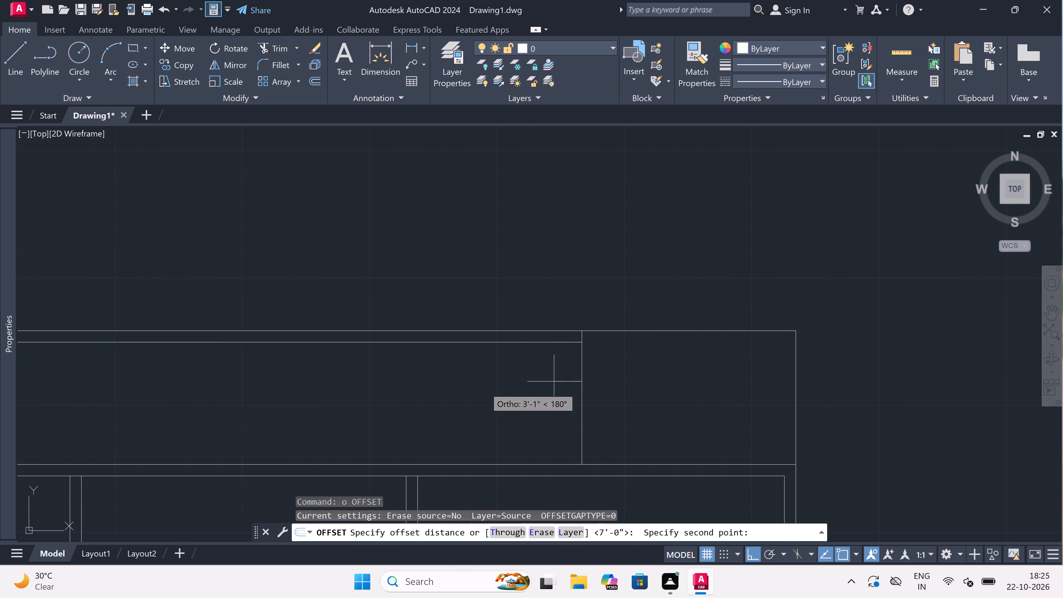
key(4)
text(.5)
key(shift+quotedbl)
key(space)
drag(583, 379, 566, 378)
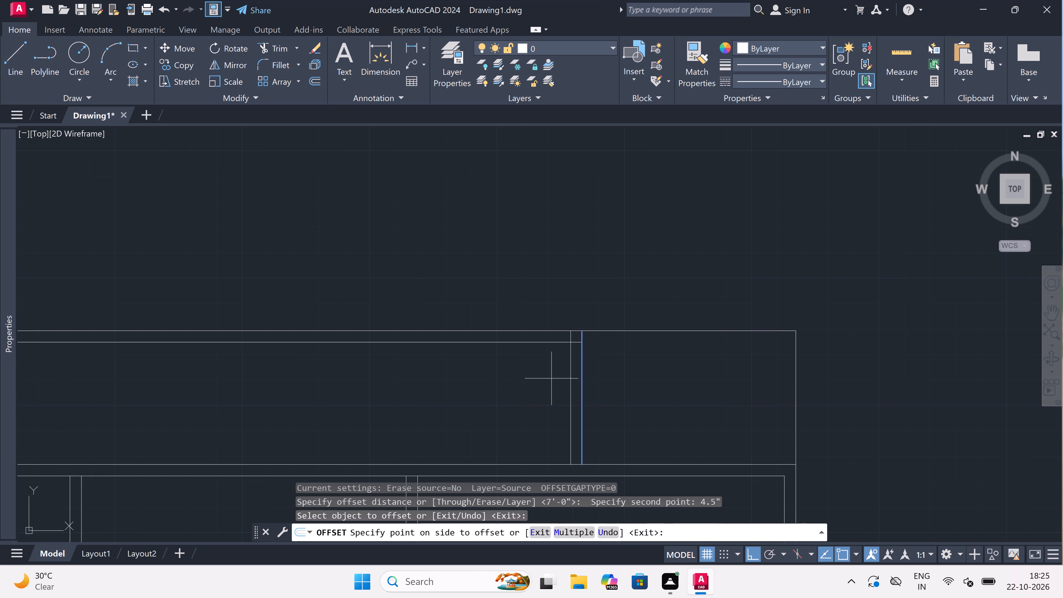
click(551, 378)
key(Escape)
Offset the left line of the new top-strip wall 7' to the left to bound the next space.
key(space)
click(569, 382)
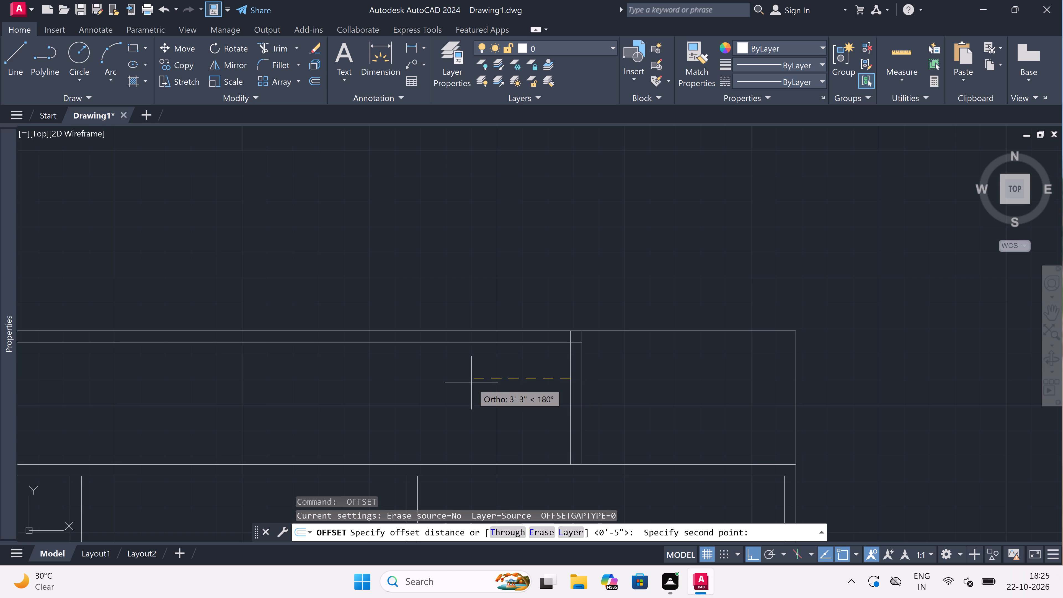
text(7')
key(space)
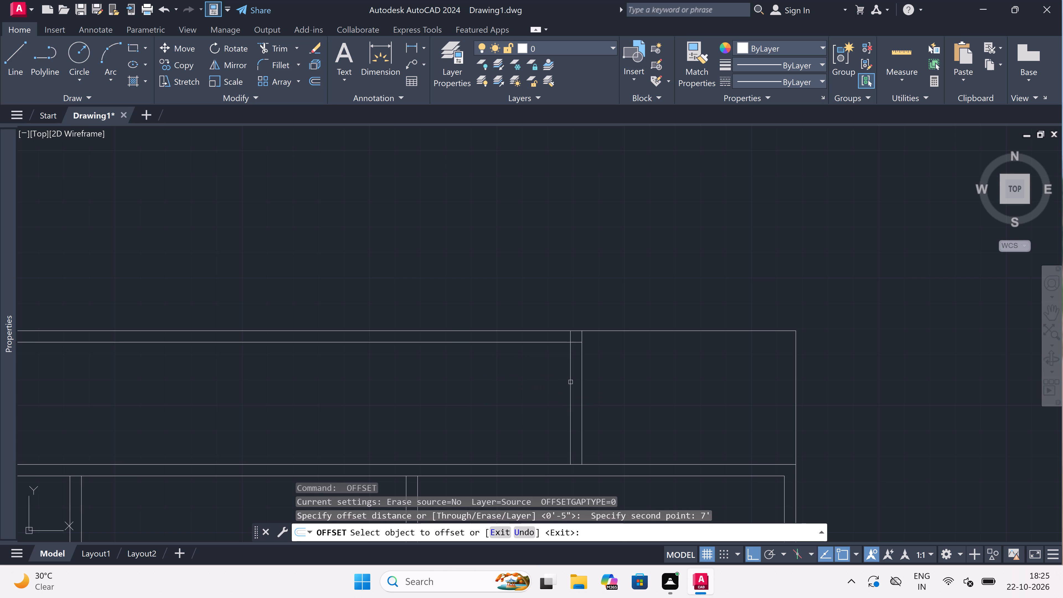
drag(571, 382, 508, 378)
click(444, 377)
scroll(592, 380, down, 3)
scroll(539, 379, up, 2)
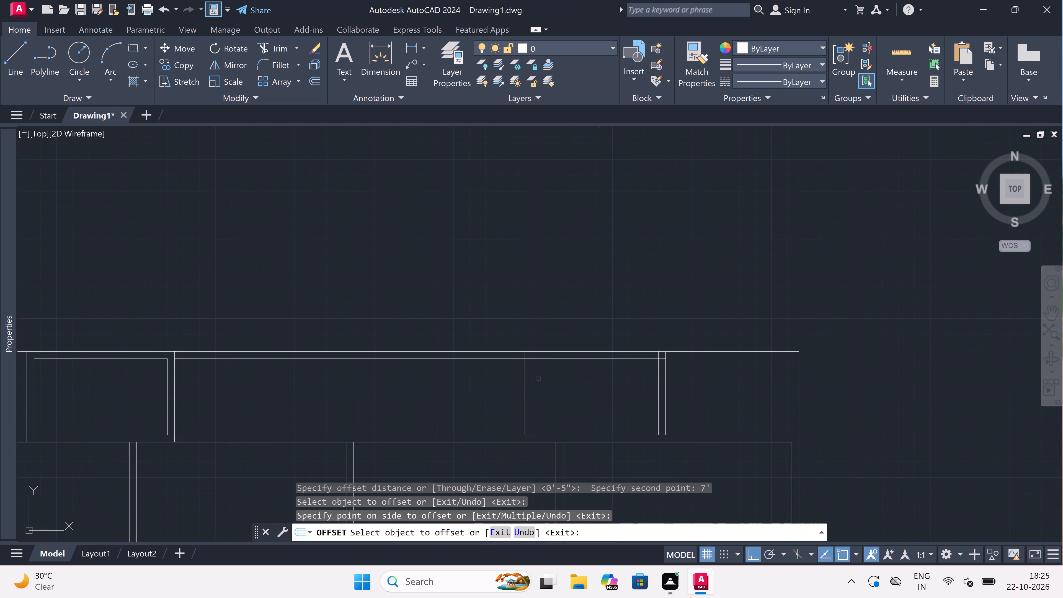
key(Escape)
Offset the line bounding the 7' space 4.5" to the left to form its second wall.
key(space)
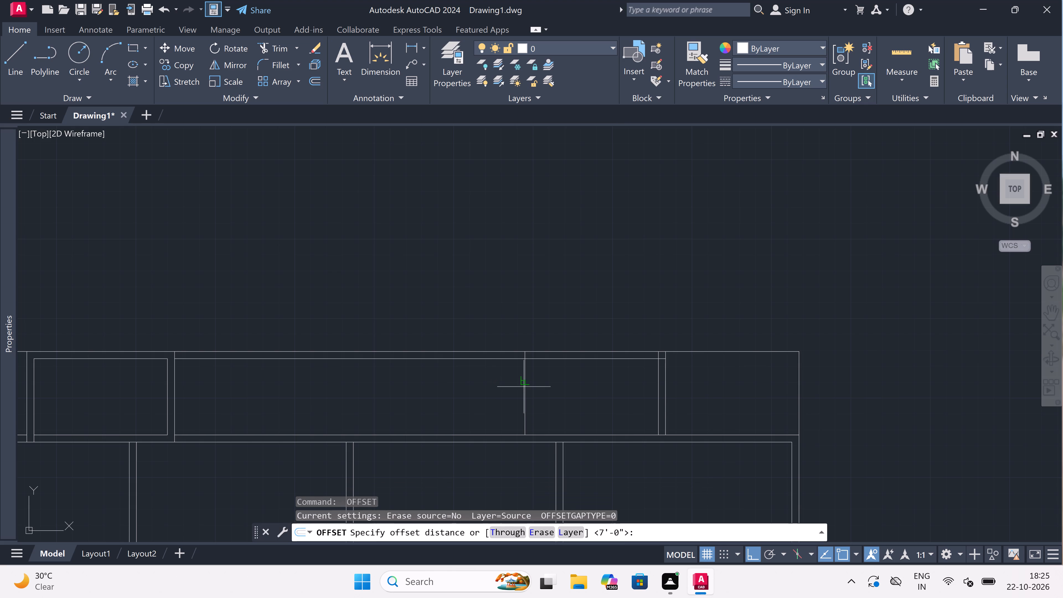
click(524, 387)
key(4)
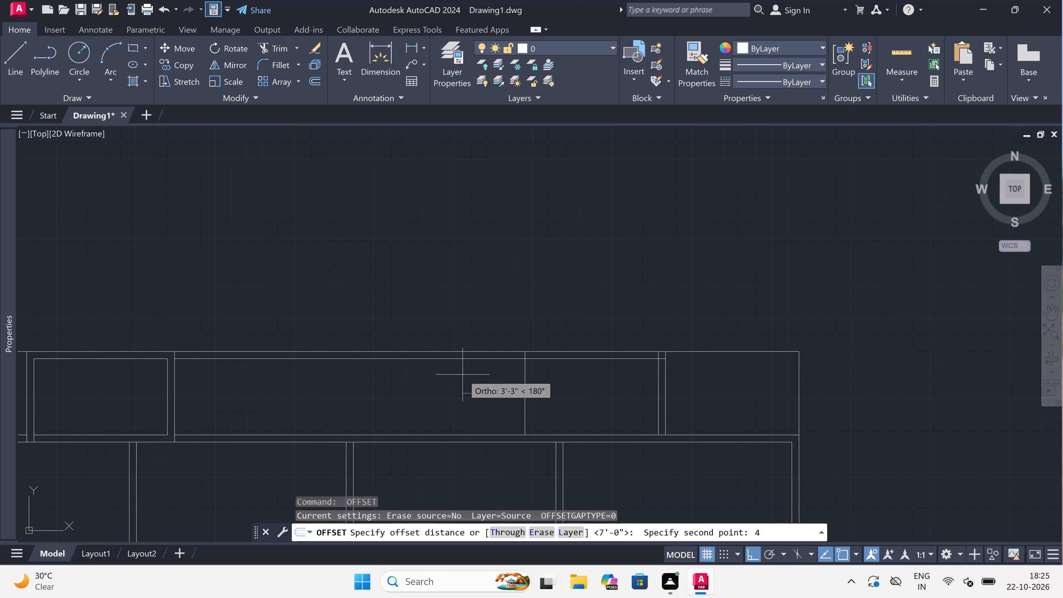
text(.5)
text(")
key(space)
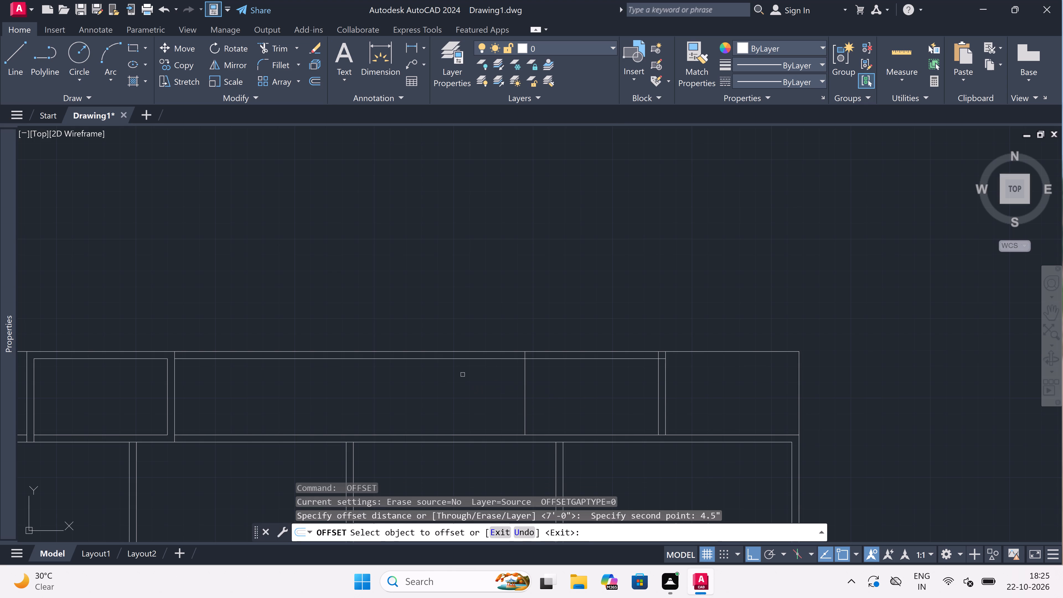
drag(524, 377, 504, 374)
click(486, 374)
key(Escape)
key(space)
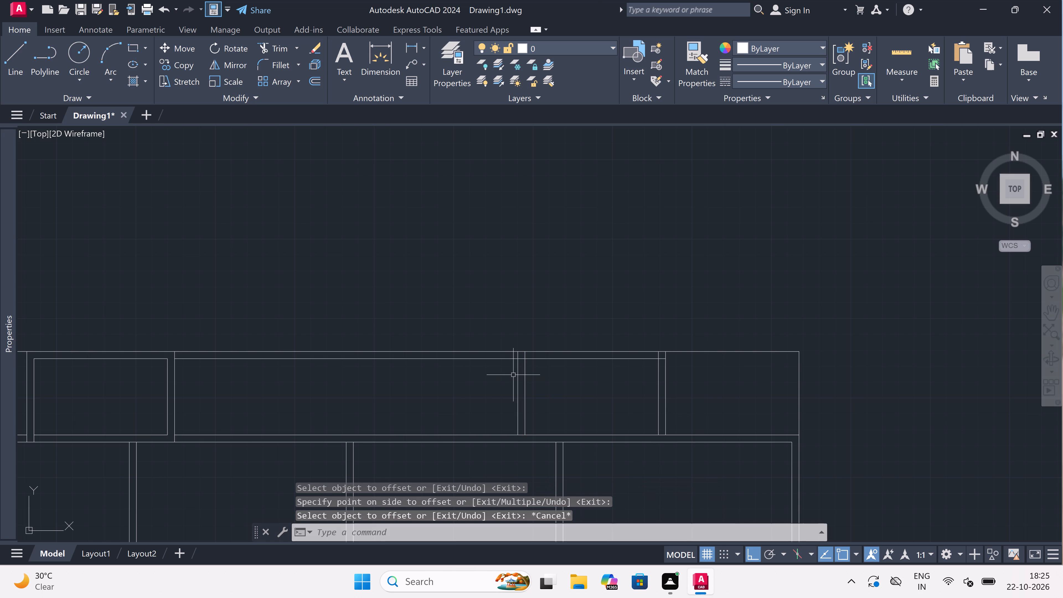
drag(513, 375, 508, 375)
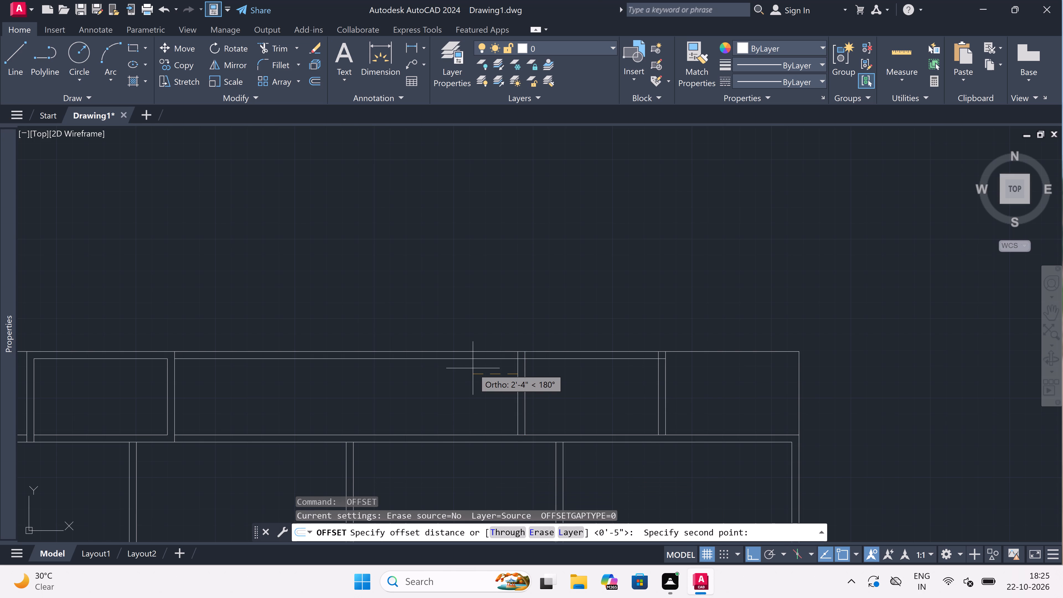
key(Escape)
Draw connected lines from the middle partition's right line up to the top wall, 6' to the right, and down to the strip's lower wall.
text(l)
key(space)
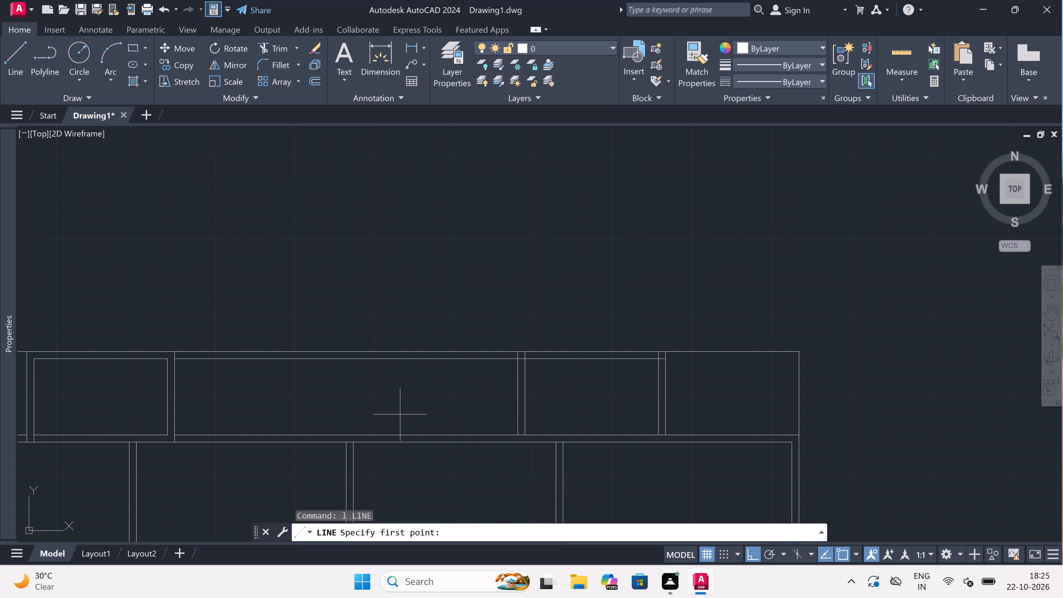
scroll(359, 432, up, 2)
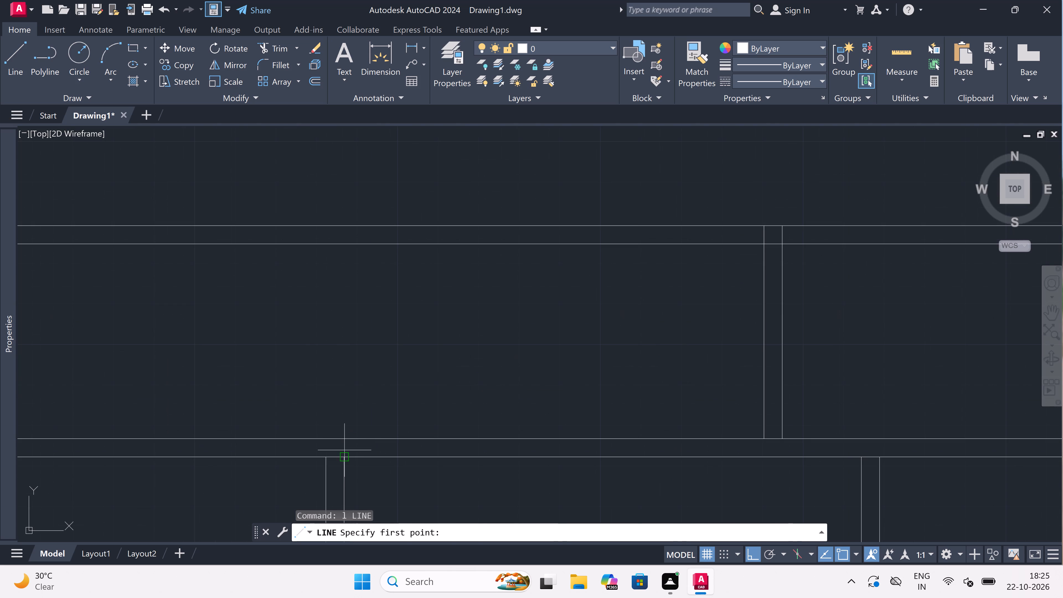
drag(344, 453, 344, 432)
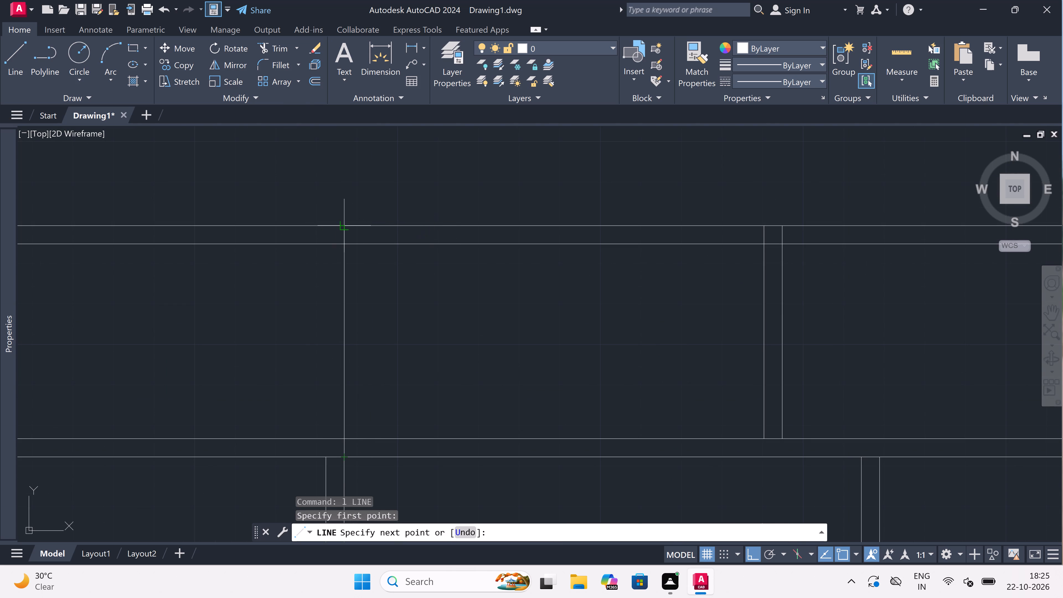
click(345, 228)
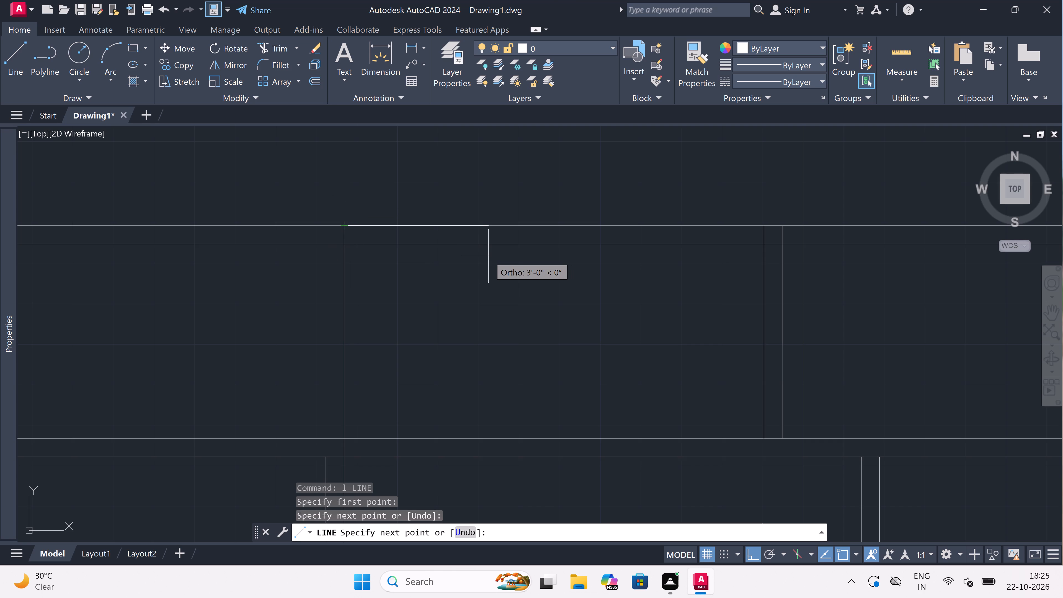
key(6)
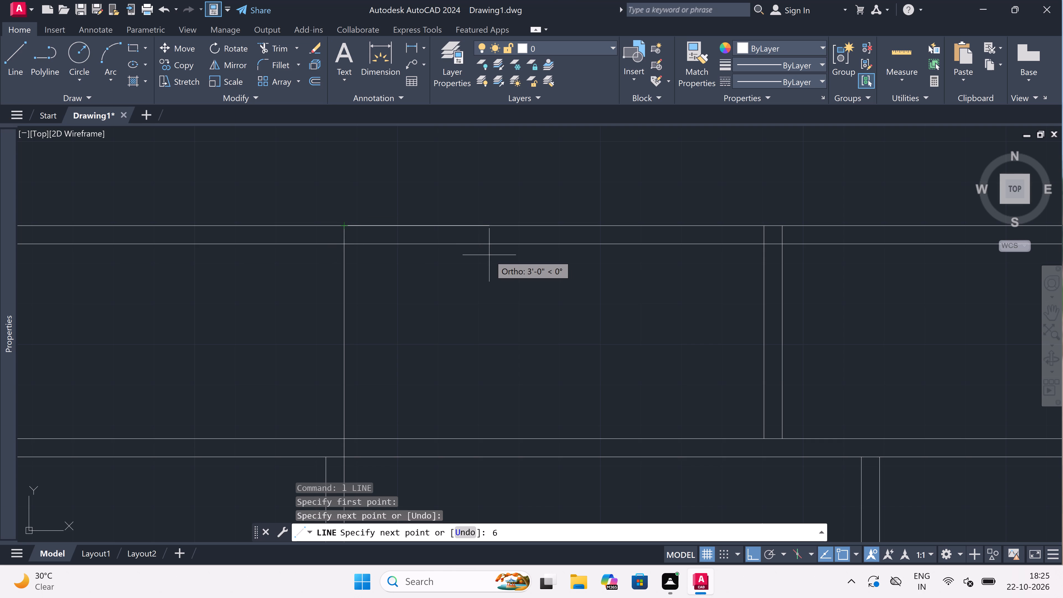
key(apostrophe)
key(space)
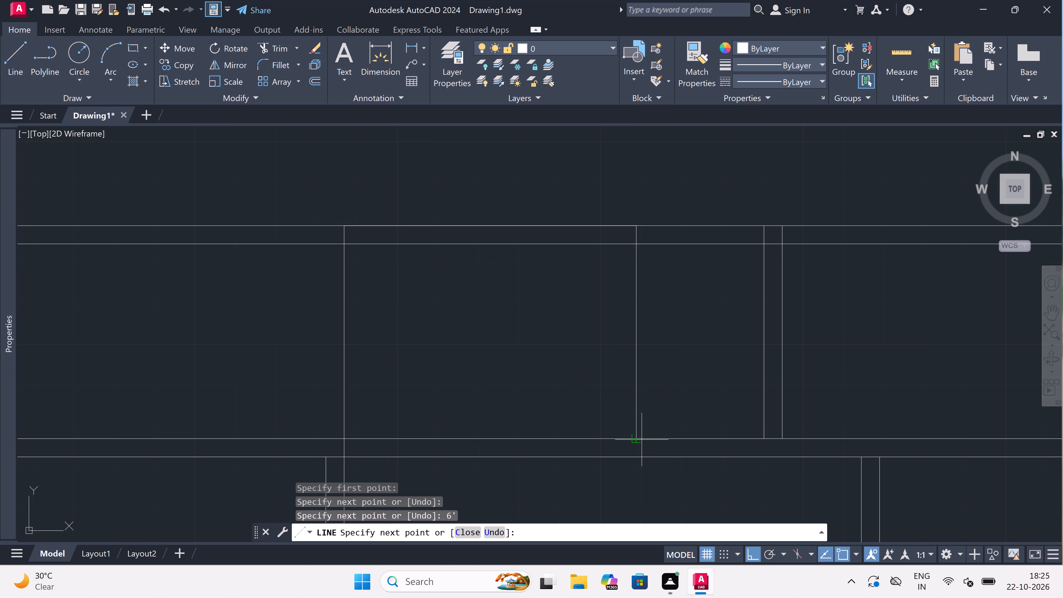
click(635, 435)
key(Escape)
scroll(464, 312, down, 1)
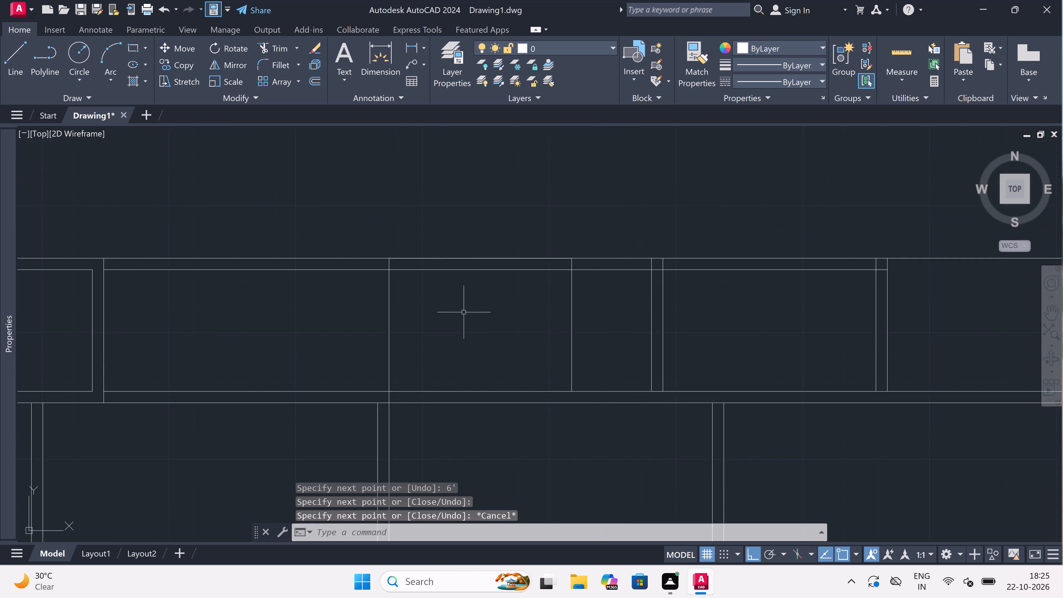
scroll(464, 312, down, 2)
scroll(418, 292, up, 1)
Draw connected lines from the middle partition's left line up to the top wall, 6' to the left, and down to the strip's lower wall.
key(space)
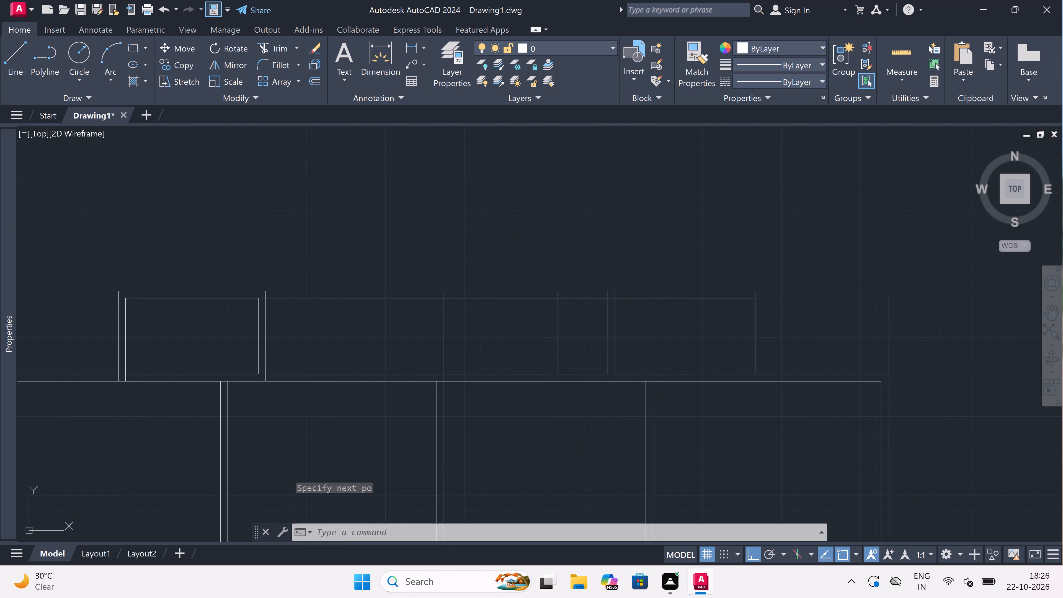
drag(437, 379, 437, 361)
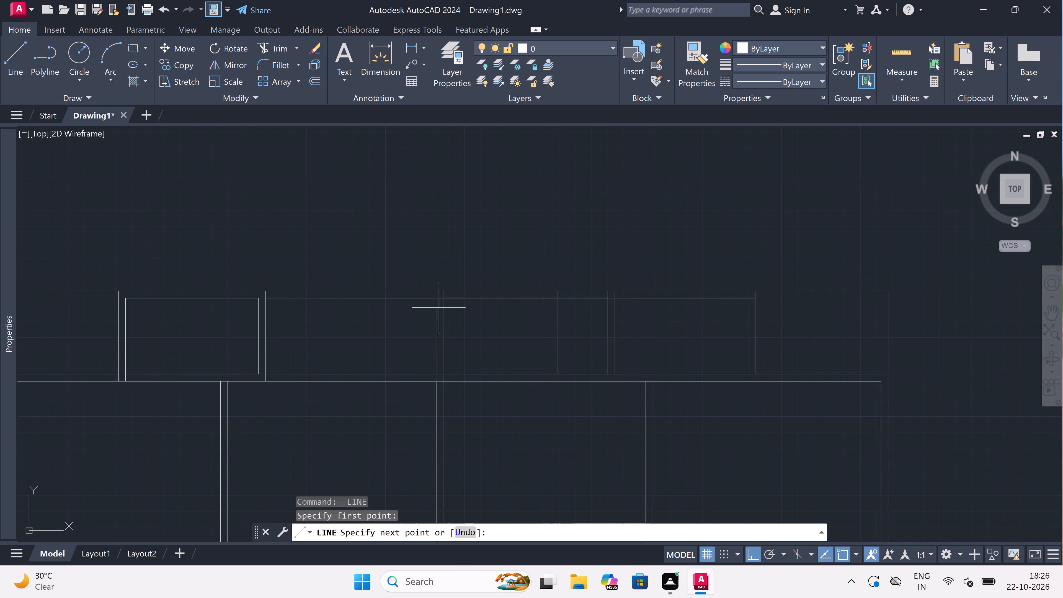
click(441, 293)
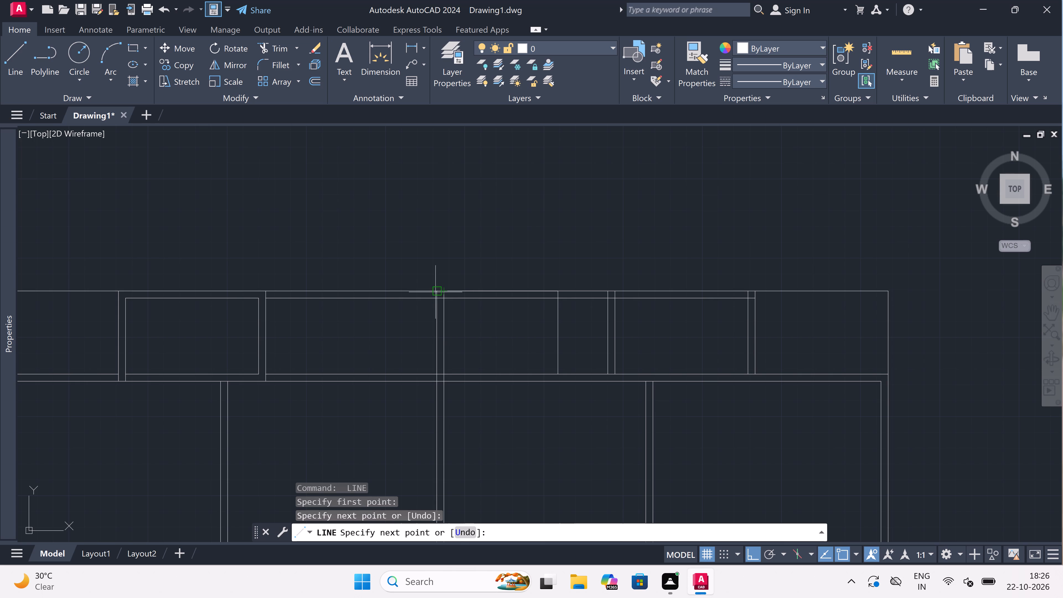
key(6)
key(apostrophe)
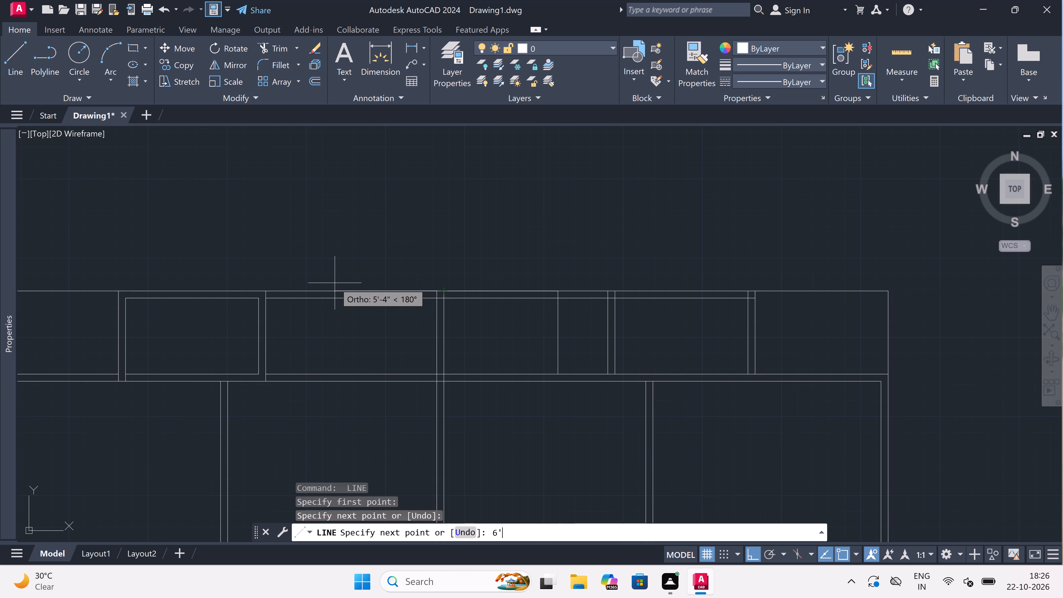
key(space)
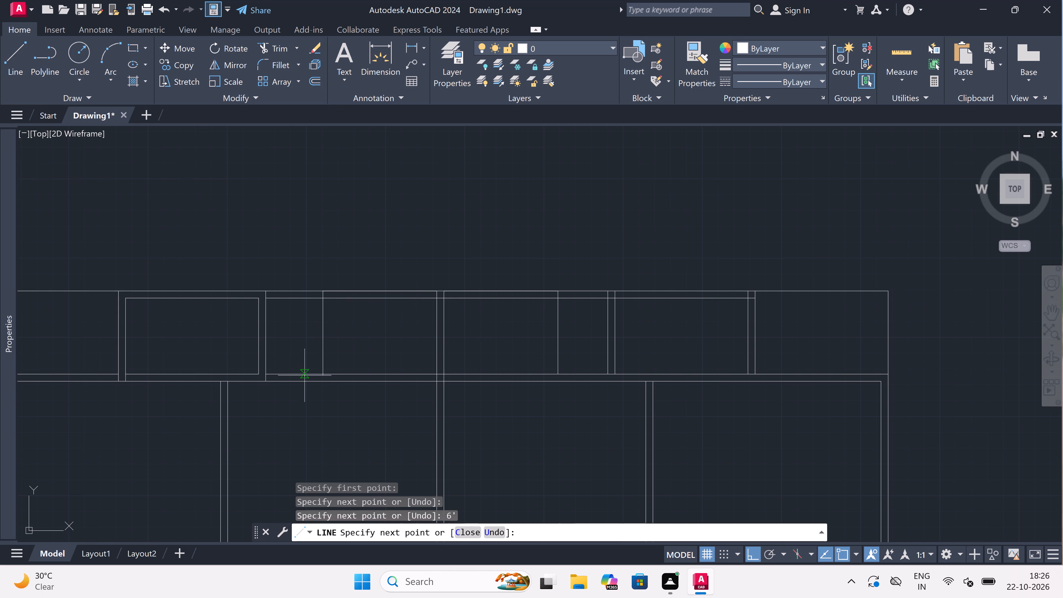
scroll(321, 383, up, 2)
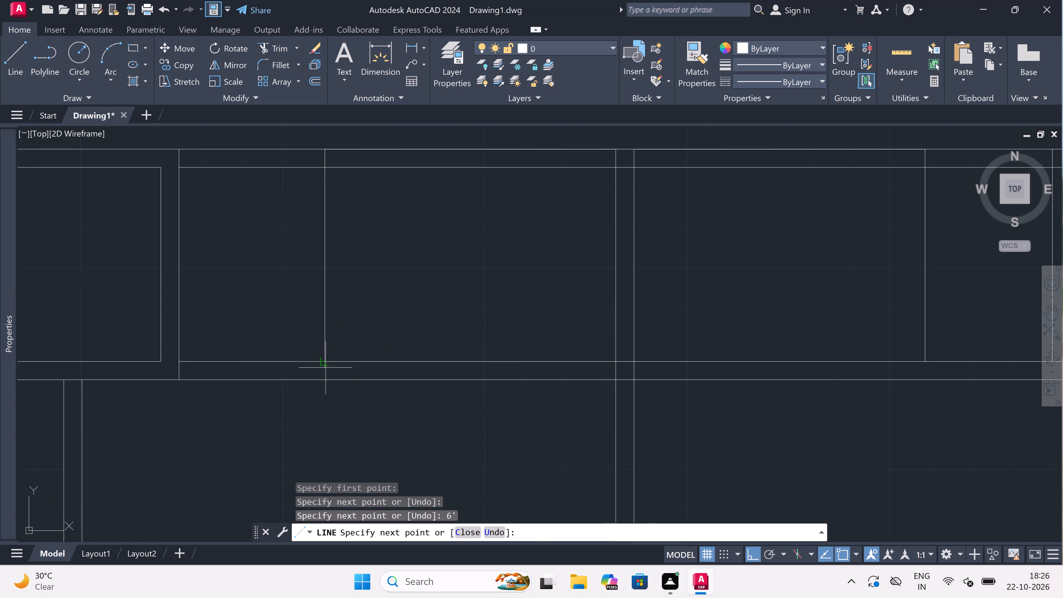
click(328, 360)
key(Escape)
scroll(552, 318, down, 2)
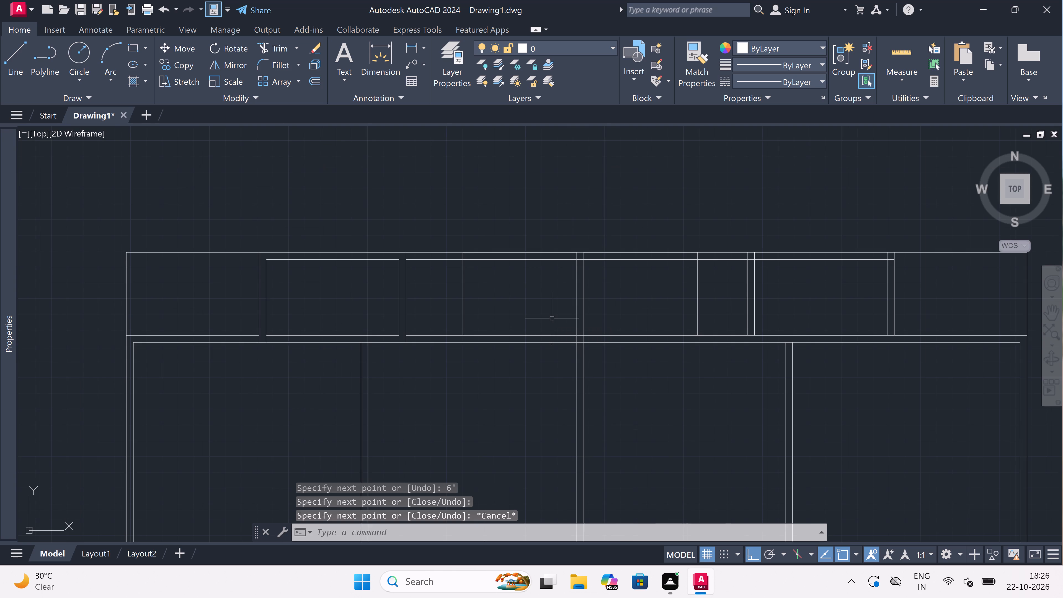
key(Escape)
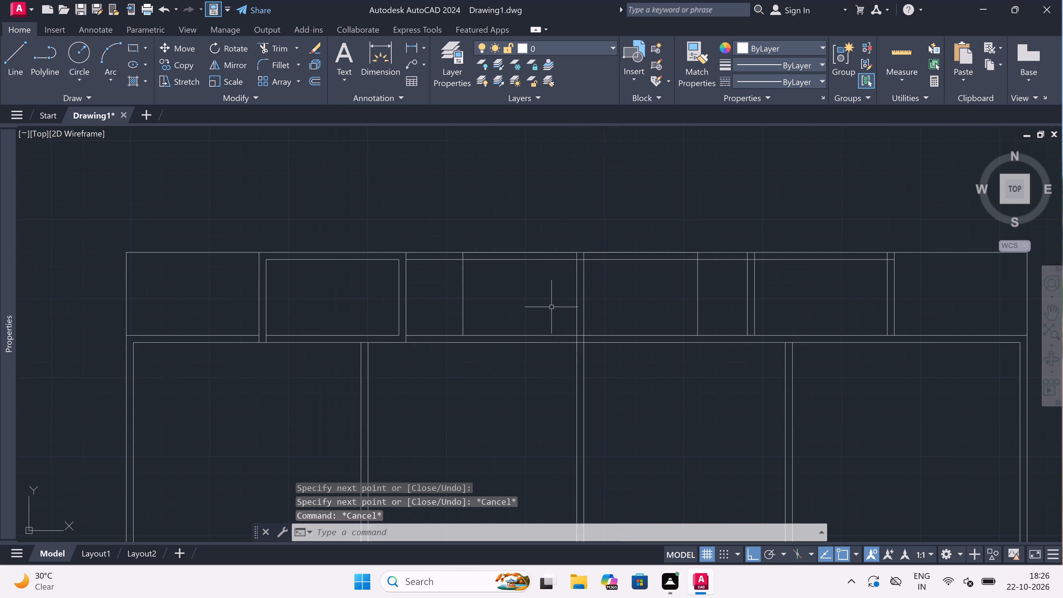
Trim the strip's lower wall lines open at the junctions with the two leftmost top-strip walls and the first room partition.
key(t)
text(r)
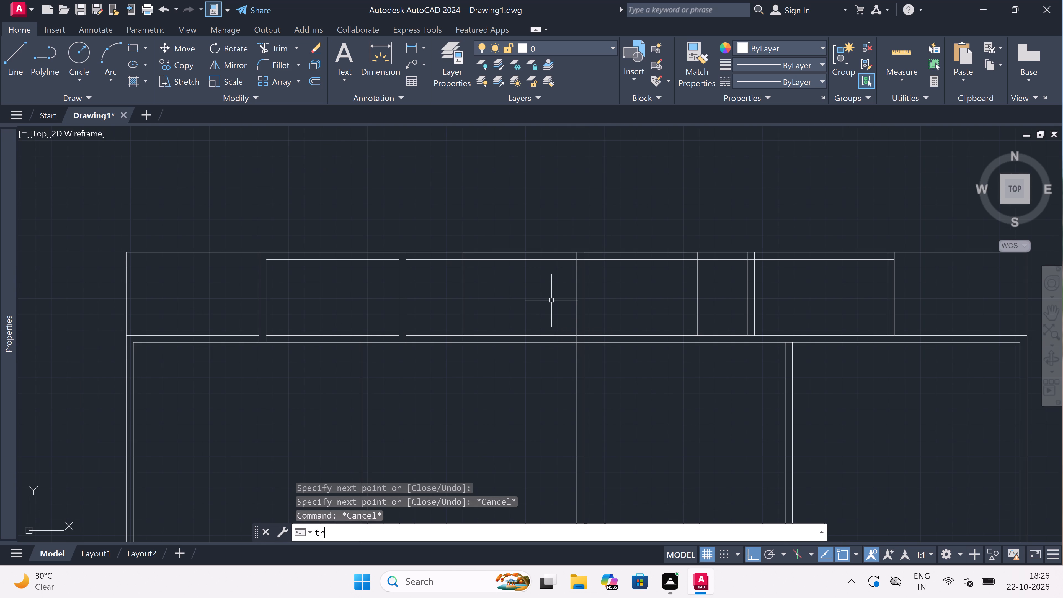
key(space)
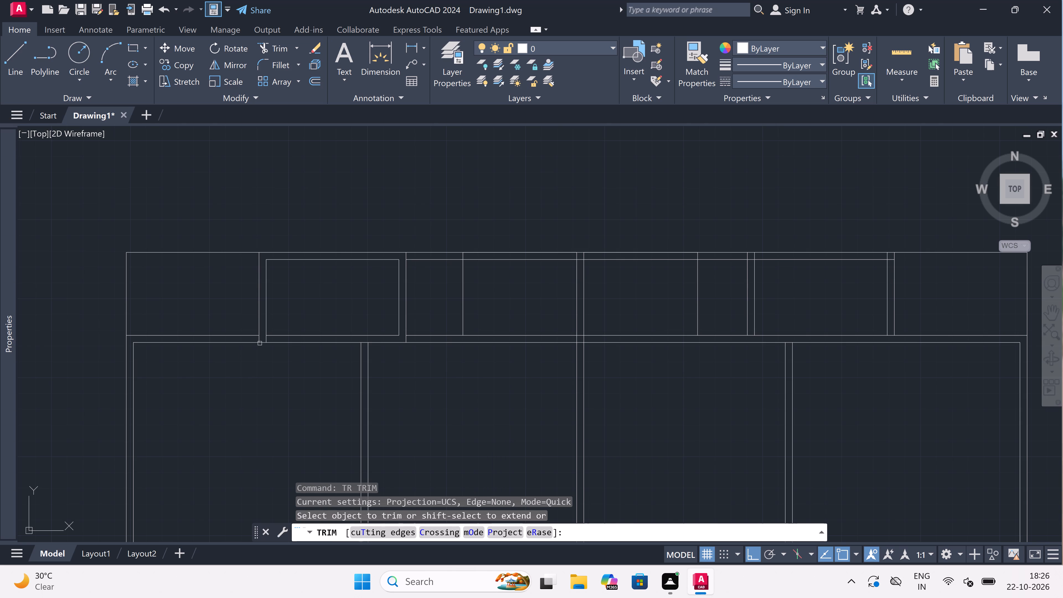
scroll(259, 340, up, 3)
click(241, 334)
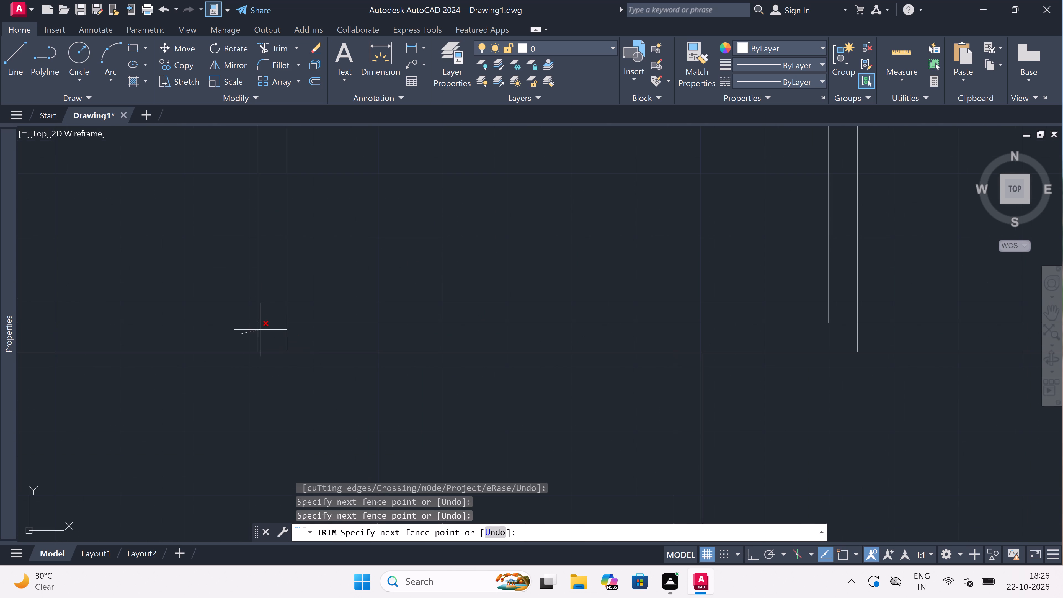
click(297, 339)
scroll(297, 338, down, 3)
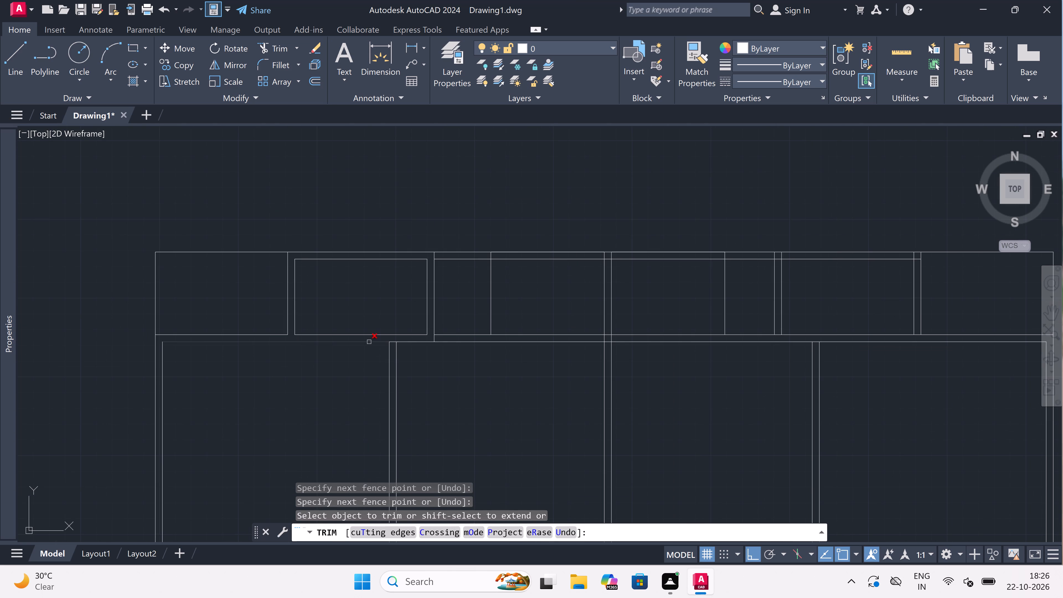
scroll(378, 341, up, 2)
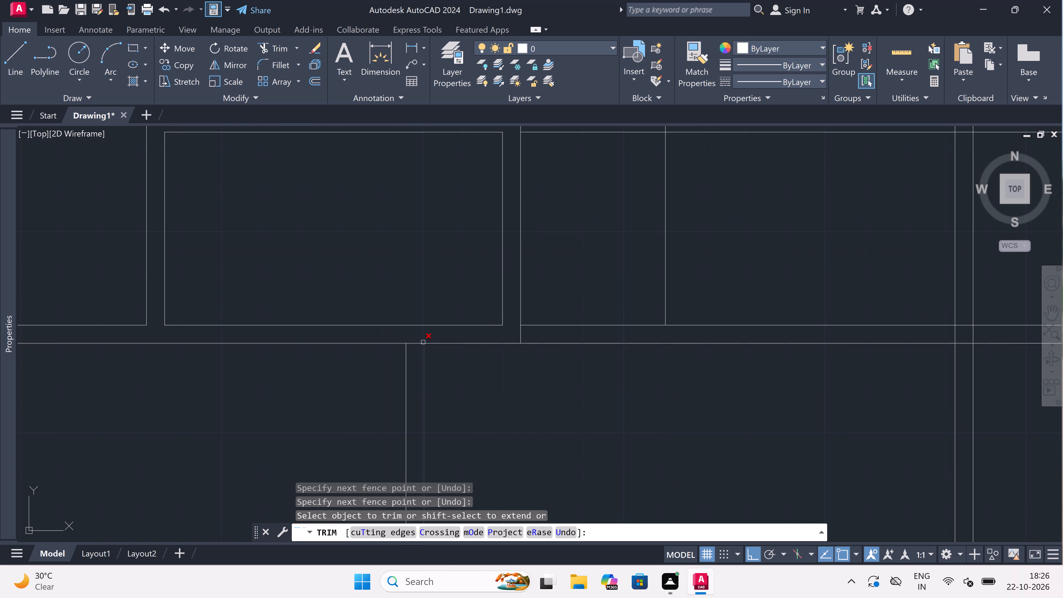
click(418, 343)
scroll(418, 343, down, 2)
scroll(455, 338, up, 1)
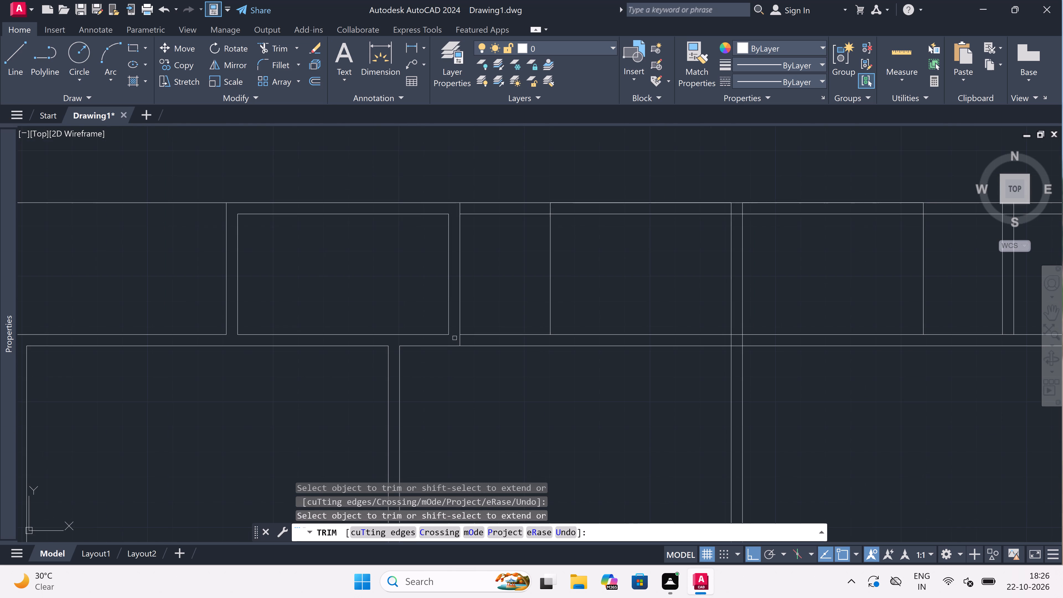
scroll(455, 337, up, 2)
click(455, 337)
click(490, 347)
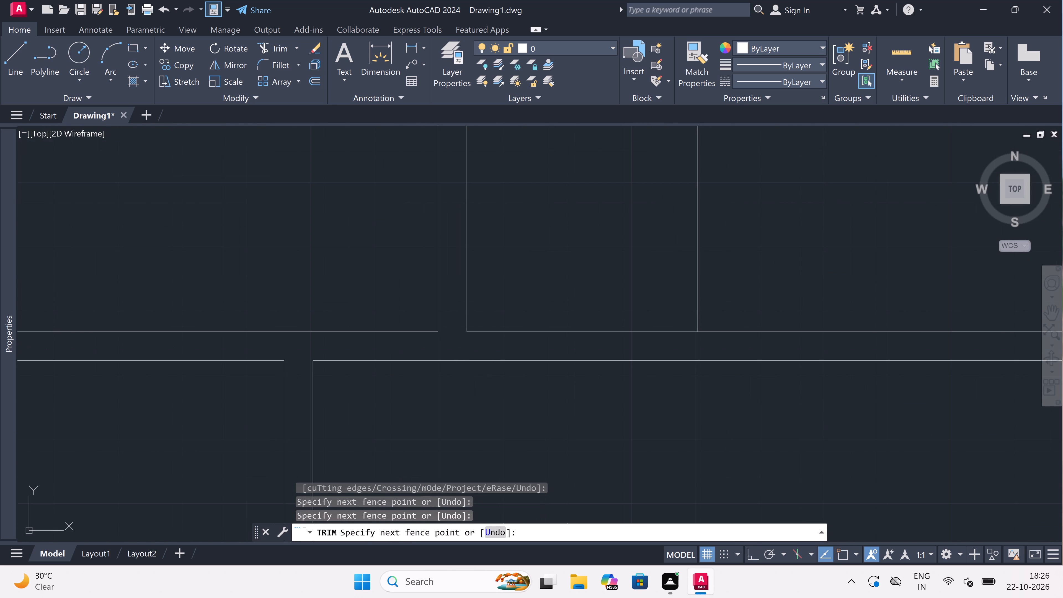
Trim both top wall lines in the two gaps between the 6' spaces and the neighbouring top-strip walls.
scroll(435, 344, down, 3)
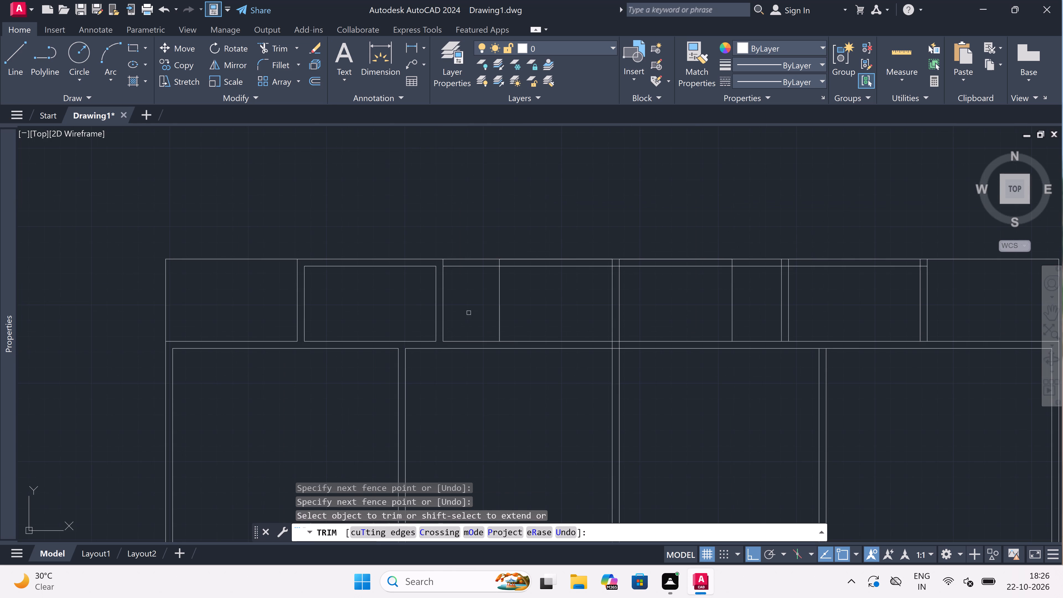
drag(483, 269, 483, 264)
click(487, 231)
click(763, 283)
click(768, 232)
Trim the middle top-strip wall's line ends and the top wall's inner line where the two walls meet.
scroll(623, 257, up, 3)
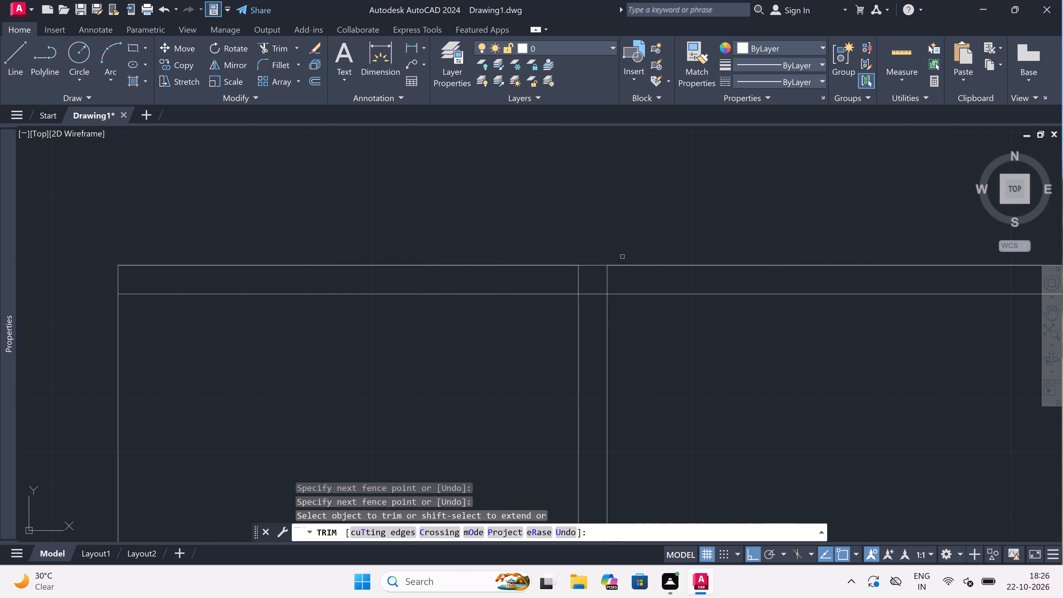
scroll(623, 275, up, 1)
drag(623, 275, 615, 275)
drag(472, 270, 487, 272)
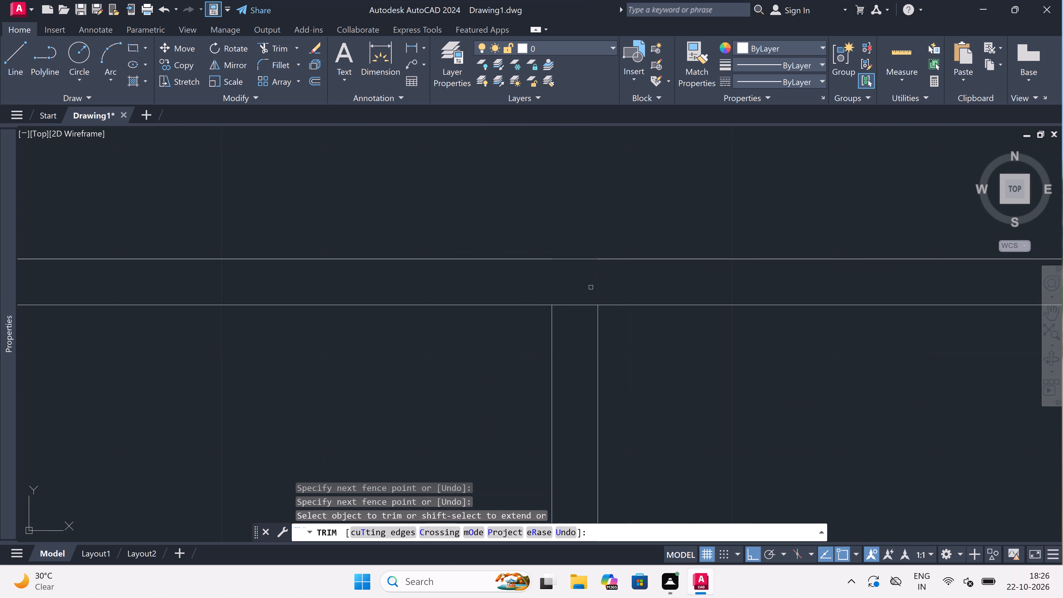
click(584, 283)
click(563, 340)
Trim the middle wall's two vertical lines between the two lines of the strip's lower wall.
scroll(590, 249, down, 5)
scroll(564, 339, down, 2)
scroll(561, 355, up, 3)
scroll(621, 386, up, 1)
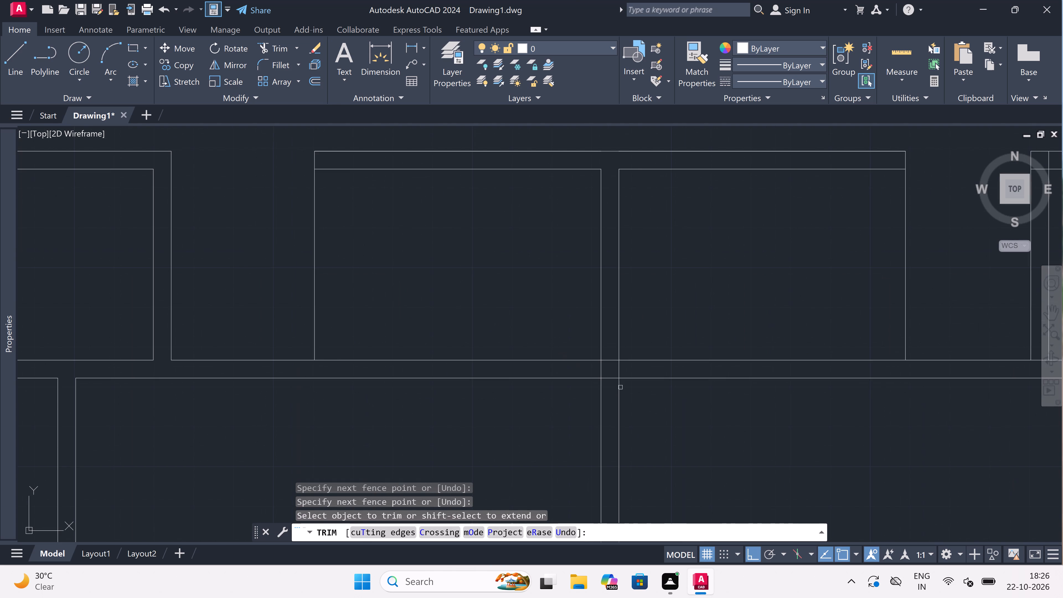
scroll(621, 368, up, 1)
click(628, 357)
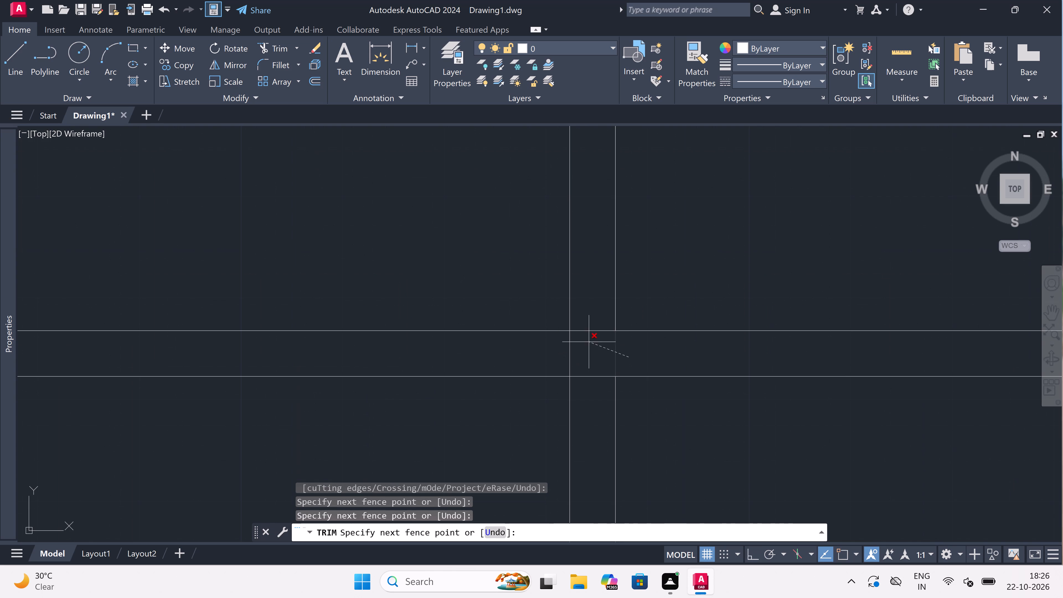
click(522, 345)
Trim both lines of the strip's lower wall between the middle wall's two lines to open the junction.
drag(576, 338, 581, 334)
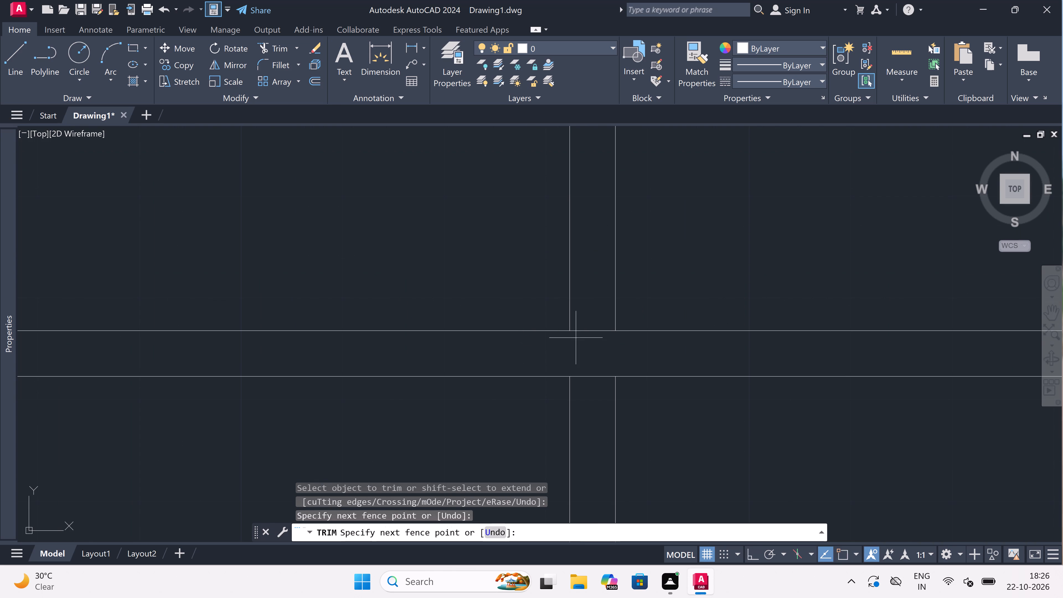
click(600, 307)
click(581, 356)
scroll(520, 261, down, 4)
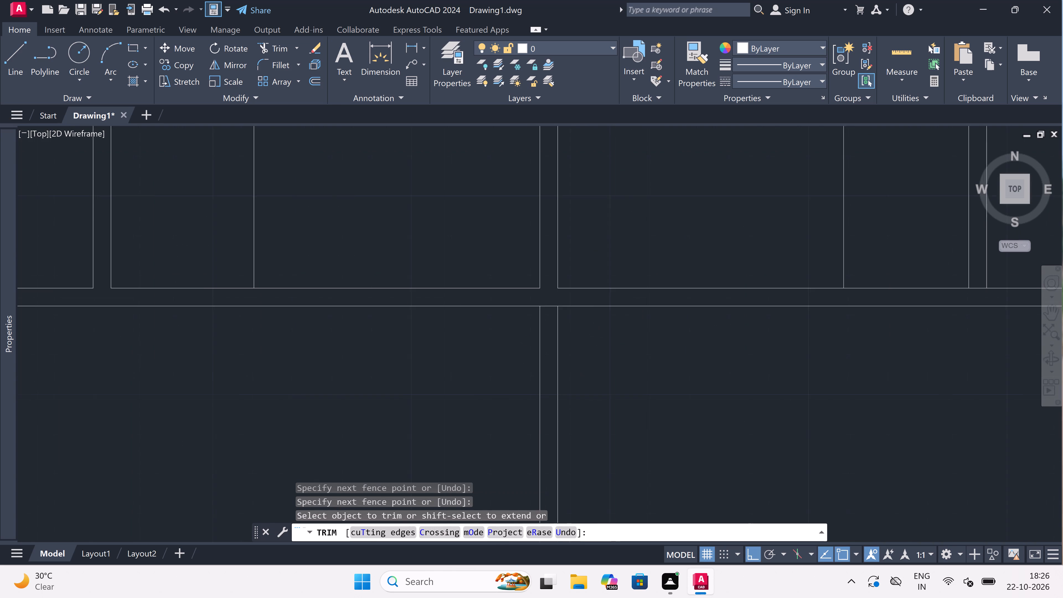
scroll(539, 293, up, 2)
click(538, 289)
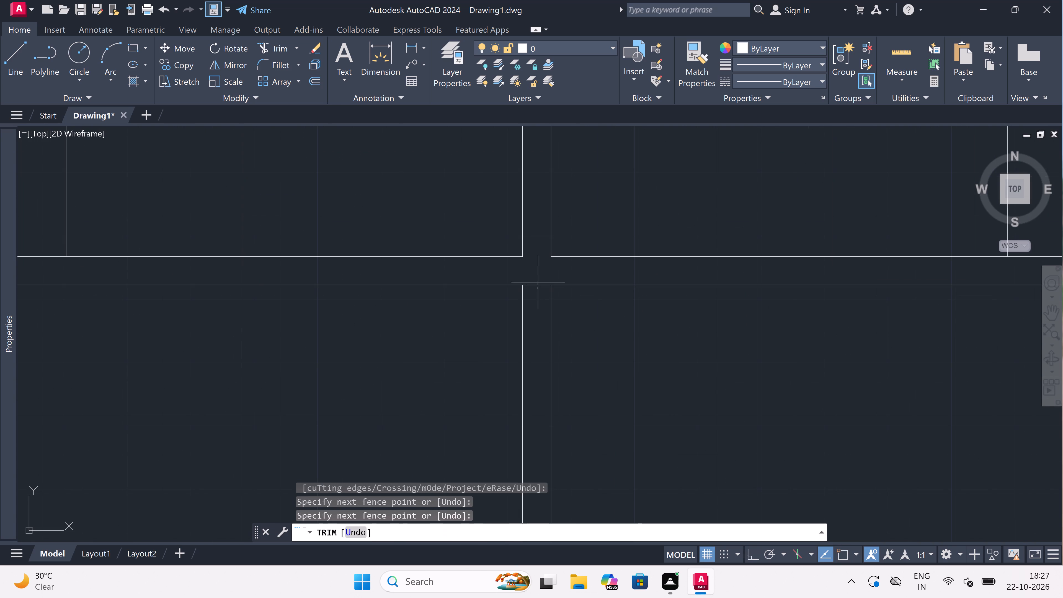
click(538, 278)
scroll(538, 278, down, 3)
scroll(442, 273, down, 3)
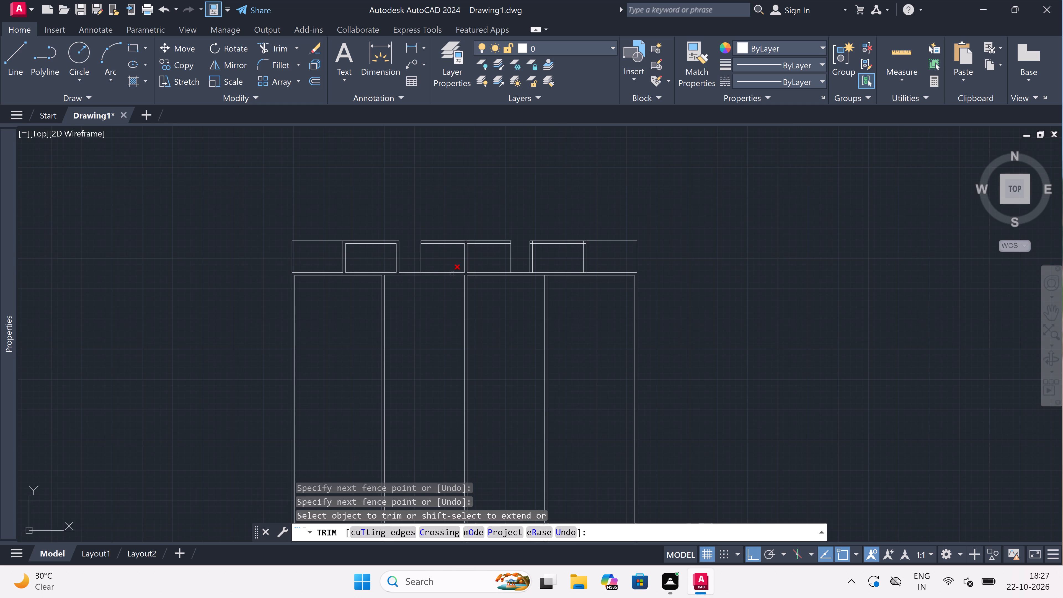
Trim the overlapping inner wall lines at the upper-left corner of the eastern enclosed top-strip space.
scroll(546, 232, up, 2)
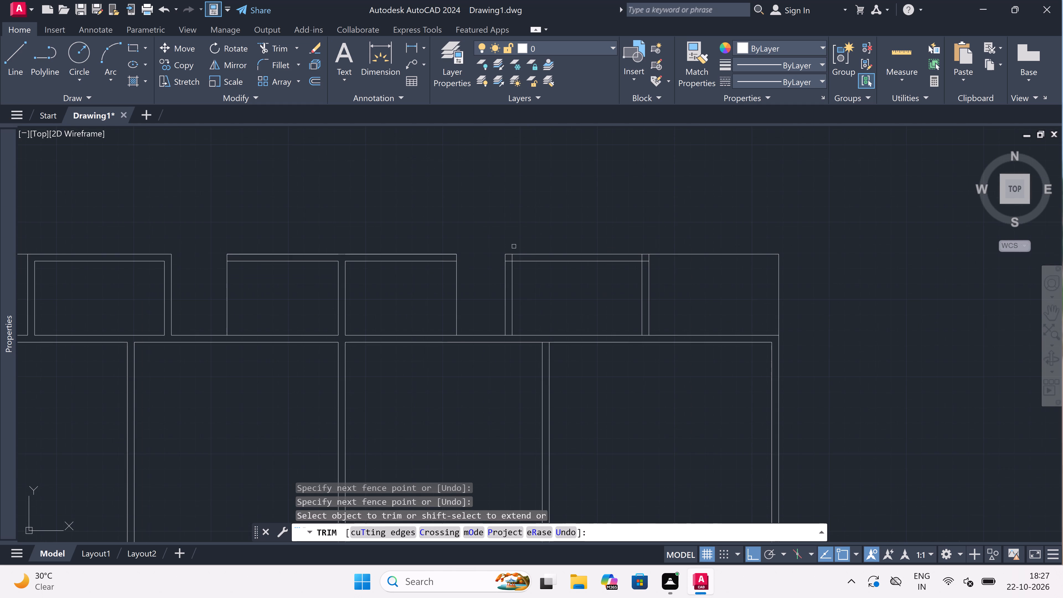
scroll(502, 255, up, 1)
scroll(522, 264, up, 3)
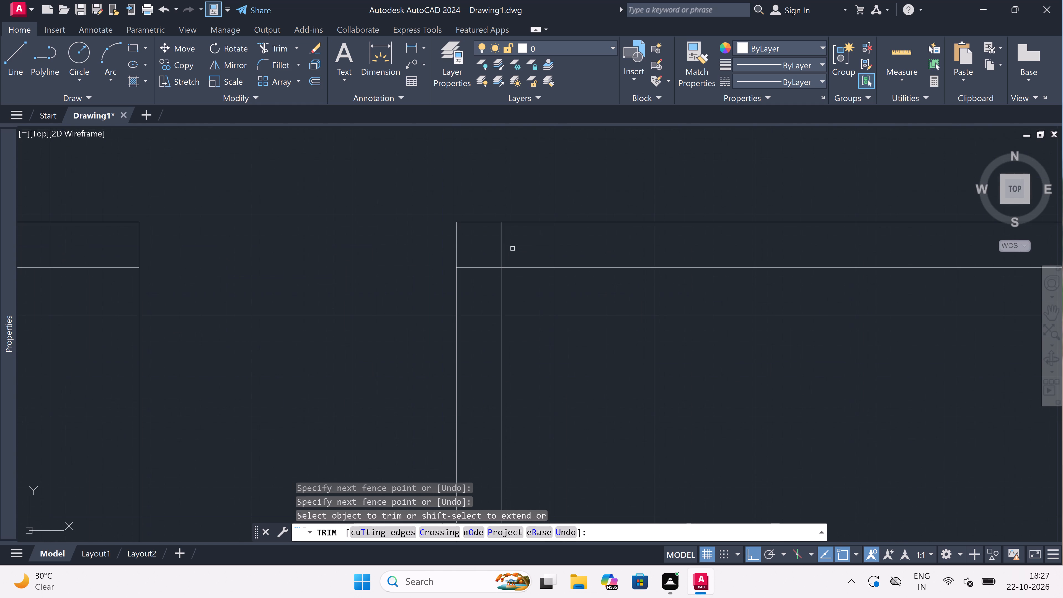
click(505, 242)
click(481, 241)
drag(481, 241, 481, 243)
click(466, 330)
click(486, 254)
scroll(486, 254, down, 4)
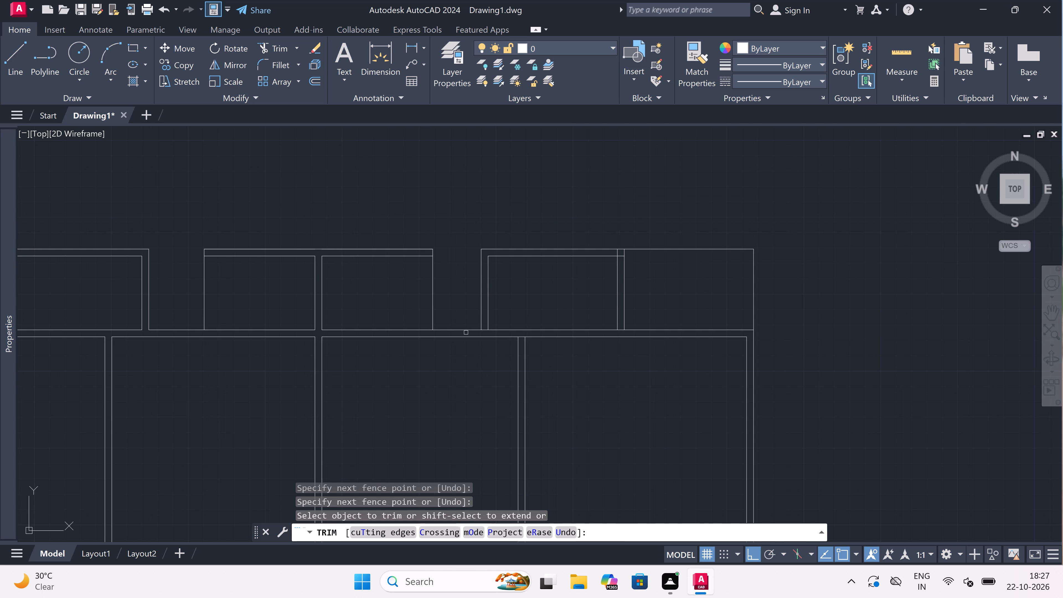
Trim the strip's lower wall lines where that space's west wall and the nearby room partition meet it, opening both junctions.
scroll(503, 328, up, 1)
scroll(480, 324, up, 2)
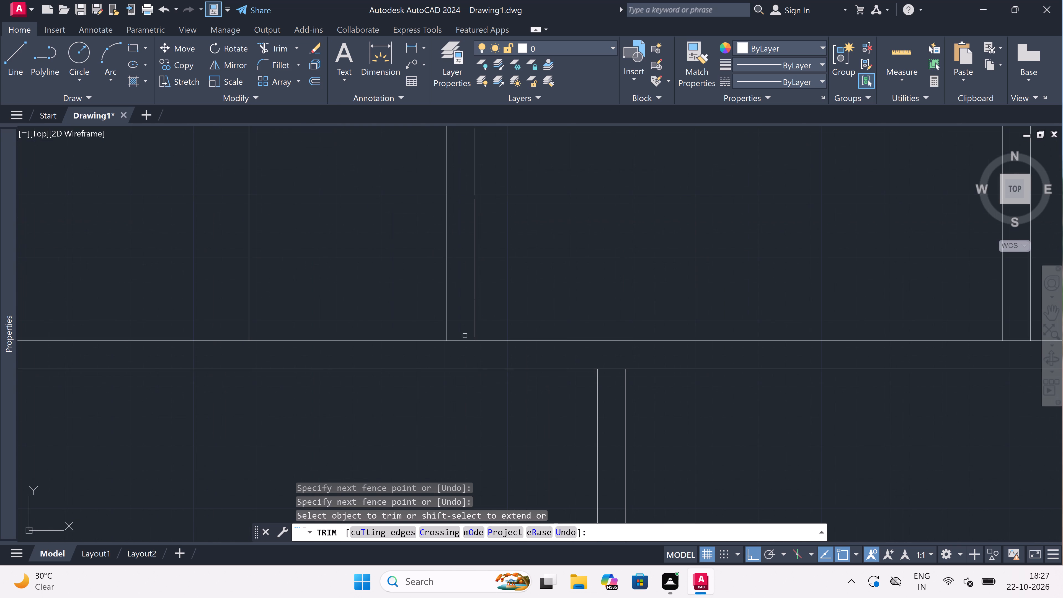
click(460, 342)
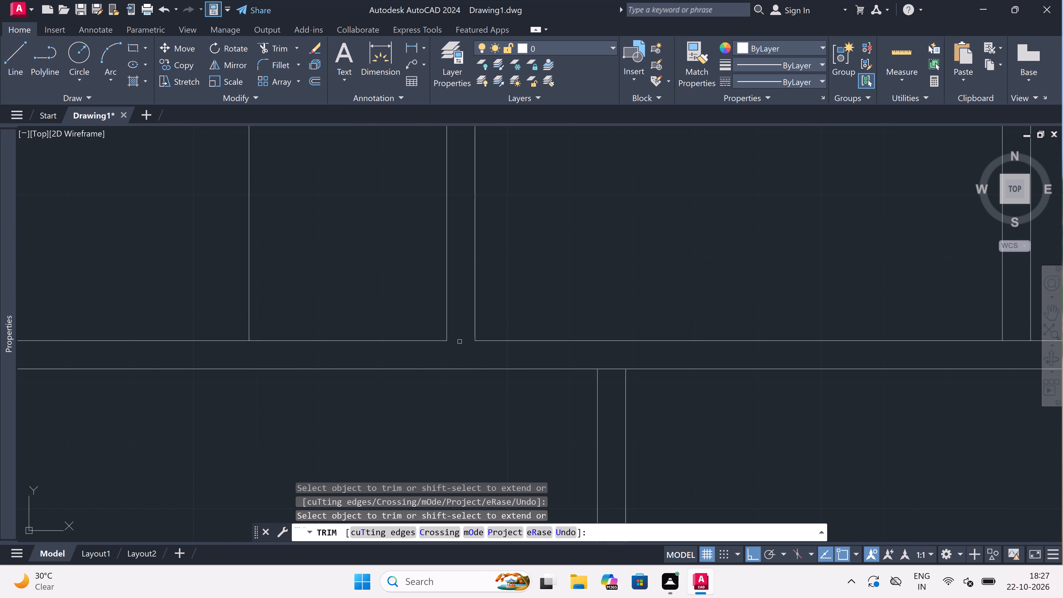
click(609, 369)
Trim the overlapping inner wall lines at the upper-right corner of the same eastern top-strip space.
scroll(457, 325, down, 3)
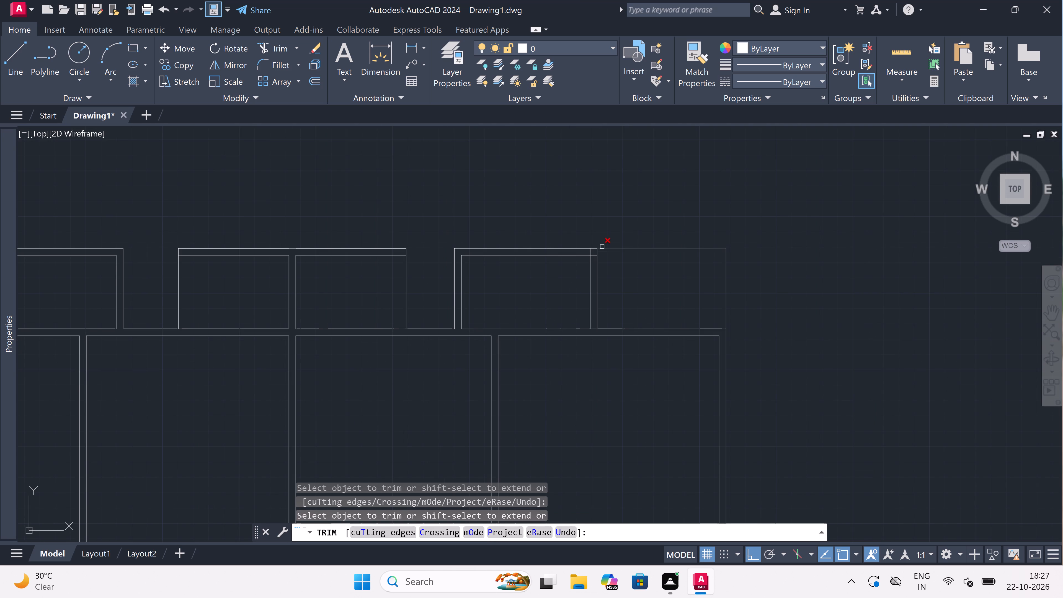
scroll(586, 254, up, 4)
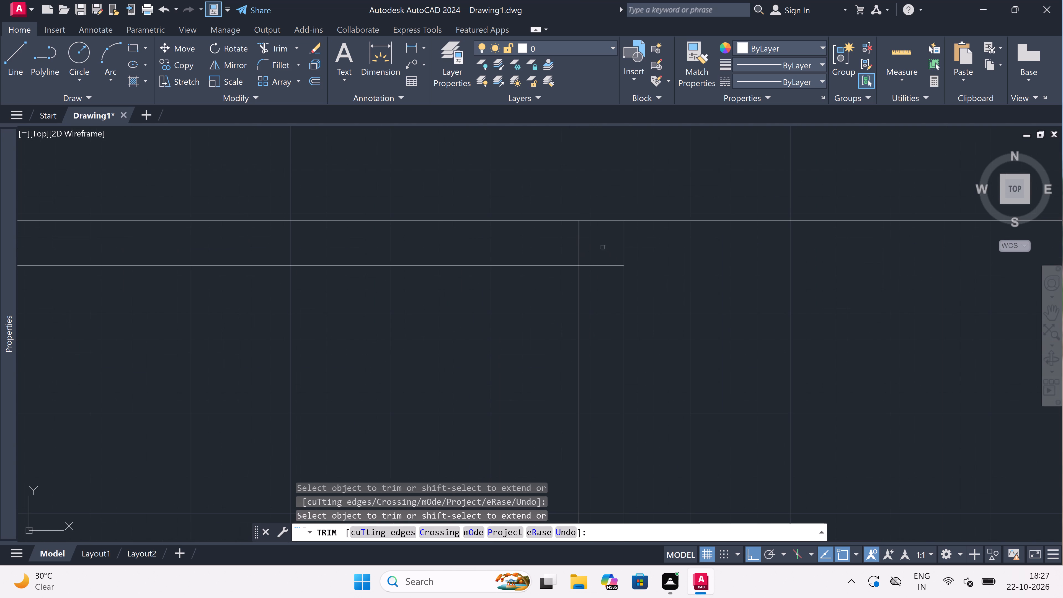
click(581, 238)
click(604, 259)
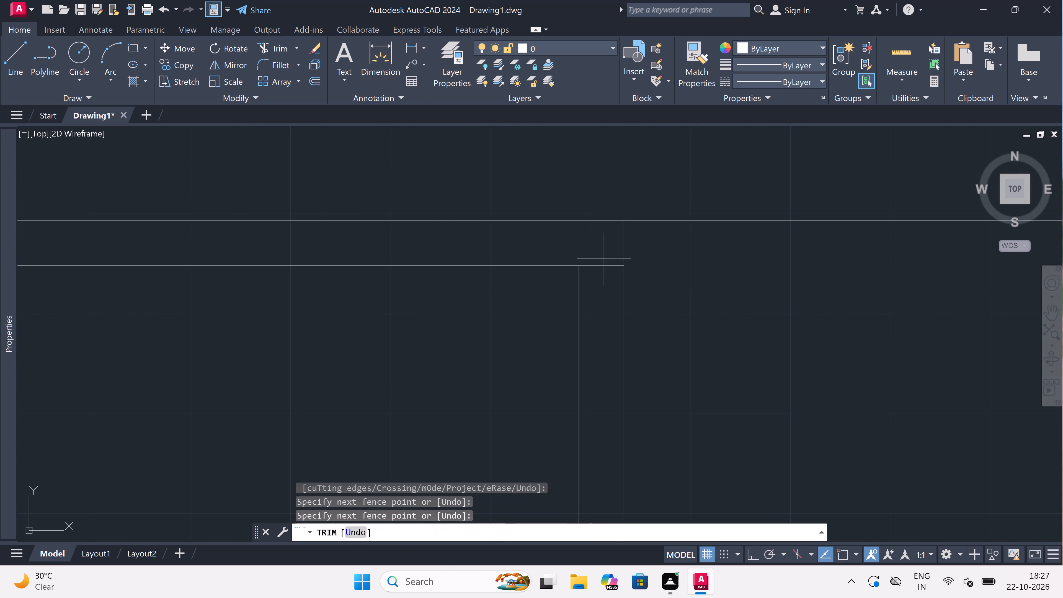
click(597, 277)
scroll(597, 274, down, 5)
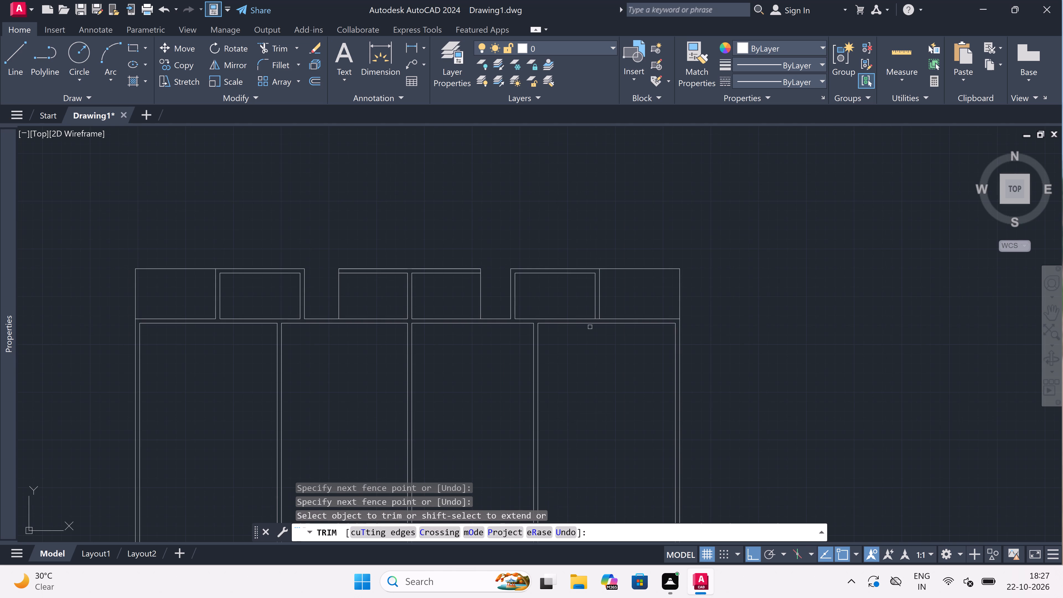
Trim the strip's lower wall line between the two lines of that space's east wall to open the junction.
scroll(600, 316, up, 4)
click(579, 331)
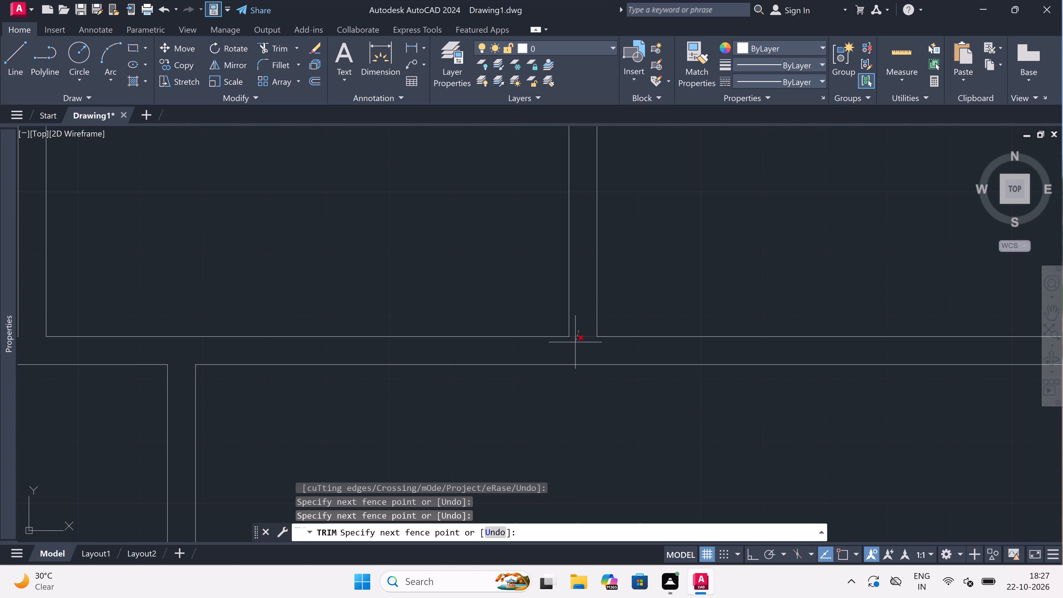
click(574, 347)
key(Escape)
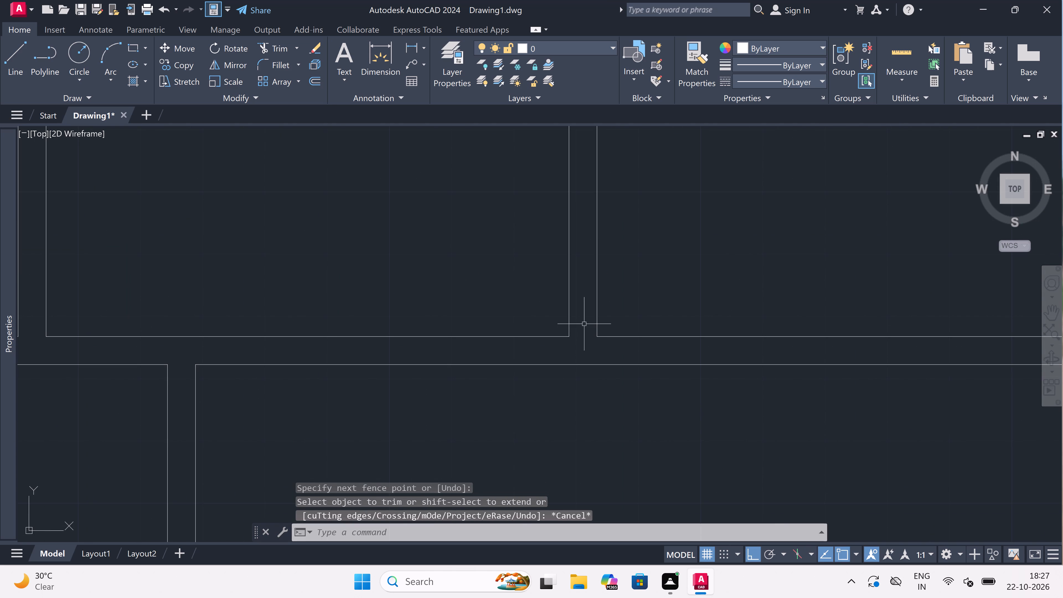
Offset the westernmost room's inner top wall line 13' downward.
scroll(586, 321, down, 7)
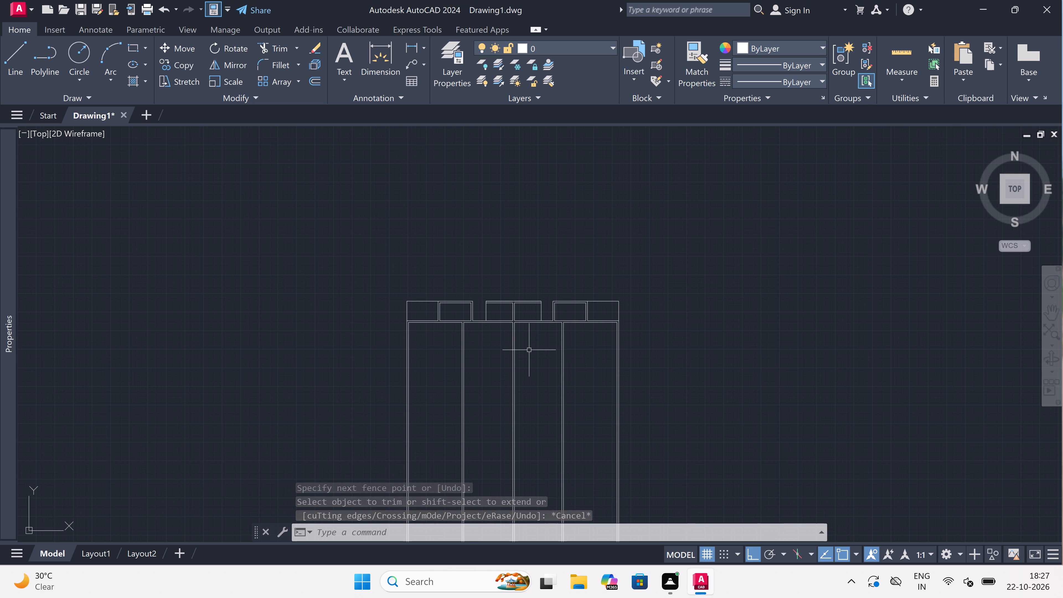
scroll(435, 309, up, 2)
scroll(435, 309, down, 1)
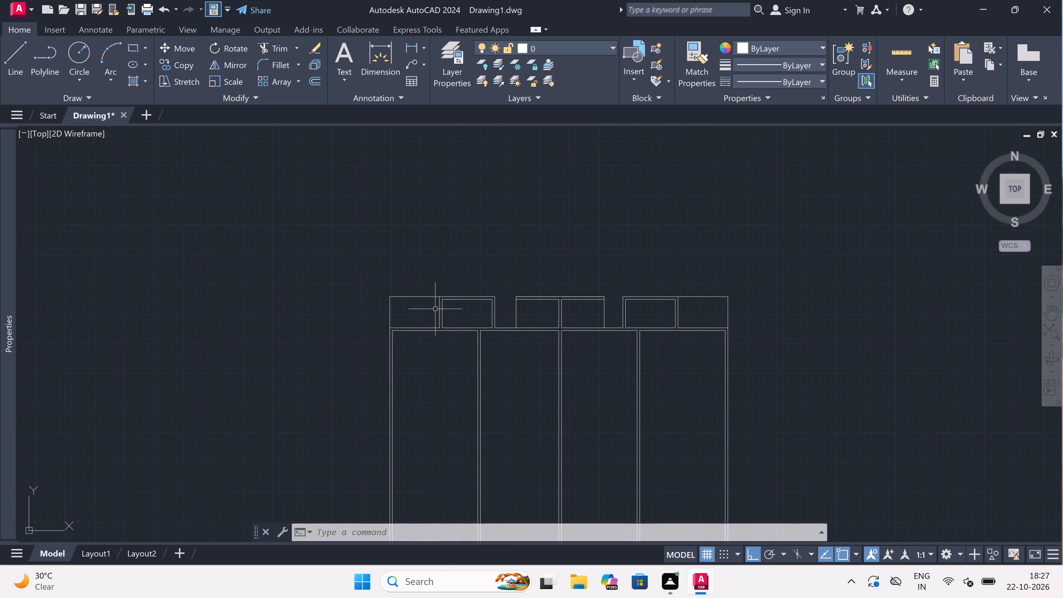
scroll(434, 337, up, 1)
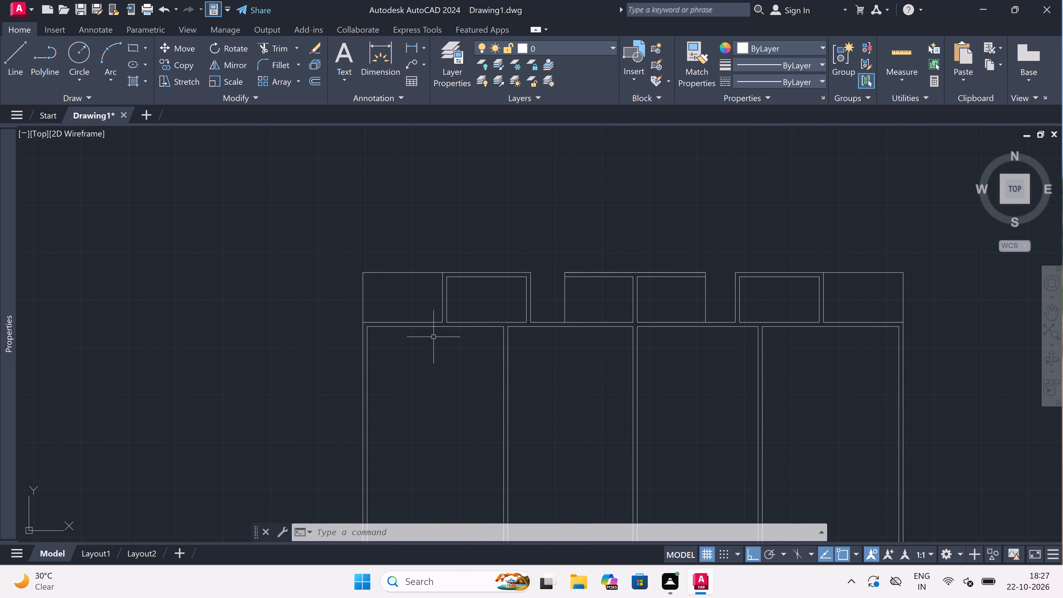
scroll(434, 337, up, 1)
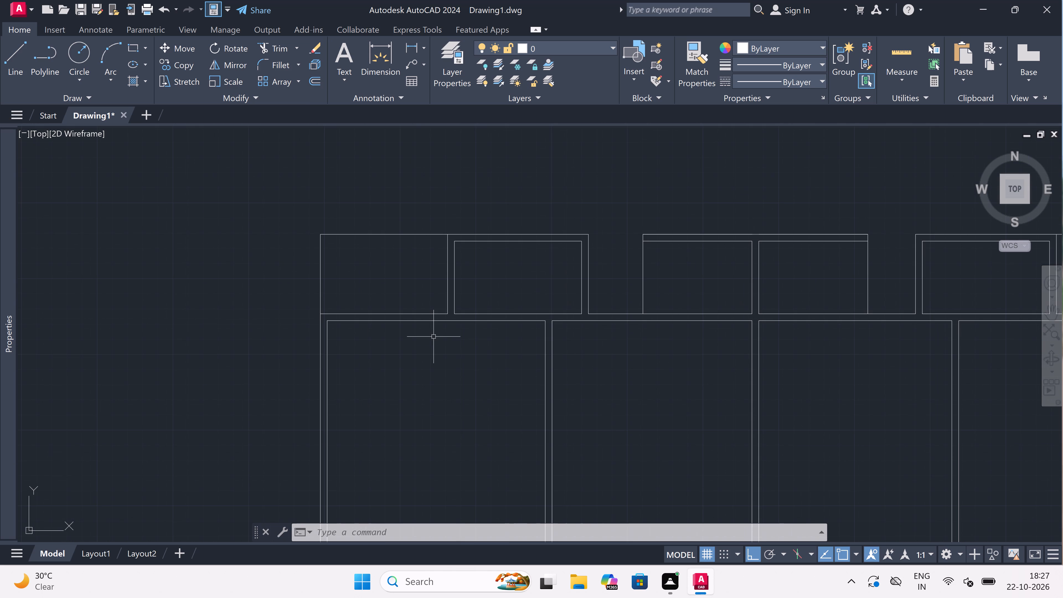
key(o)
key(space)
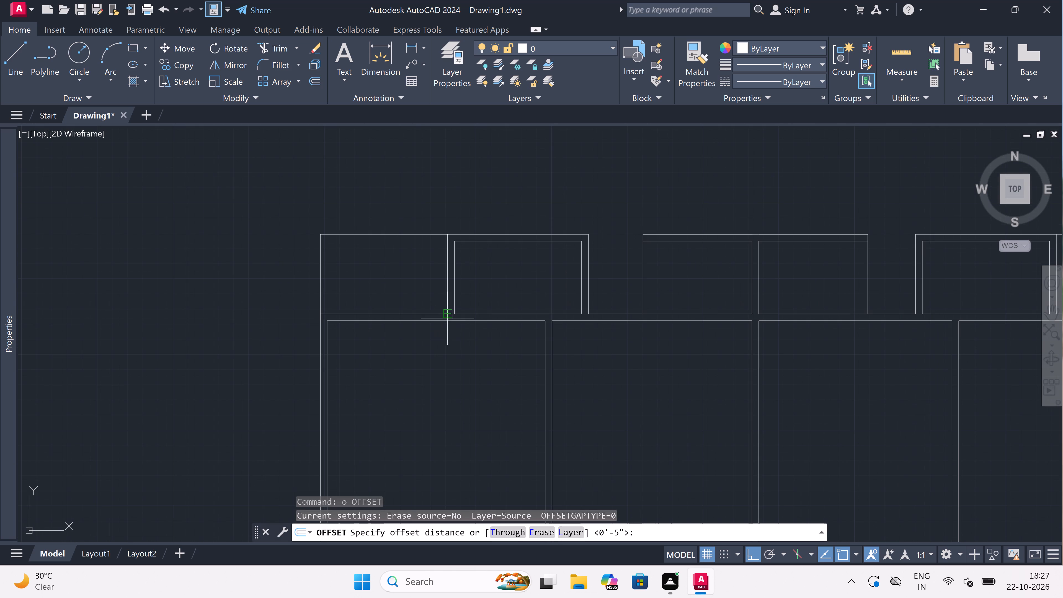
click(443, 324)
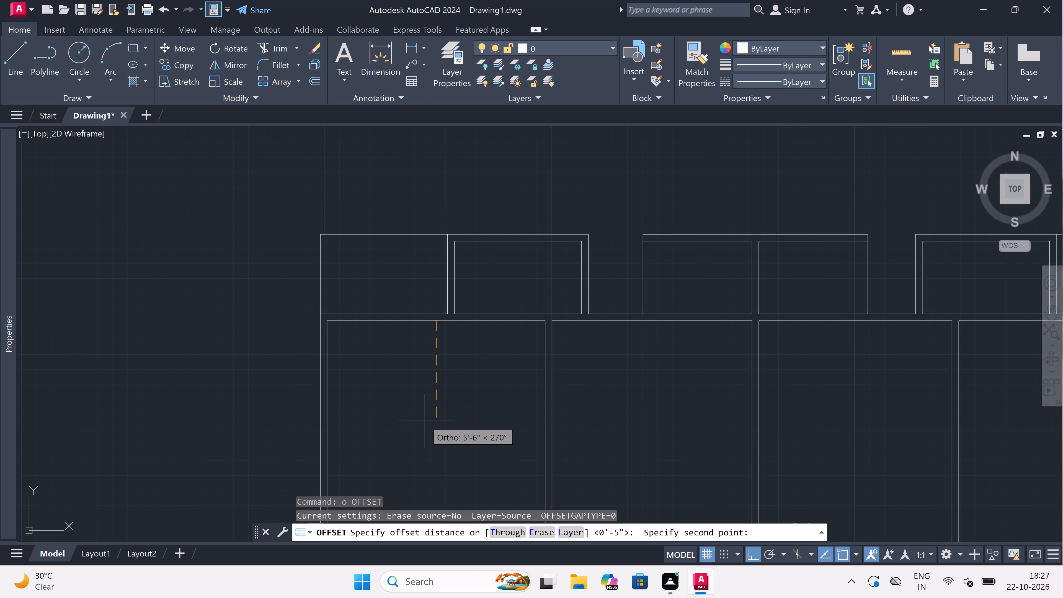
text(13')
key(space)
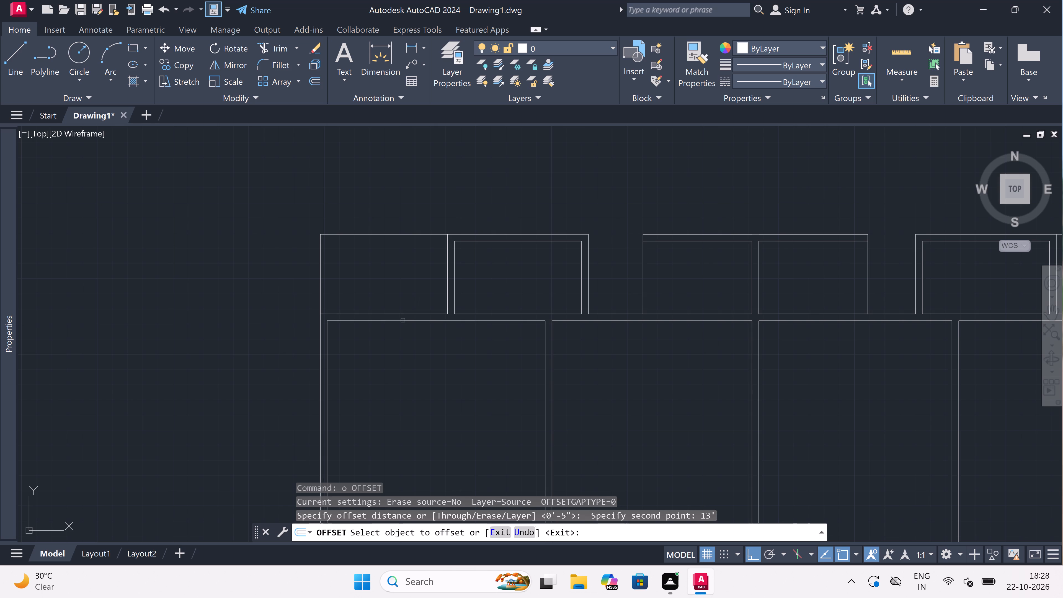
drag(403, 320, 383, 373)
click(368, 413)
Offset the inner top wall lines of the other three rooms 13' downward as well.
scroll(383, 370, down, 5)
scroll(383, 386, up, 3)
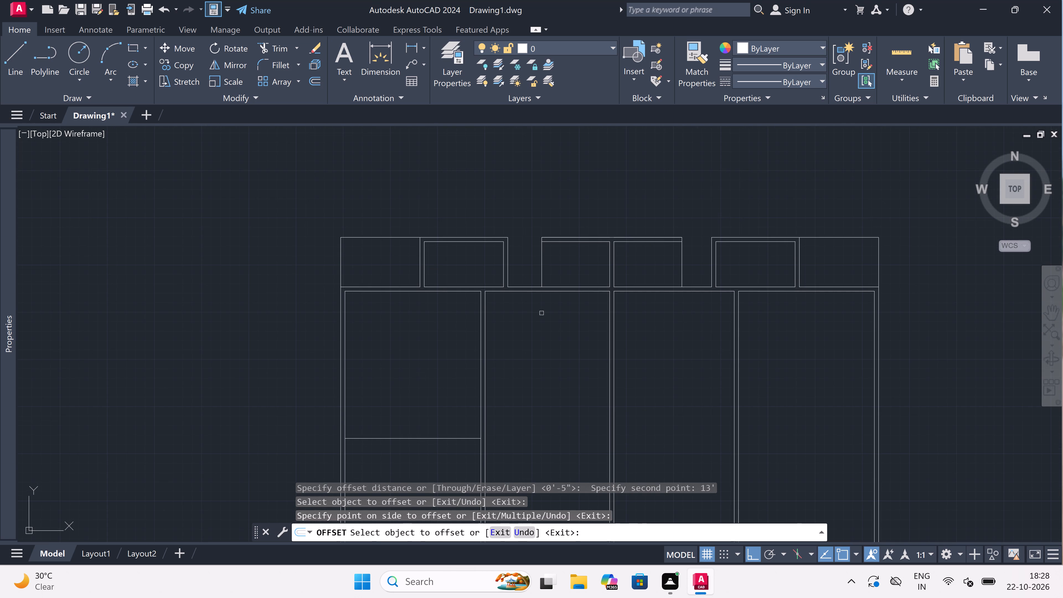
drag(547, 291, 538, 363)
click(529, 424)
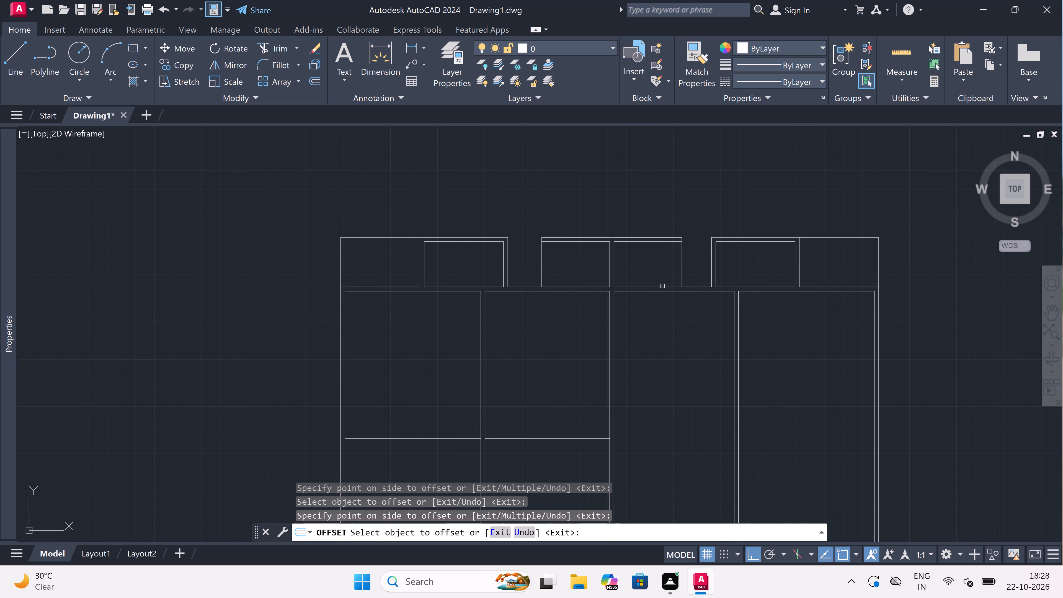
drag(661, 292, 661, 324)
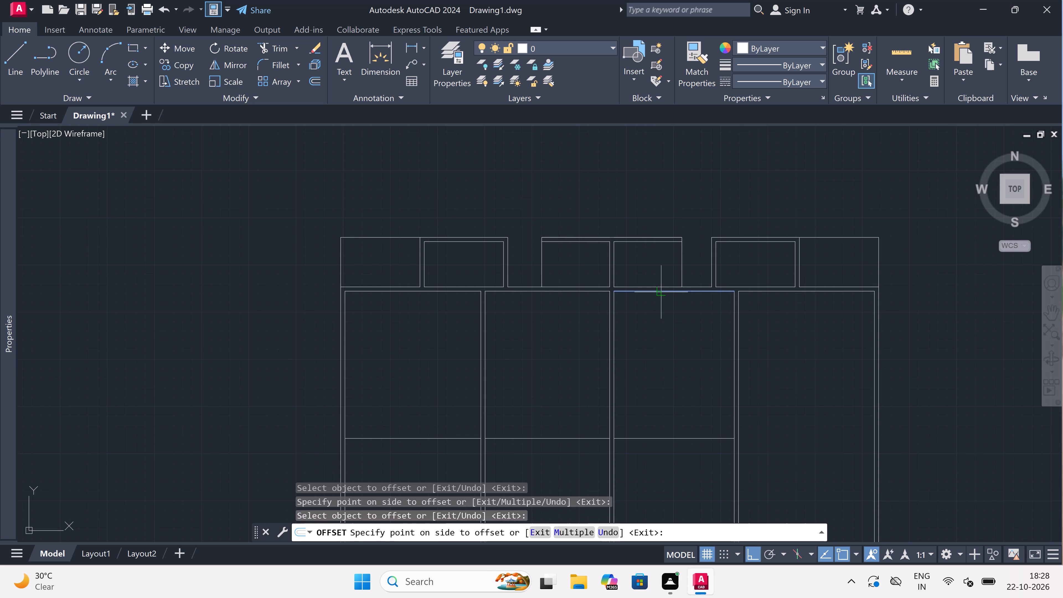
click(661, 379)
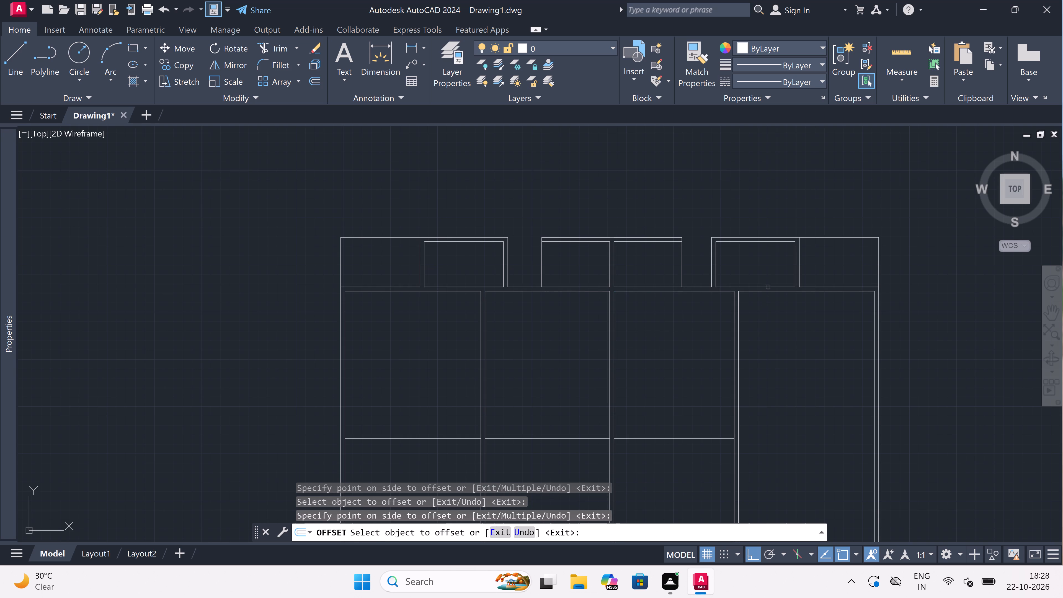
drag(766, 291, 778, 367)
click(786, 393)
key(Escape)
Offset the new cross lines in all four rooms 4.5" downward to form the wall thickness.
scroll(540, 320, down, 3)
scroll(547, 372, up, 2)
scroll(542, 298, up, 1)
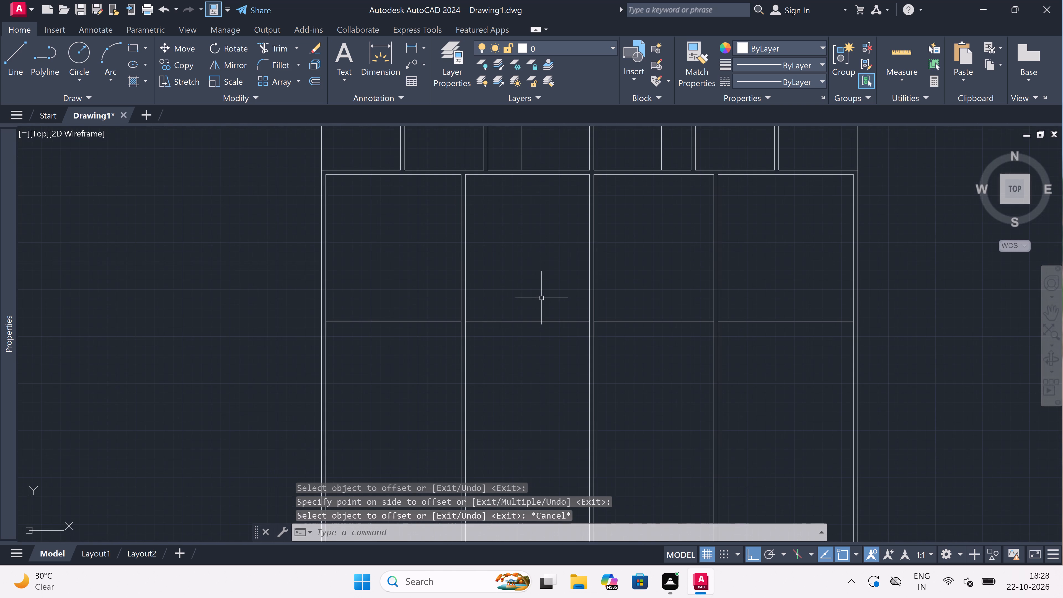
key(o)
key(space)
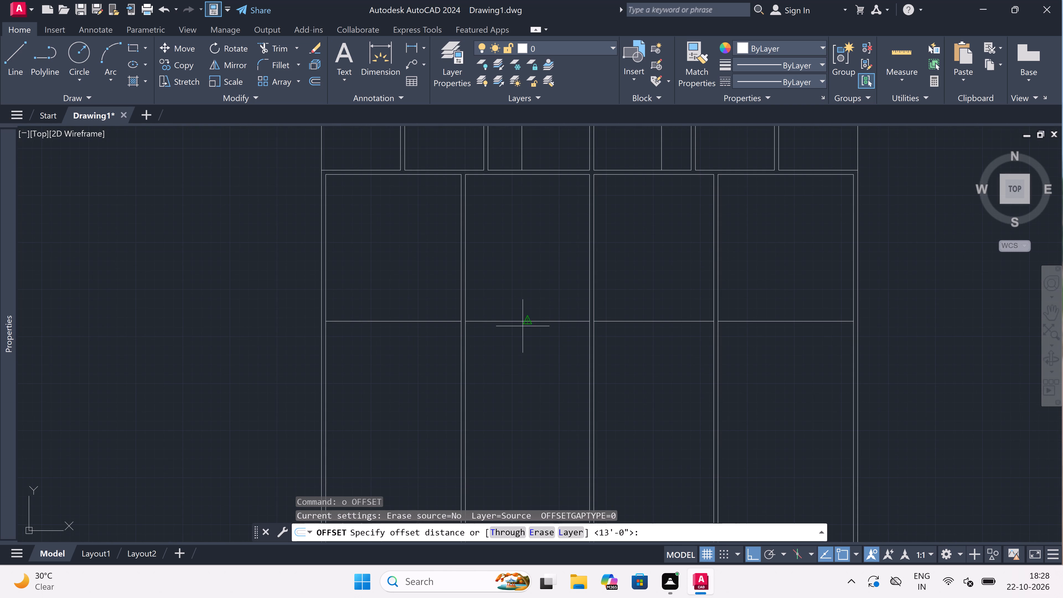
drag(526, 320, 527, 327)
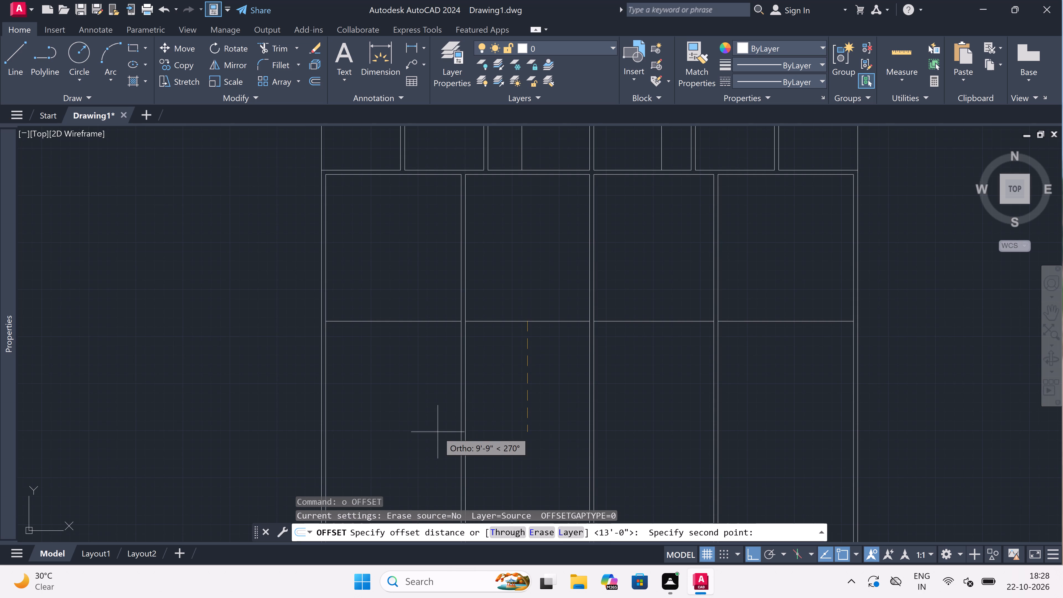
text(4.5")
key(space)
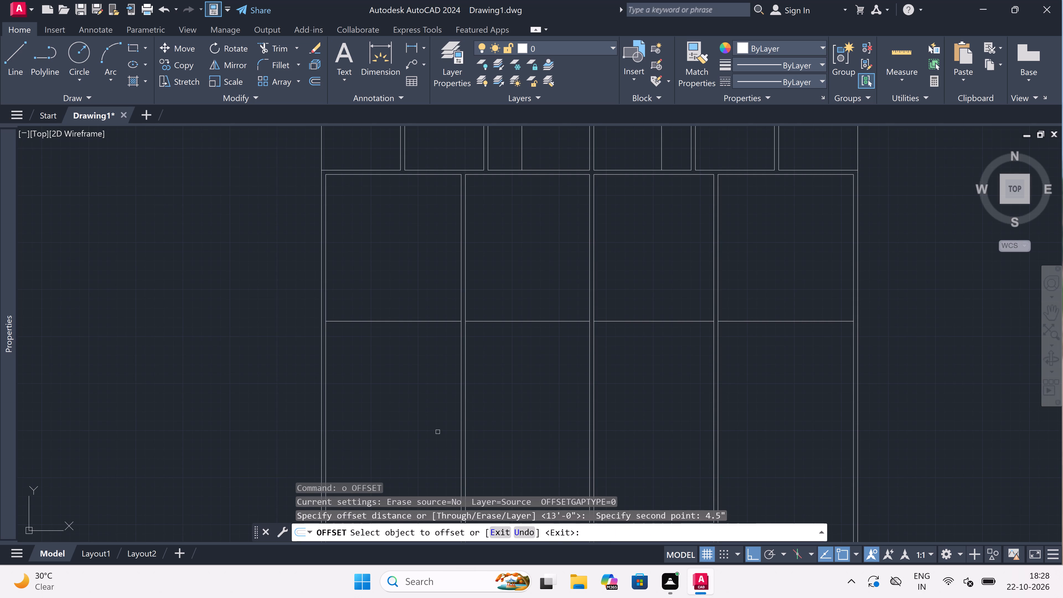
drag(501, 319, 497, 343)
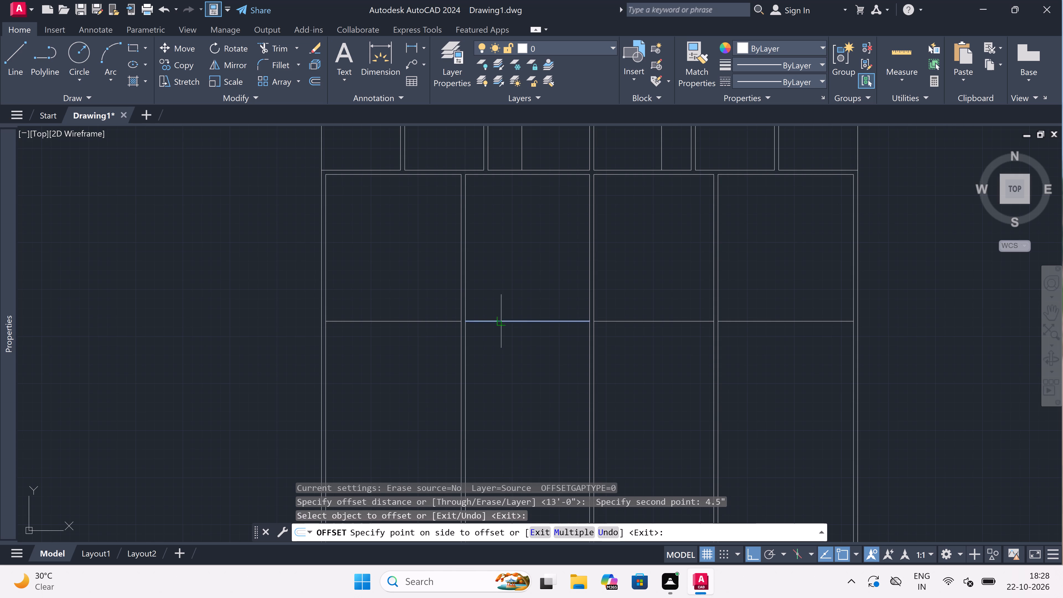
click(494, 357)
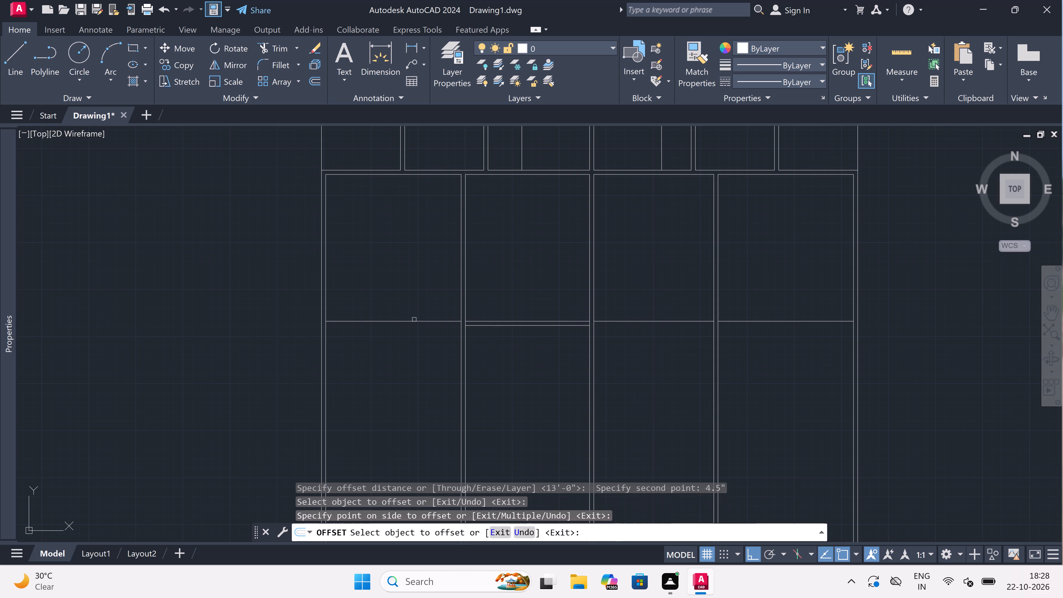
drag(414, 321, 403, 370)
click(392, 403)
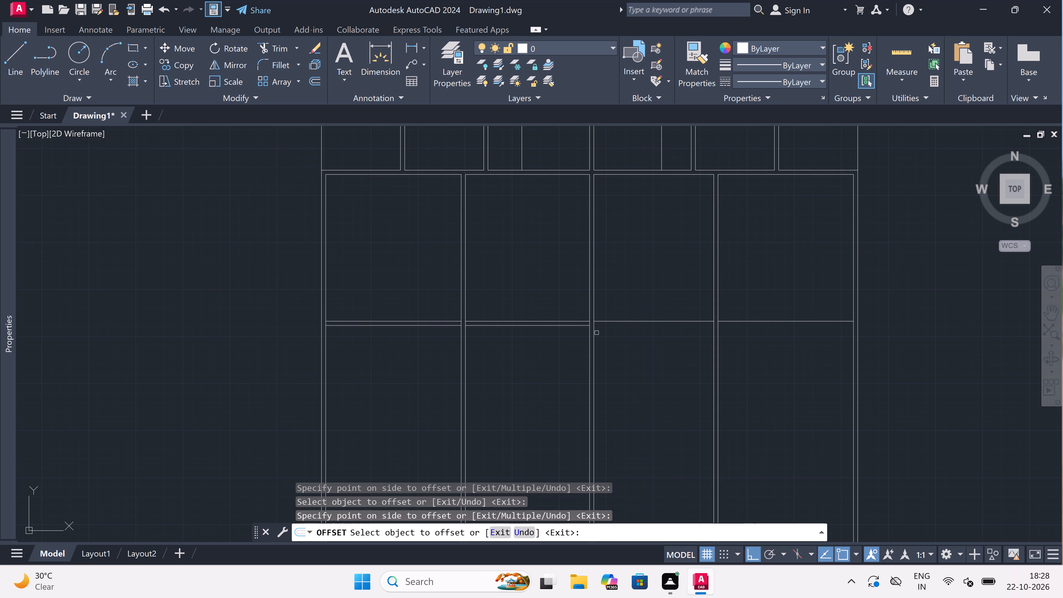
drag(614, 321, 643, 388)
drag(644, 390, 645, 387)
drag(729, 321, 734, 342)
click(738, 361)
key(Escape)
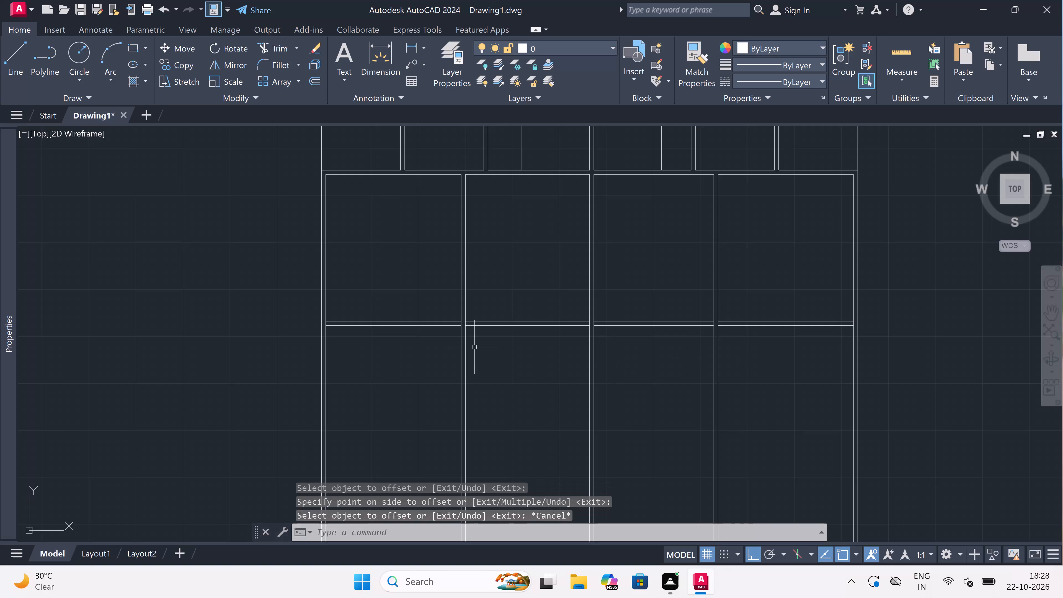
Offset the lower line of the cross wall 4' downward in the westernmost and easternmost rooms.
key(space)
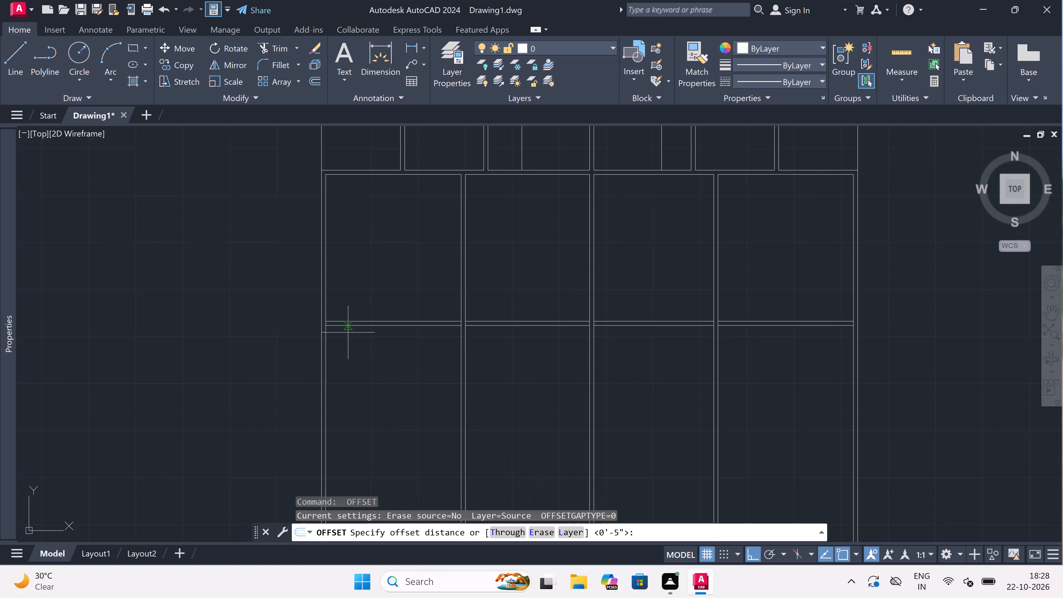
click(352, 329)
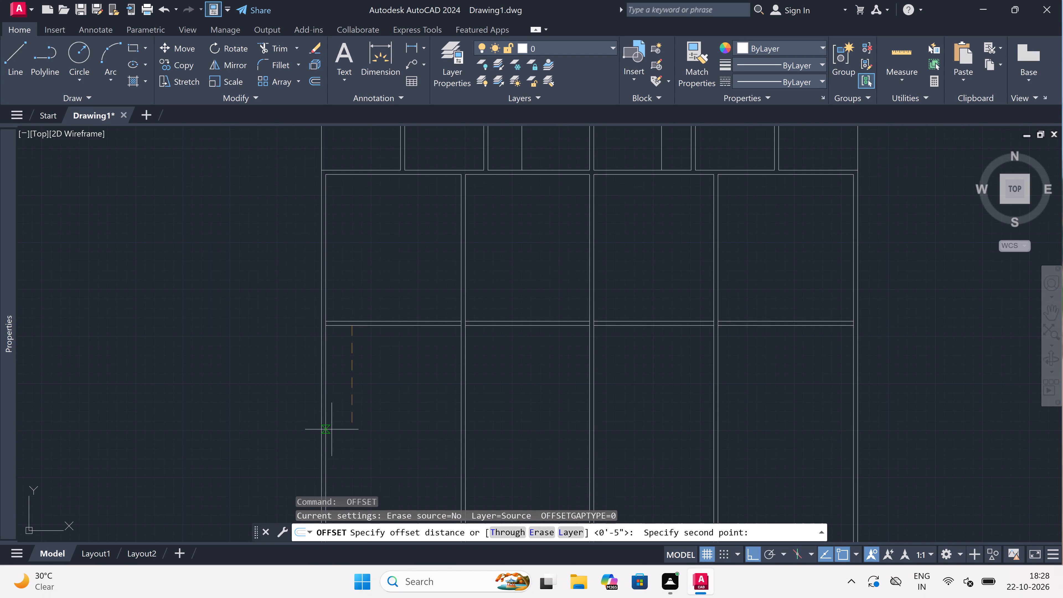
key(4)
key(apostrophe)
key(space)
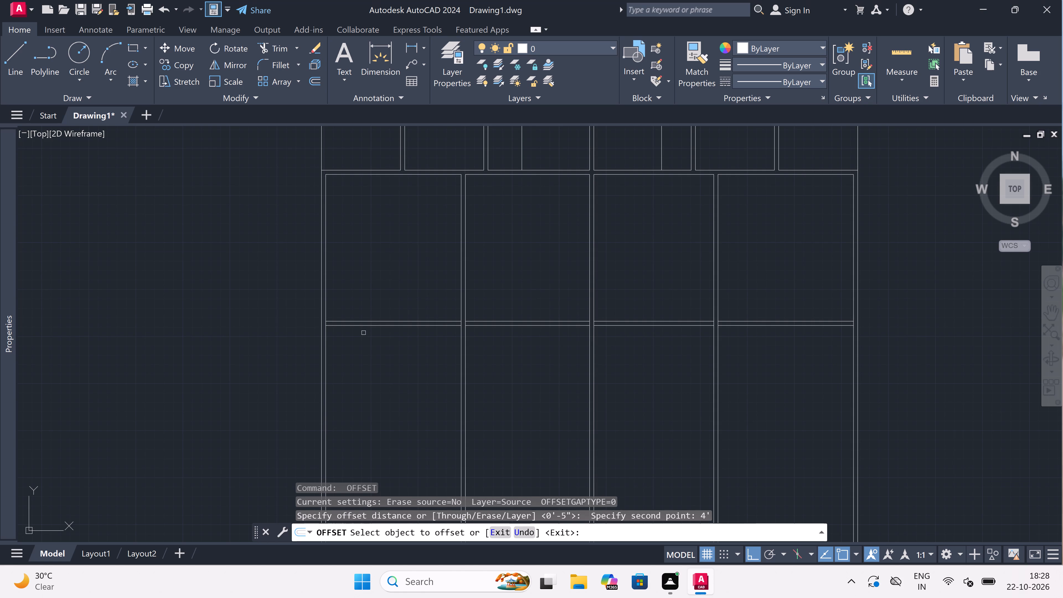
drag(368, 325, 367, 332)
click(366, 351)
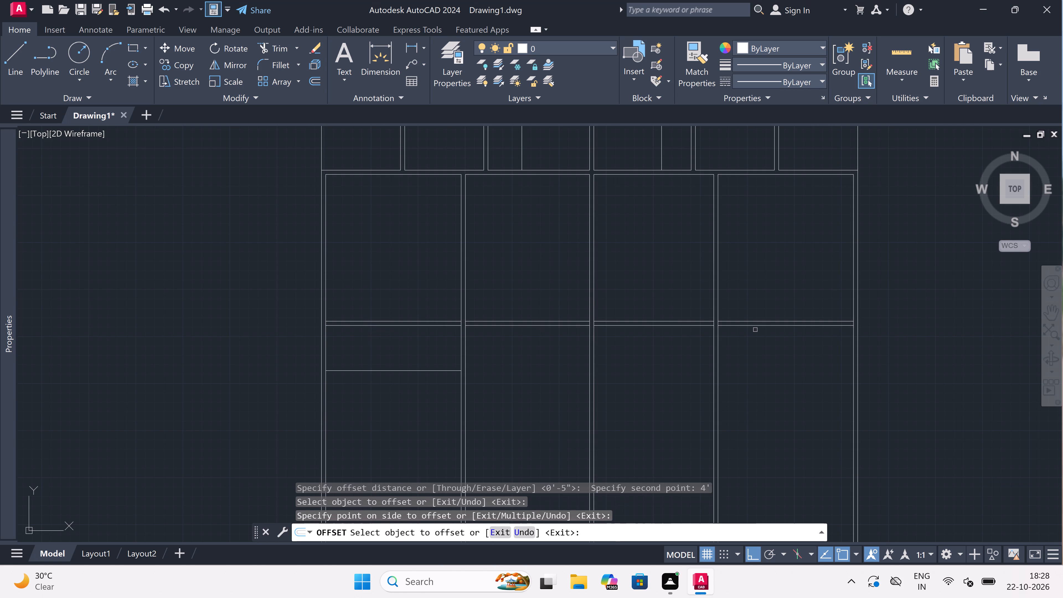
drag(753, 326, 755, 339)
click(762, 363)
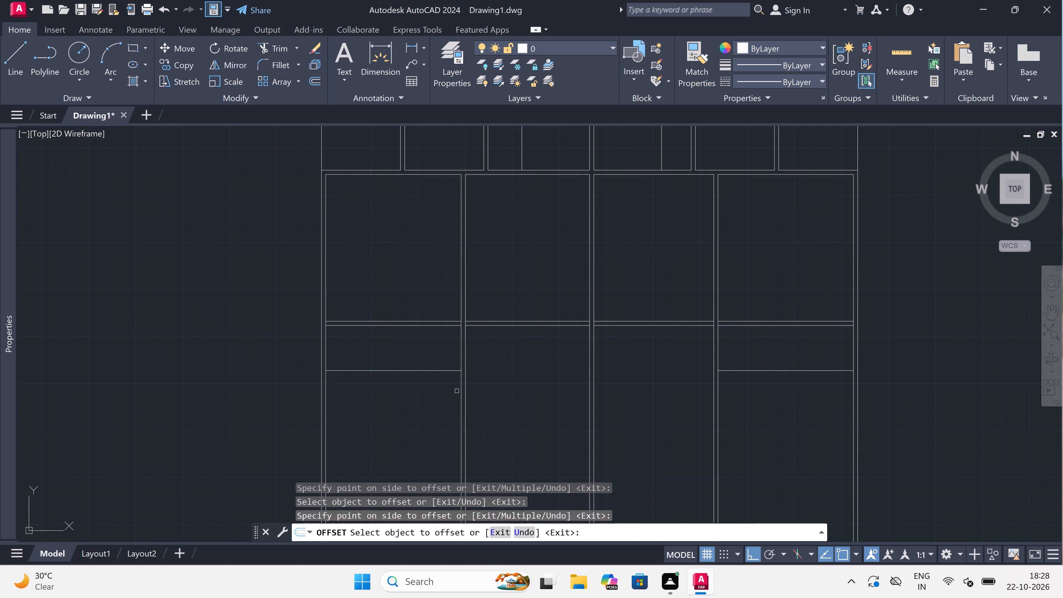
key(Escape)
Offset the two new cross lines in the westernmost and easternmost columns 4.5" downward to form the wall thickness.
key(space)
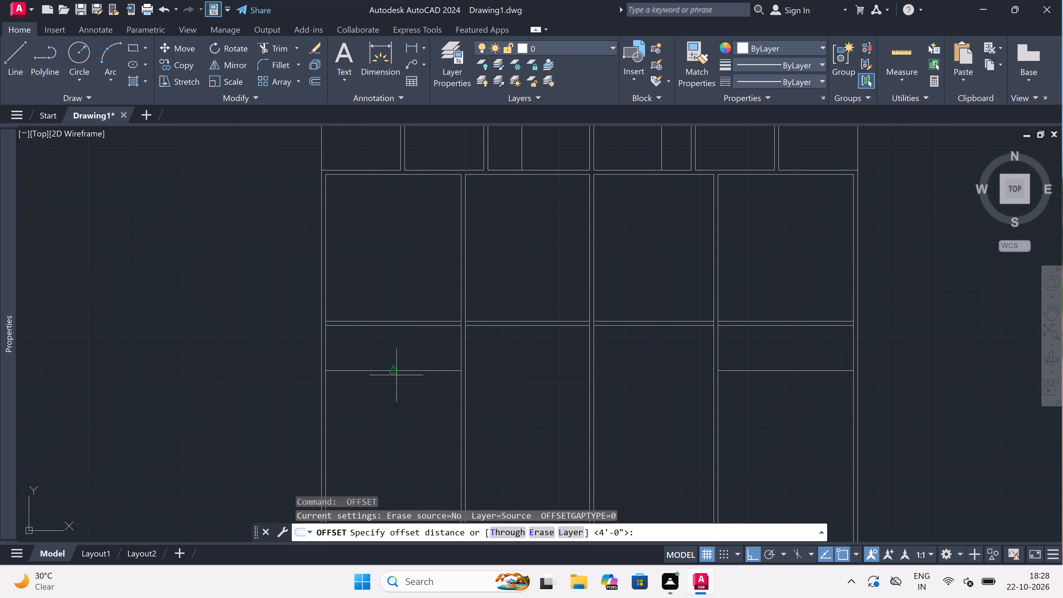
drag(396, 373, 396, 382)
key(4)
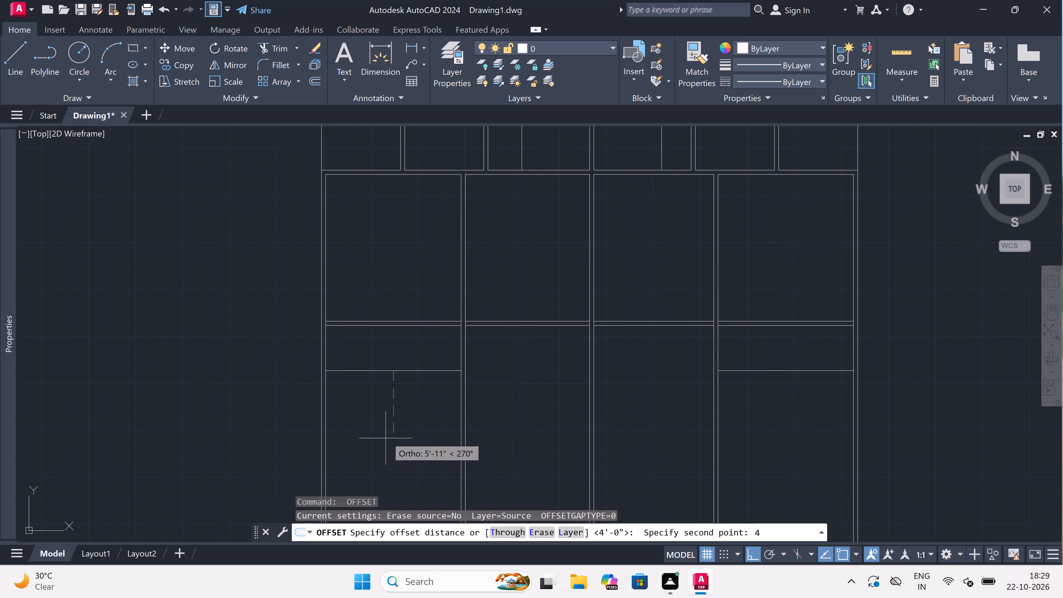
key(period)
key(5)
key(shift+quotedbl)
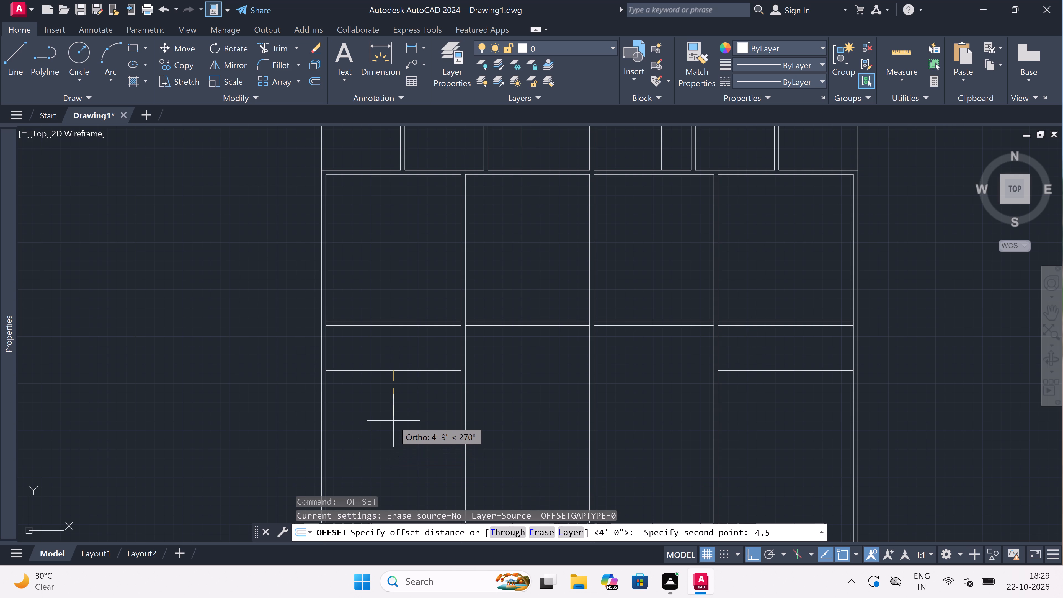
key(space)
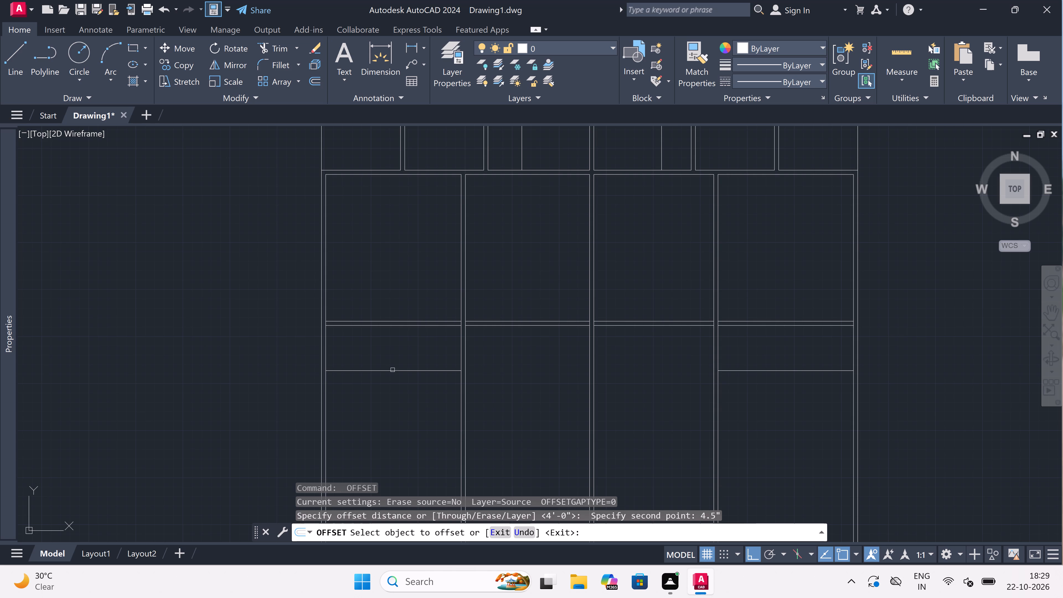
click(393, 372)
click(393, 403)
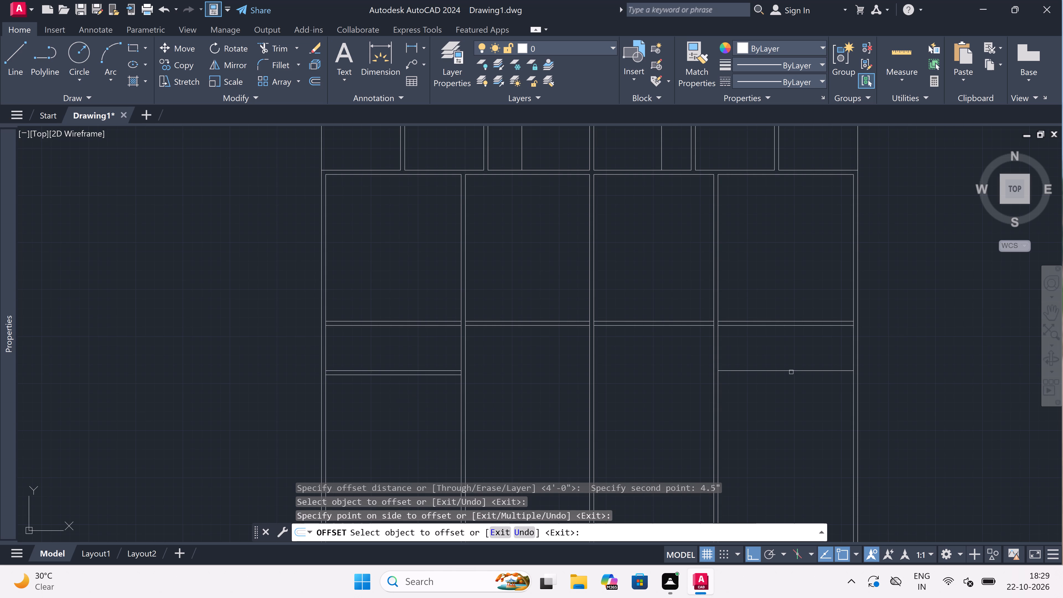
drag(789, 370, 788, 389)
click(788, 406)
key(Escape)
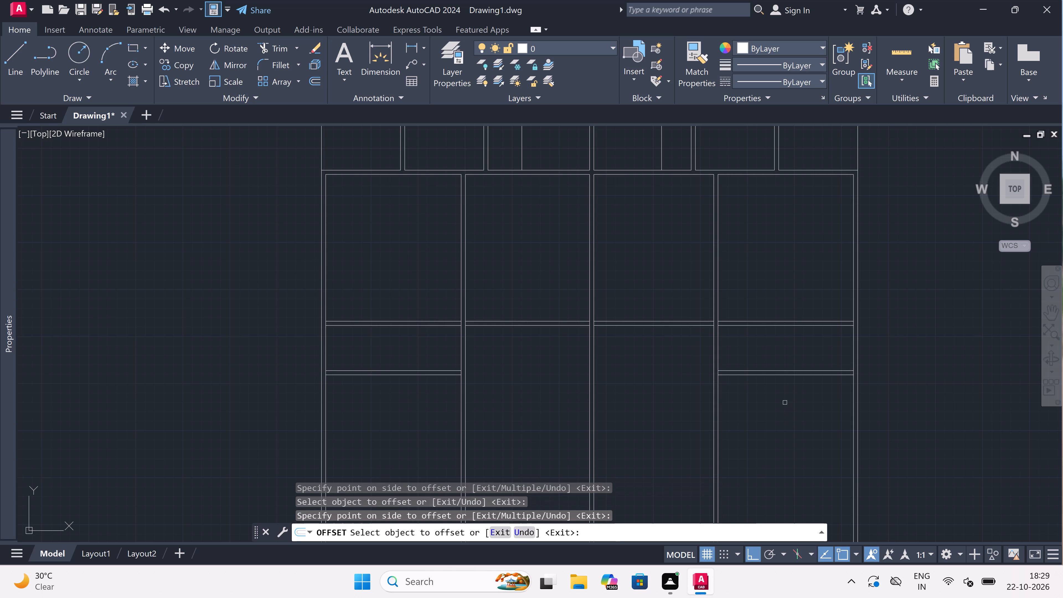
Offset the lower line of the easternmost column's second cross wall 6' downward.
key(space)
drag(772, 377, 774, 397)
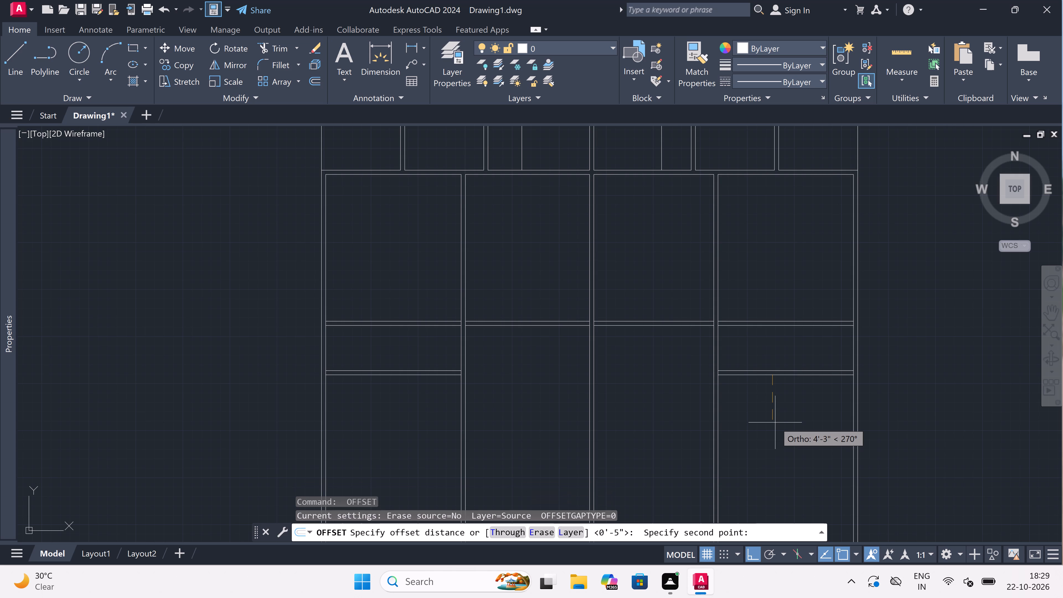
key(6)
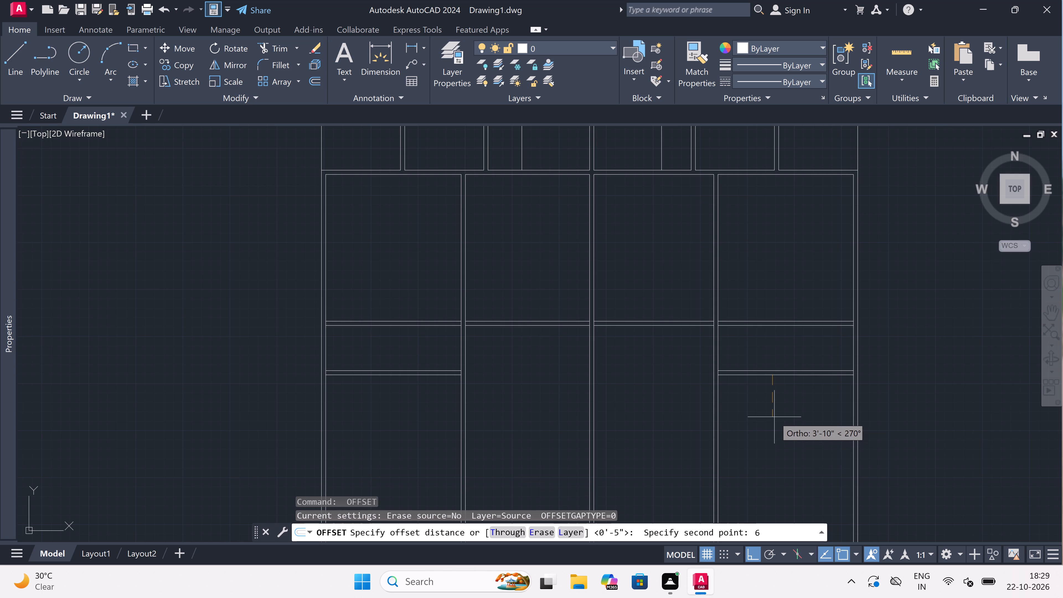
key(apostrophe)
key(space)
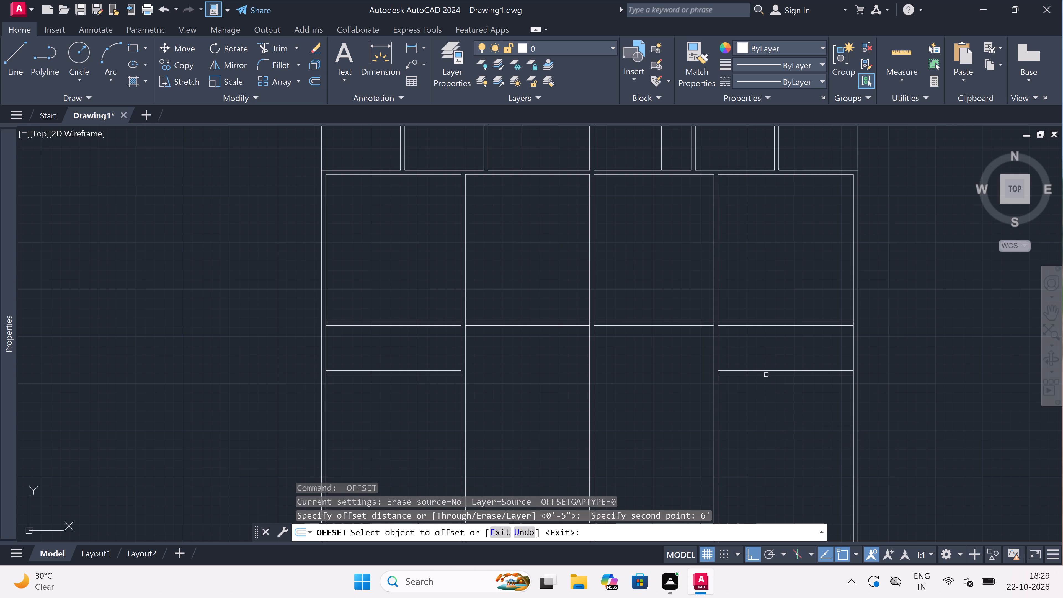
drag(766, 375, 773, 428)
click(776, 439)
key(Escape)
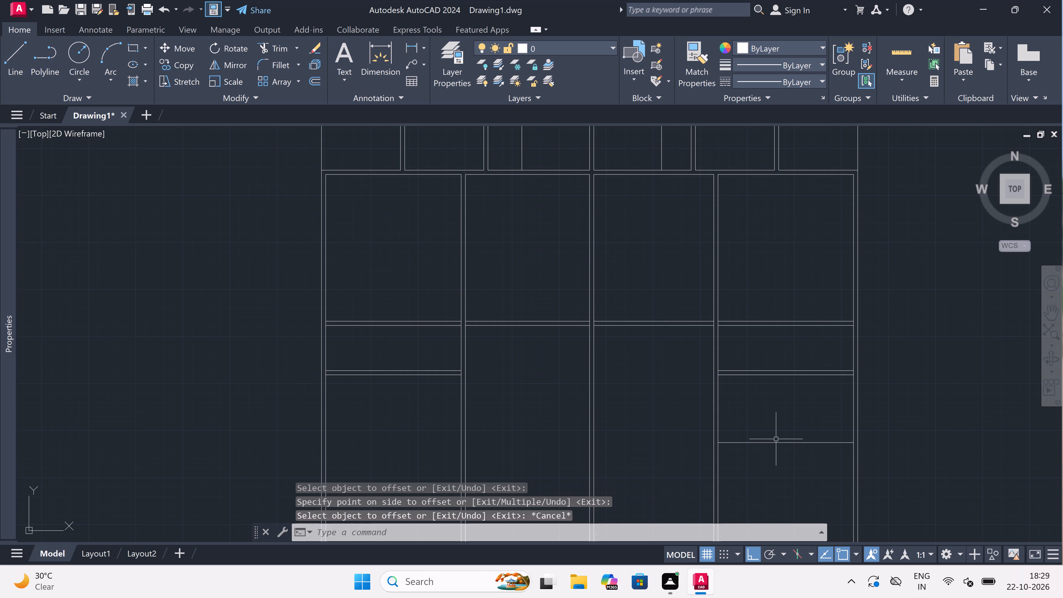
Offset the easternmost column's new cross line 4.5" downward to form the wall thickness.
key(space)
drag(776, 439, 776, 447)
key(4)
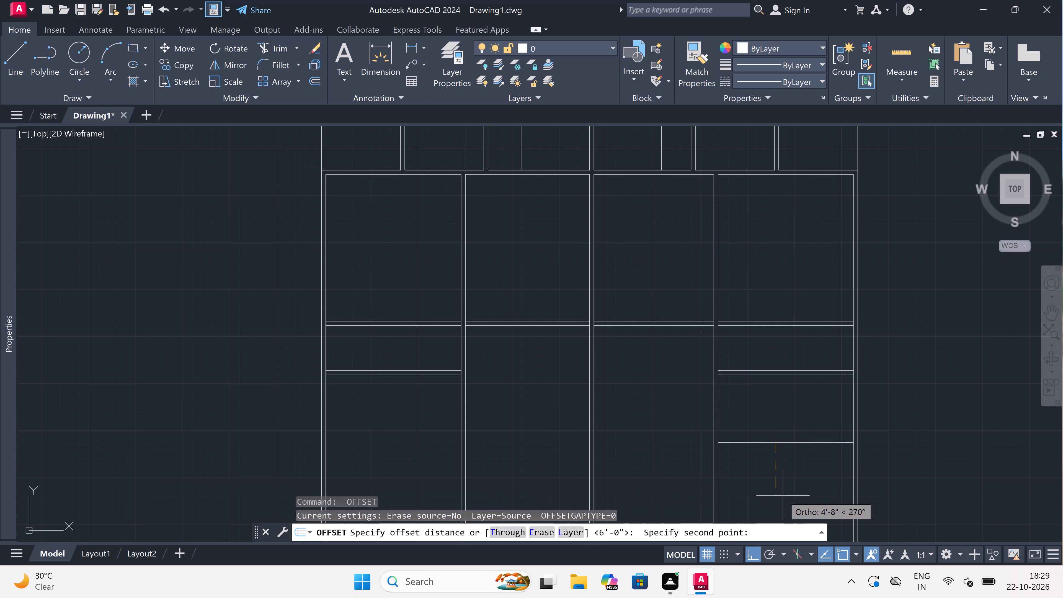
key(period)
key(5)
key(shift+quotedbl)
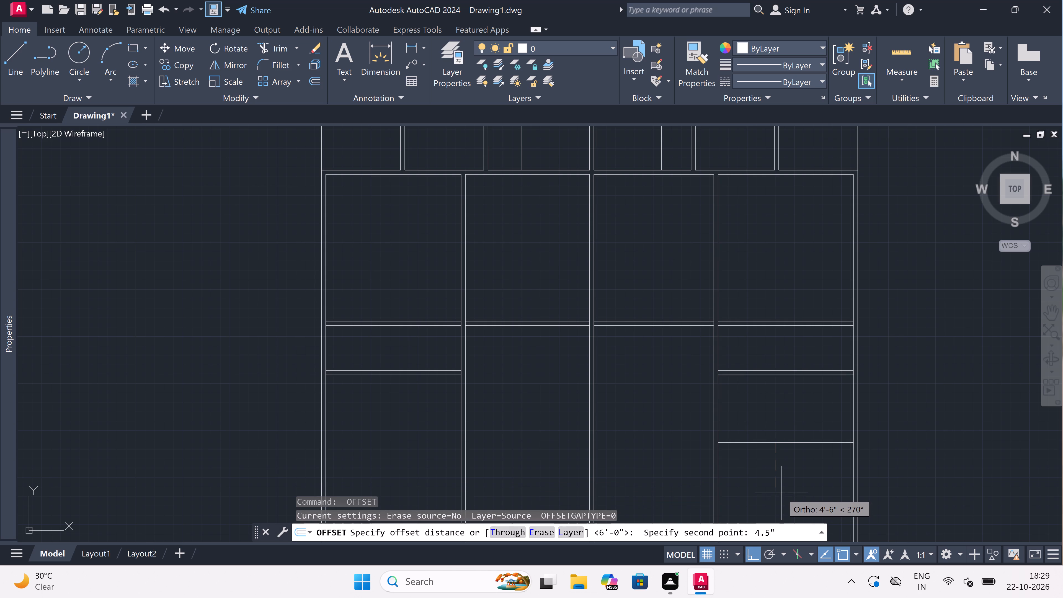
key(space)
drag(770, 443, 770, 466)
click(761, 496)
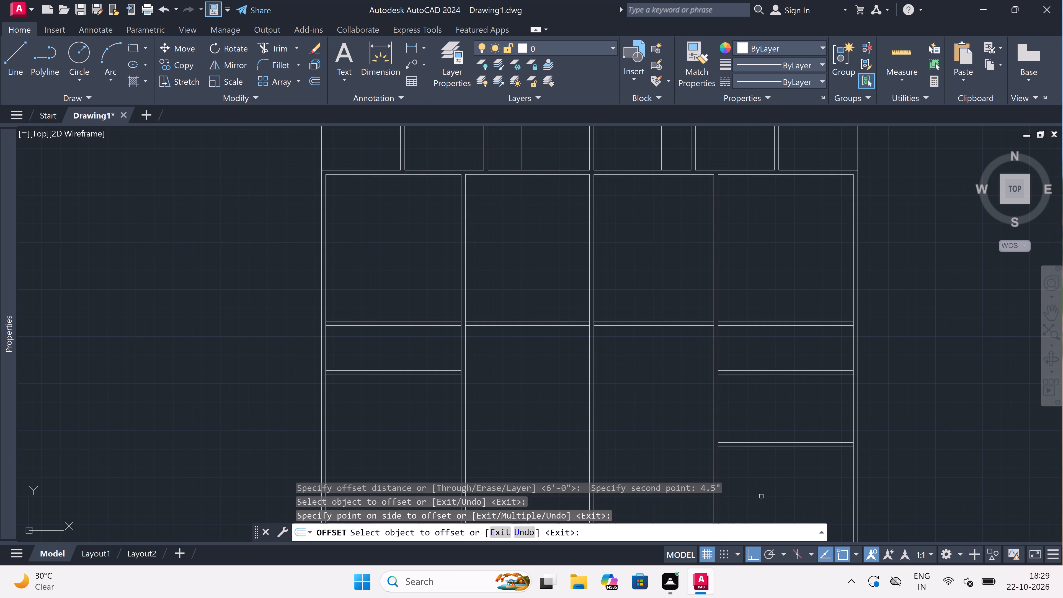
scroll(611, 368, down, 3)
scroll(529, 400, up, 2)
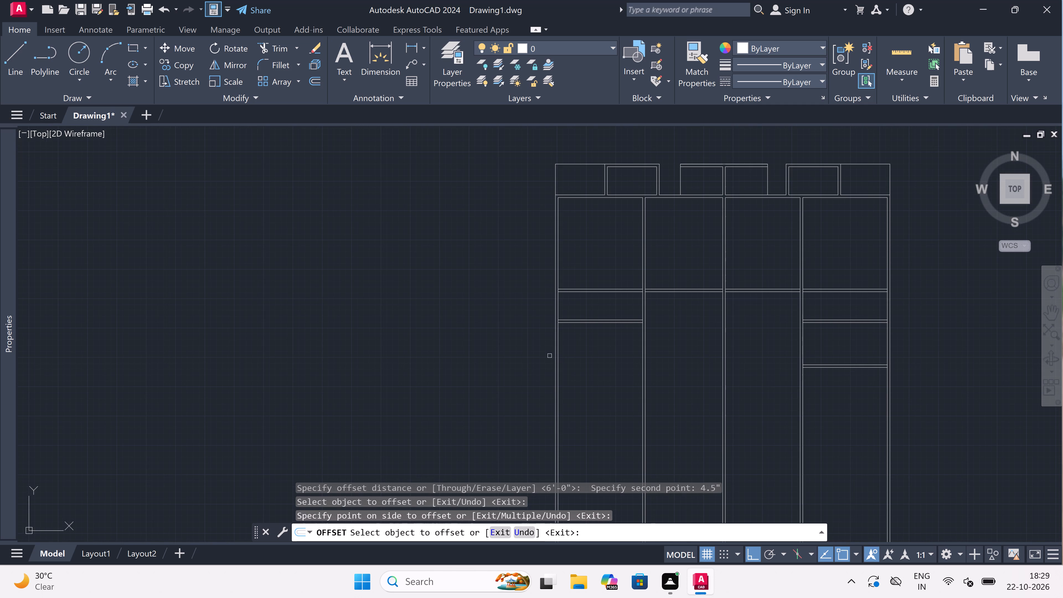
key(Escape)
Offset the lower line of the westernmost column's second cross wall 6' downward.
key(space)
scroll(593, 323, up, 1)
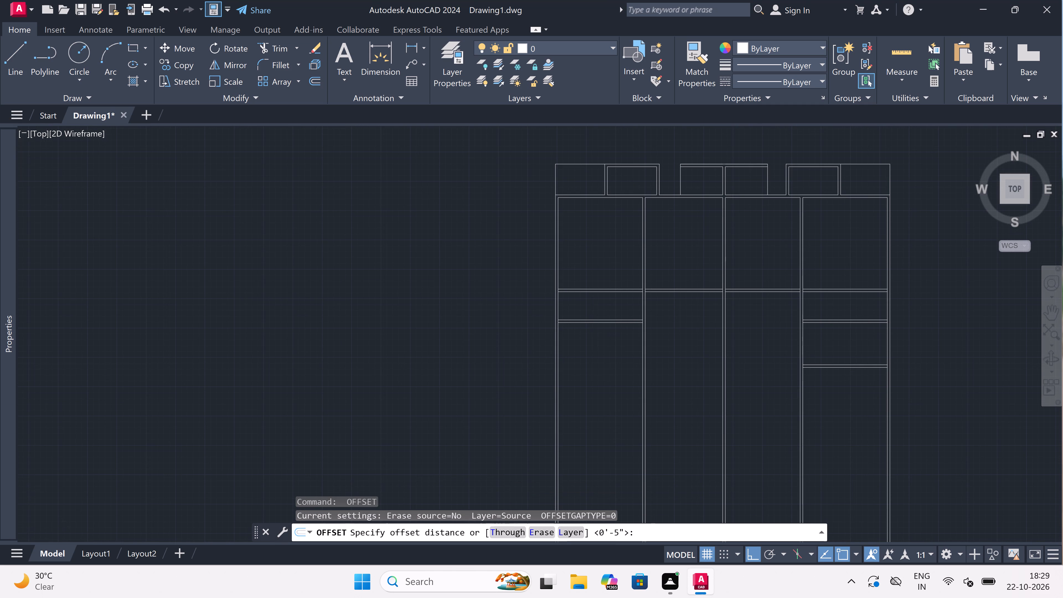
drag(593, 323, 593, 337)
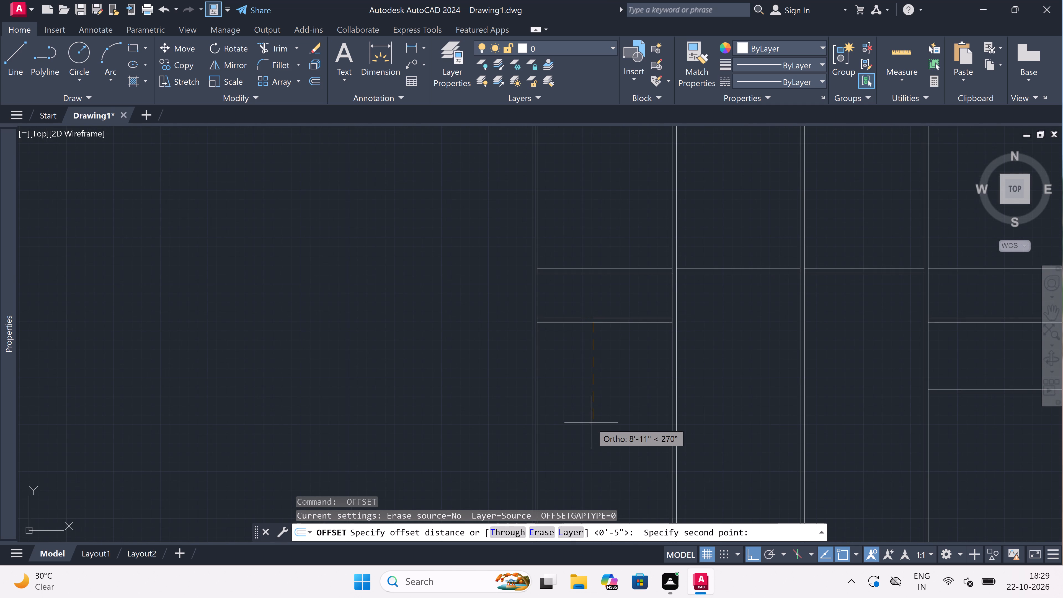
key(6)
key(apostrophe)
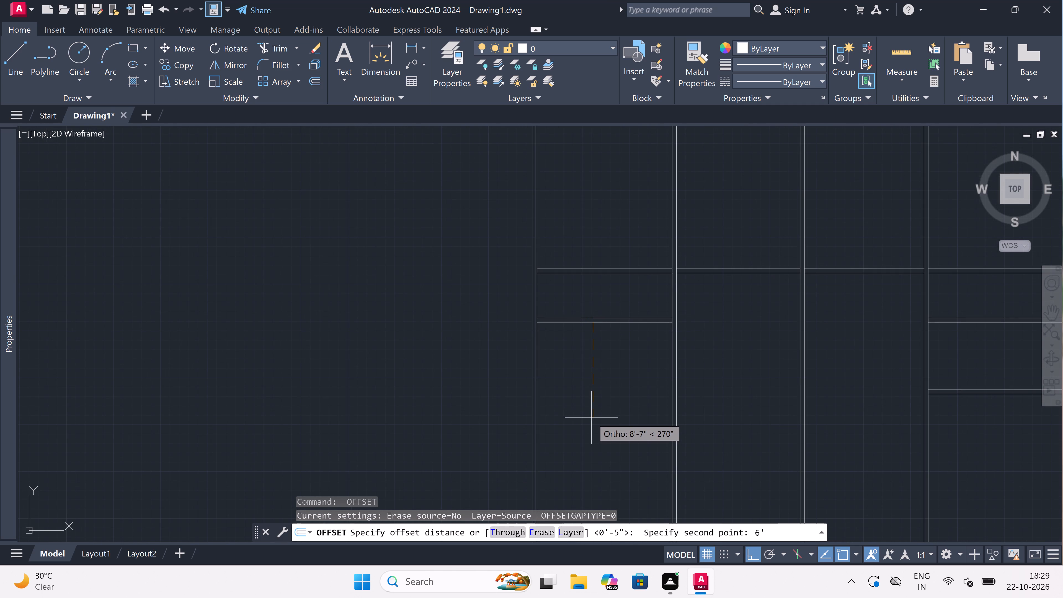
key(space)
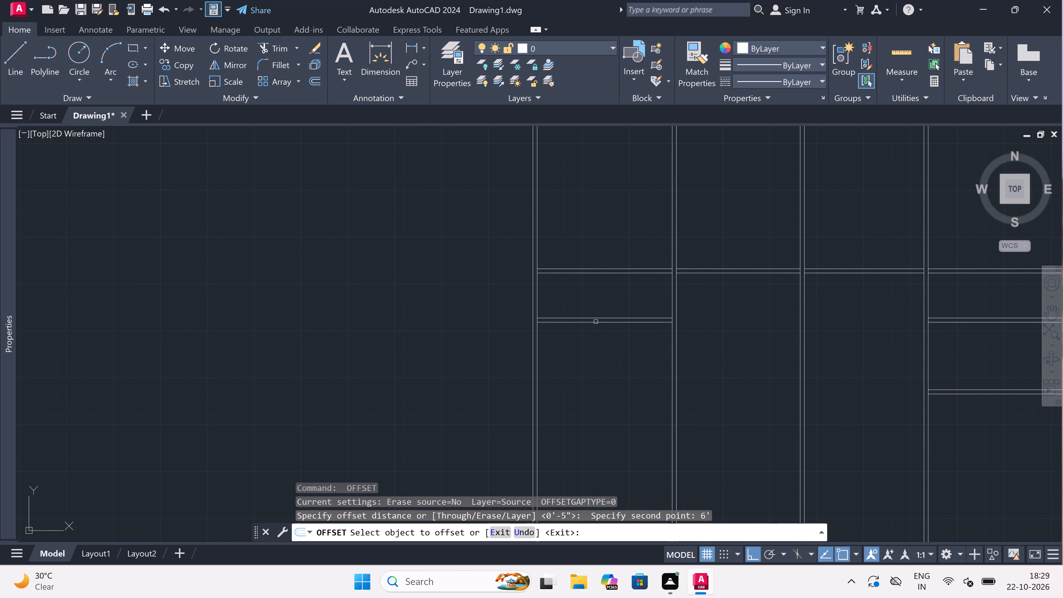
drag(595, 322, 595, 360)
click(597, 400)
key(Escape)
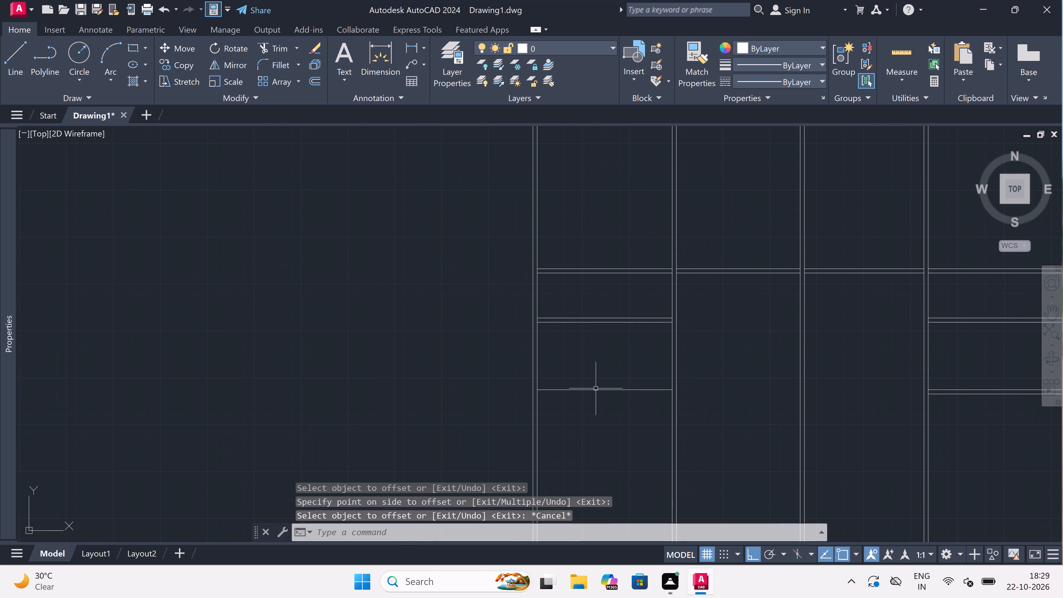
Offset the westernmost column's new cross line 4.5" downward to form the wall thickness.
key(space)
drag(594, 388, 594, 415)
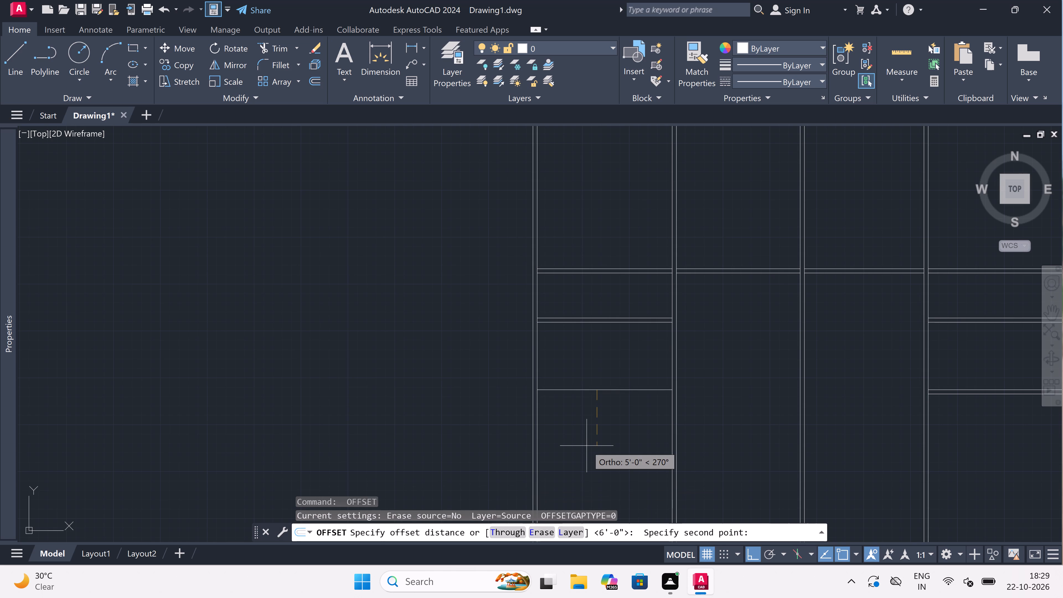
key(4)
text(.5)
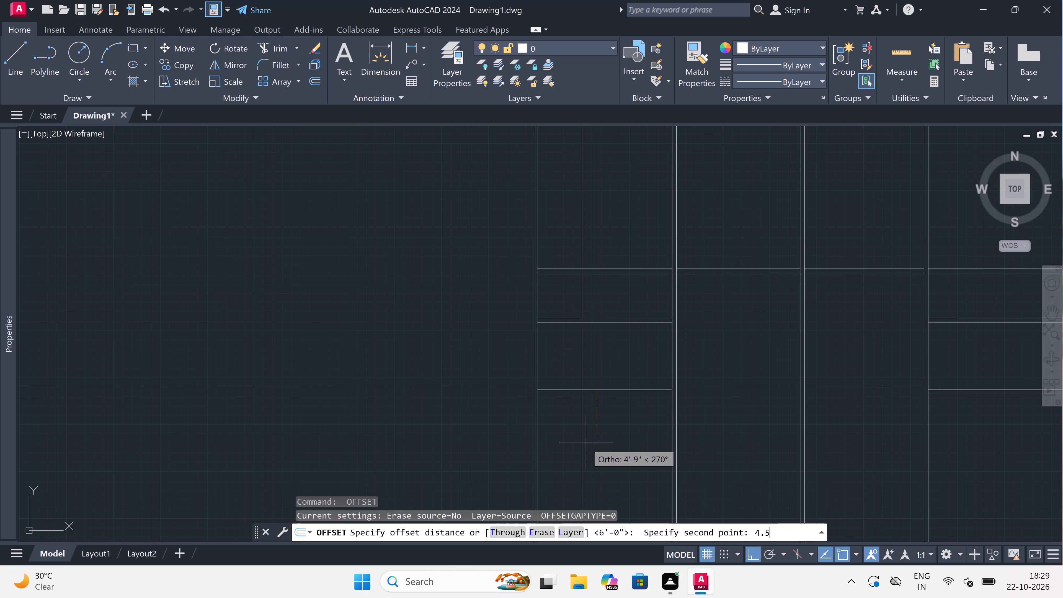
key(shift+quotedbl)
key(space)
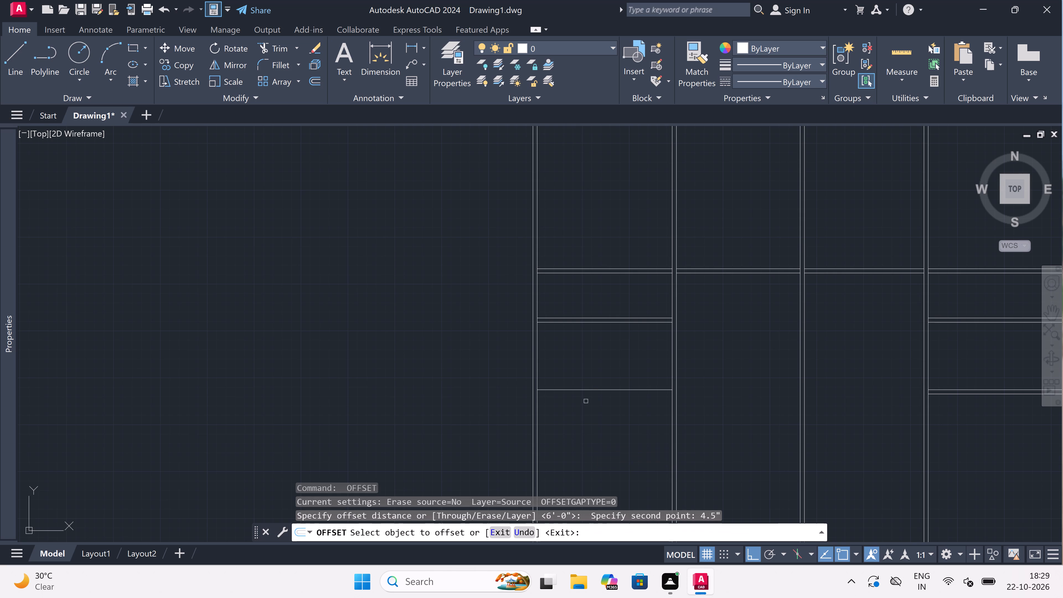
drag(590, 391, 592, 423)
click(592, 427)
key(Escape)
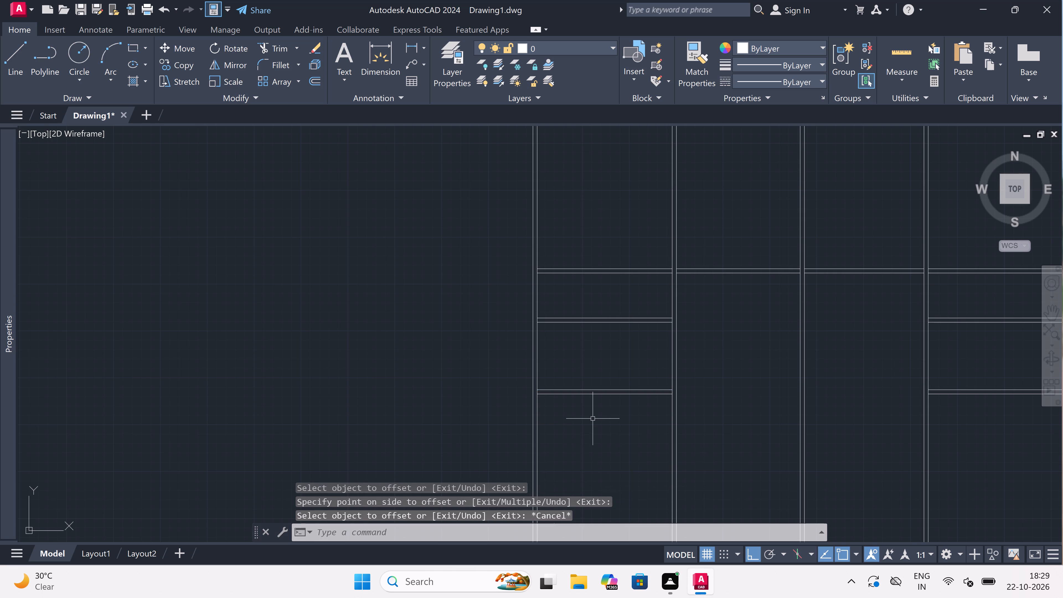
key(Escape)
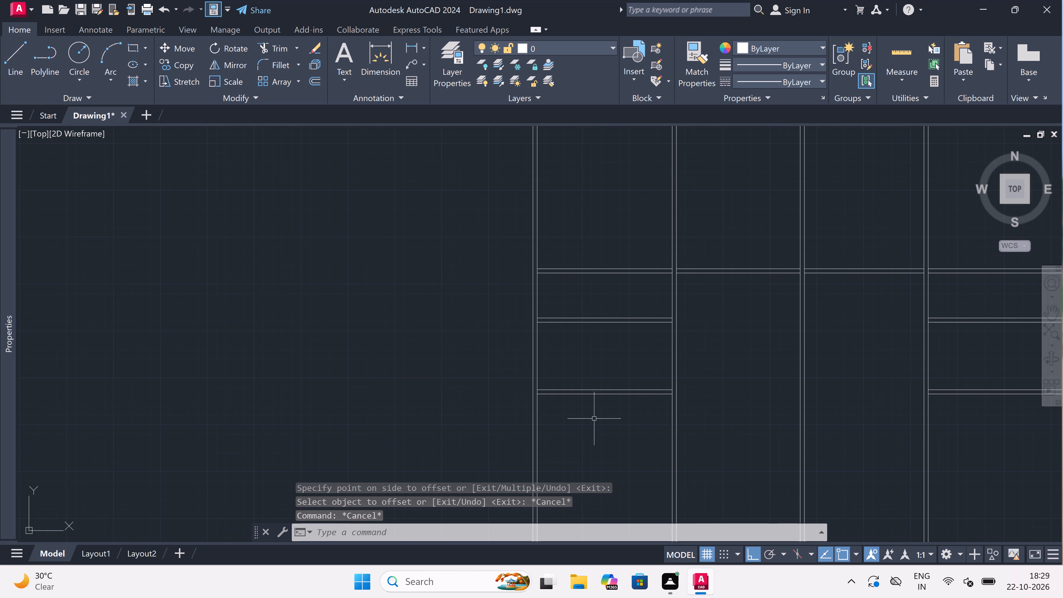
Extend the lowest cross-wall lines of the westernmost and easternmost columns inward across the adjoining vertical walls.
text(ex)
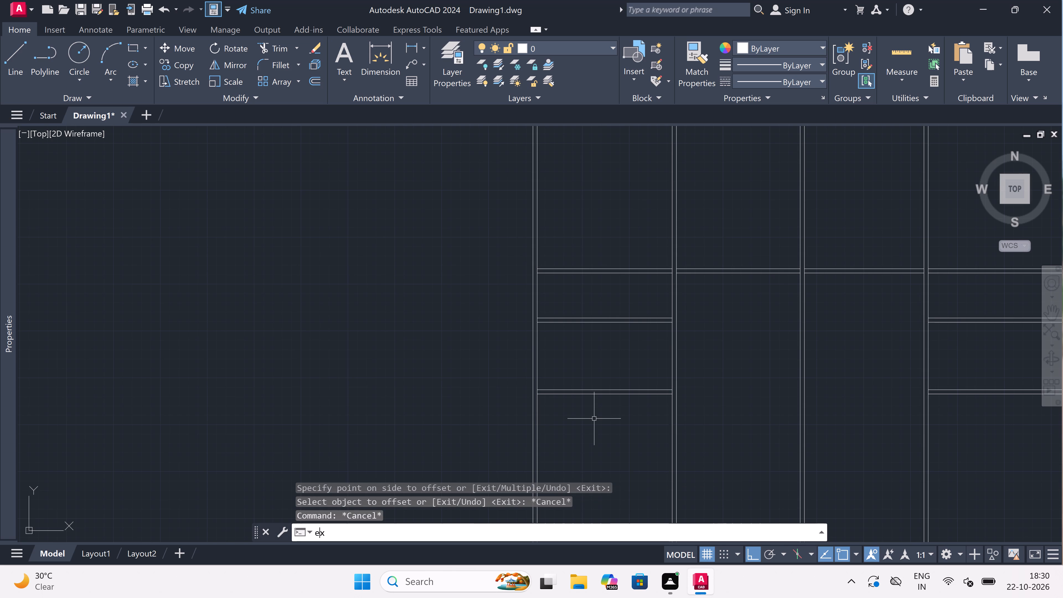
key(space)
click(630, 371)
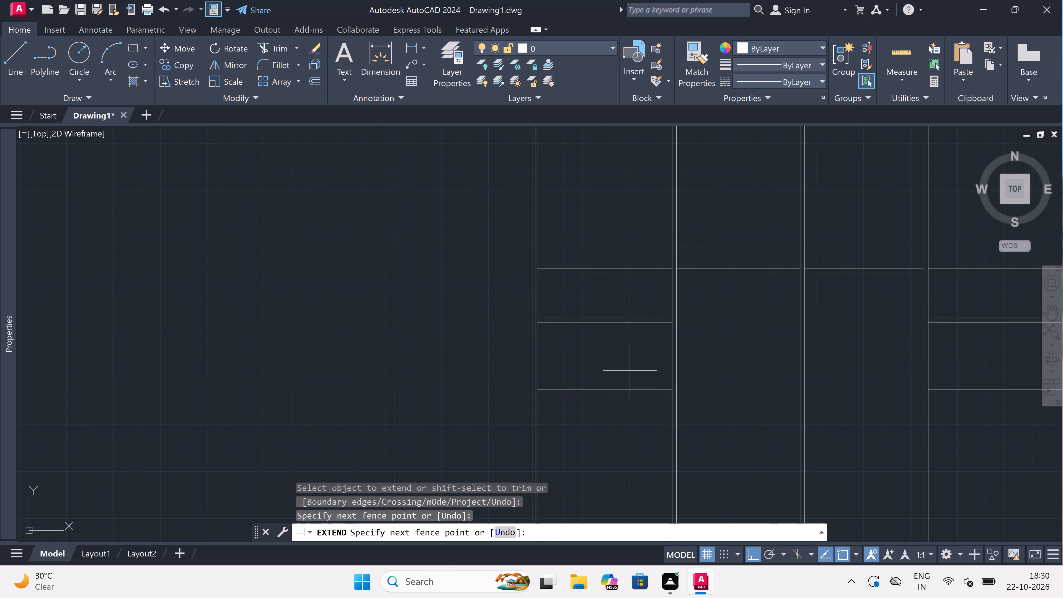
click(660, 437)
scroll(660, 435, down, 1)
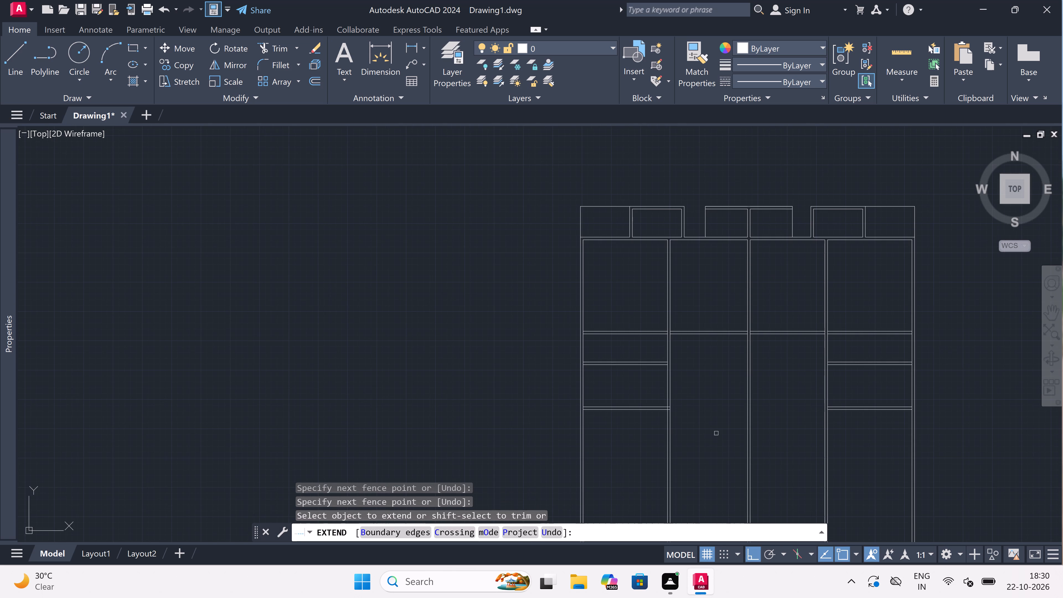
drag(845, 387, 845, 391)
click(839, 451)
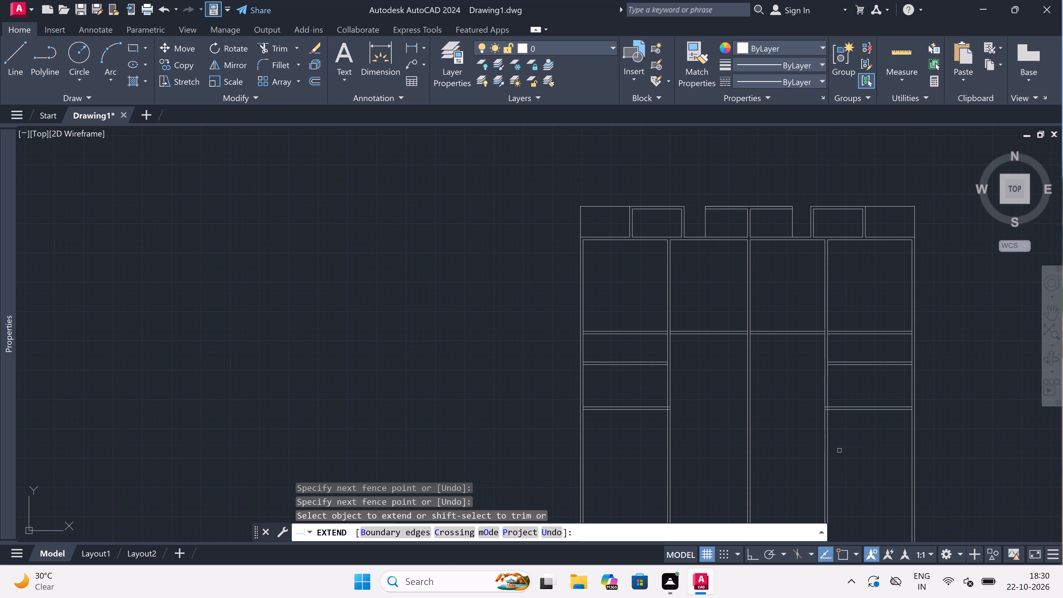
key(Escape)
scroll(627, 432, down, 2)
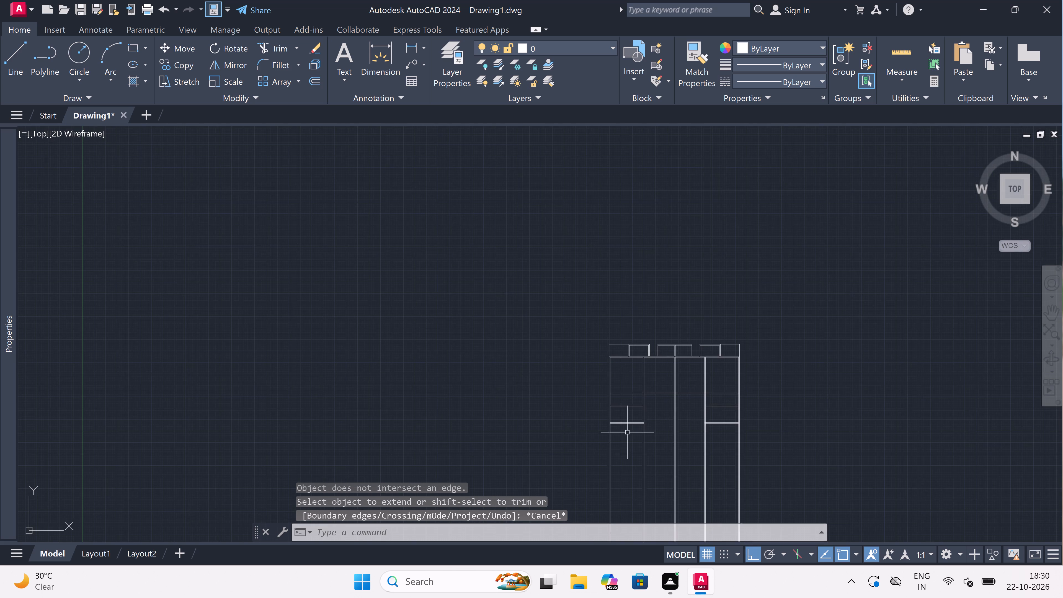
Offset the lower line of the westernmost column's third cross wall 12' downward.
scroll(624, 454, up, 2)
key(o)
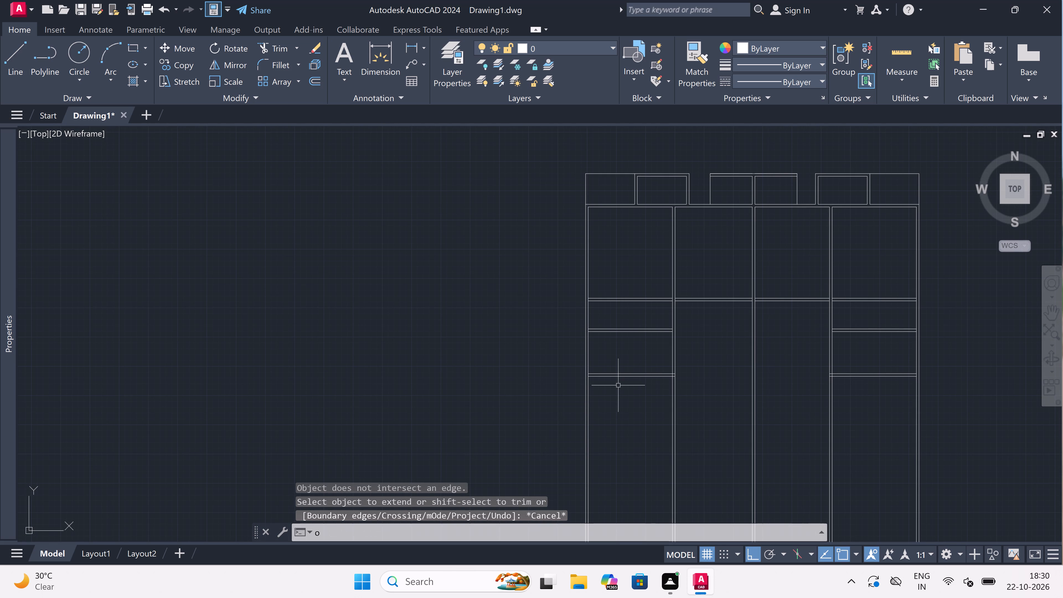
key(space)
scroll(618, 351, down, 1)
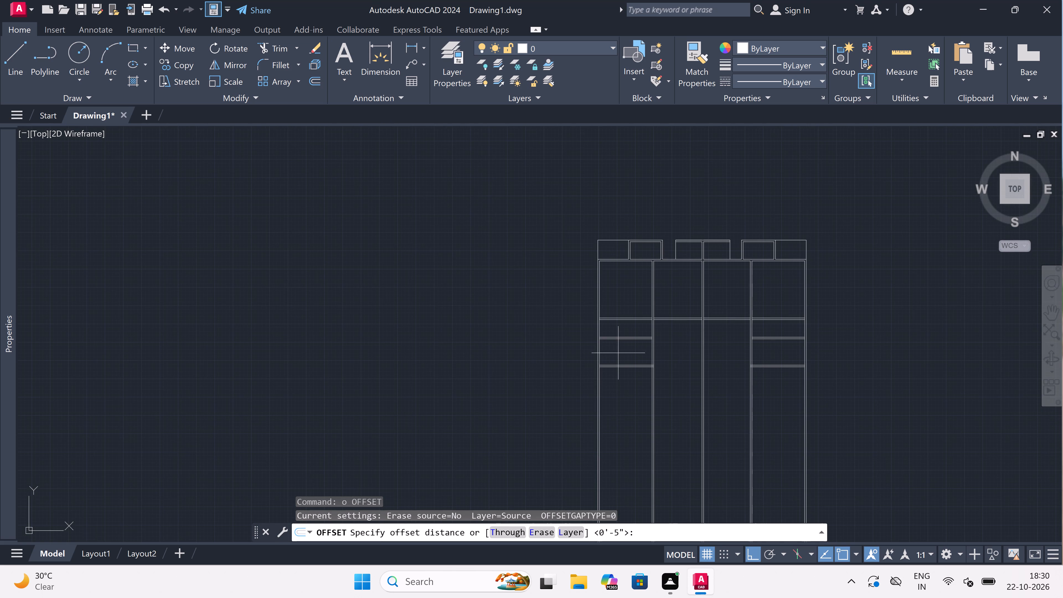
scroll(630, 375, up, 3)
click(622, 349)
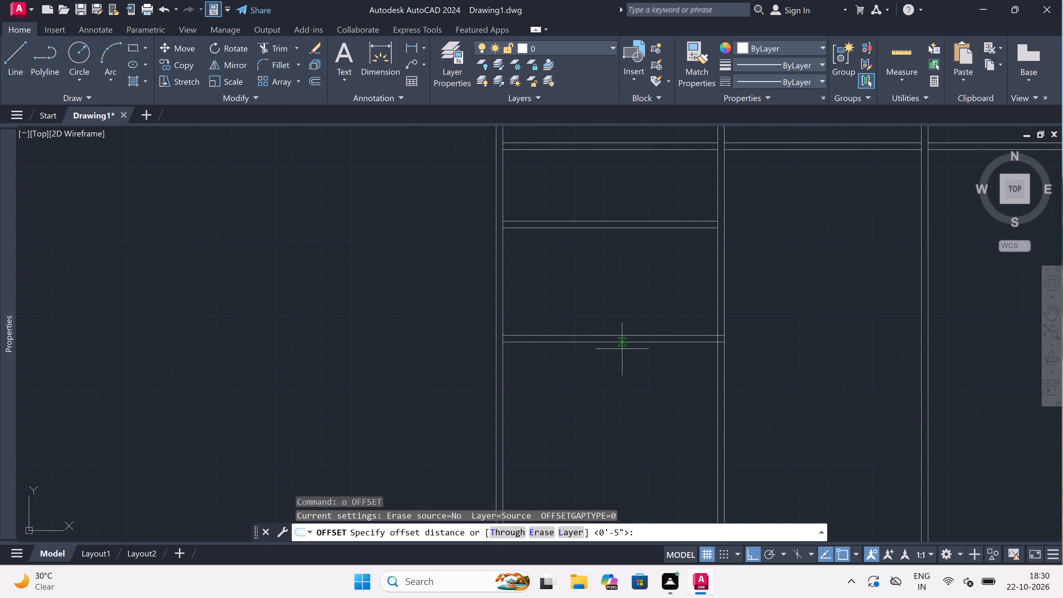
scroll(622, 349, down, 2)
scroll(627, 422, up, 2)
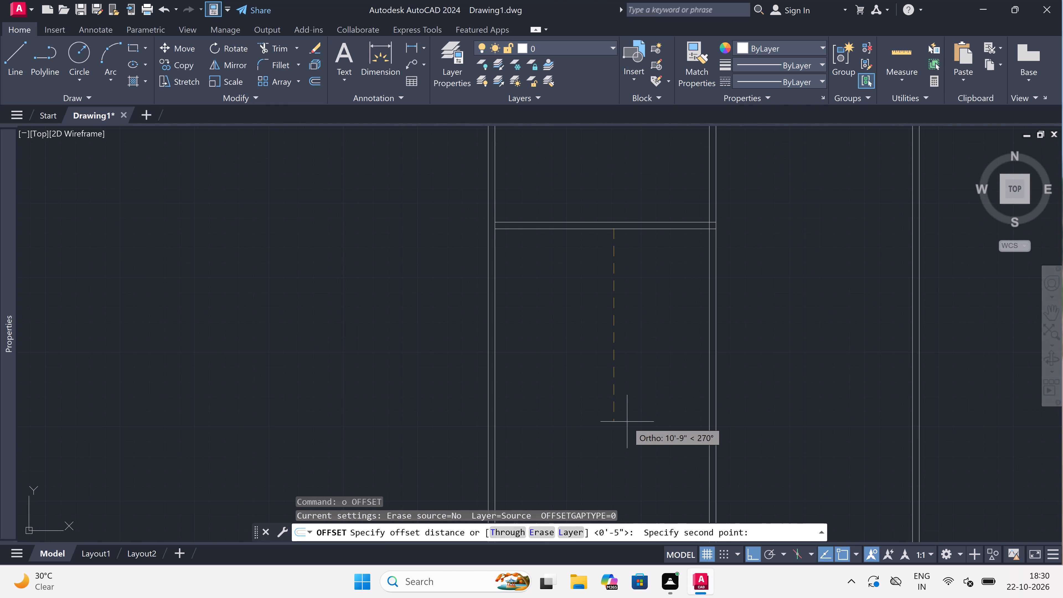
scroll(626, 421, down, 1)
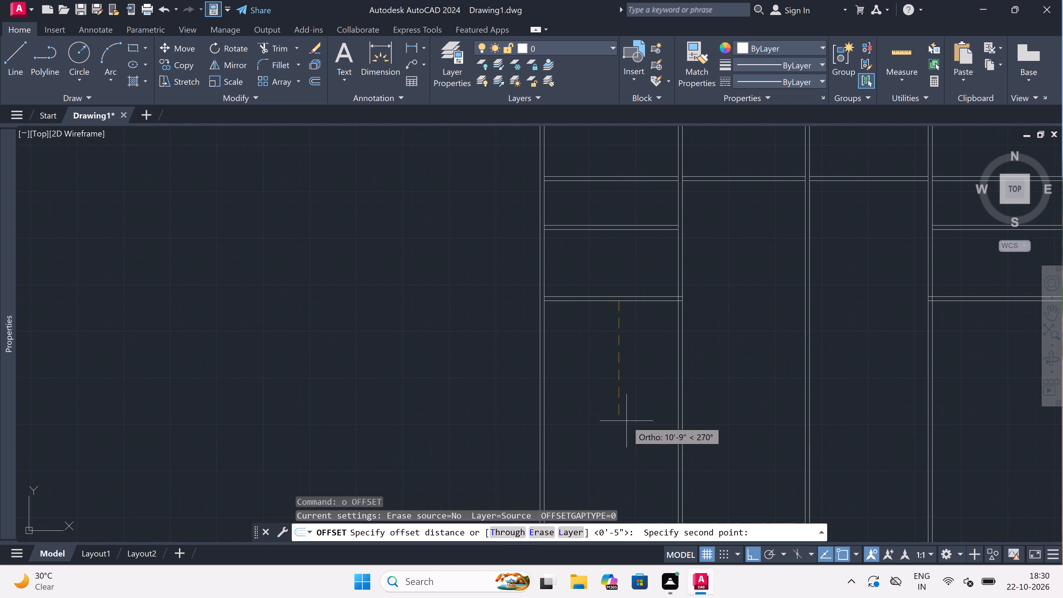
scroll(626, 420, down, 1)
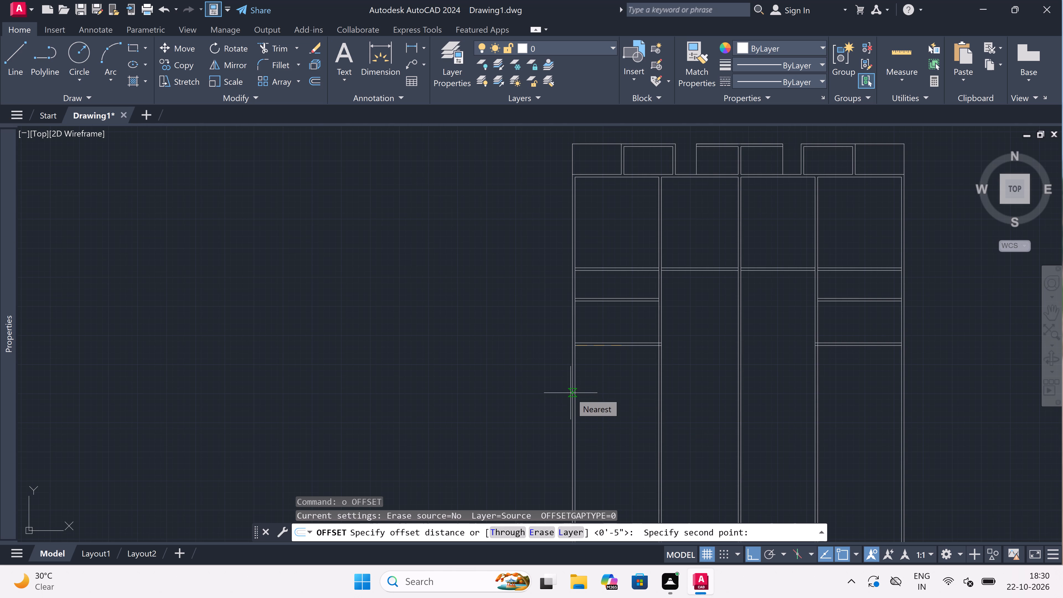
scroll(571, 393, down, 3)
scroll(573, 390, up, 3)
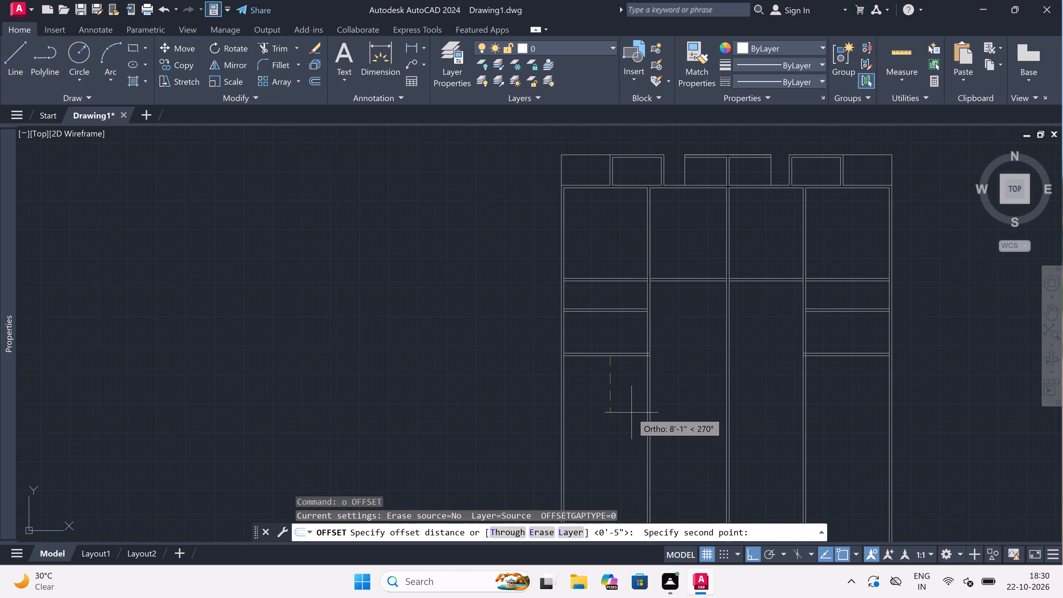
scroll(613, 413, up, 1)
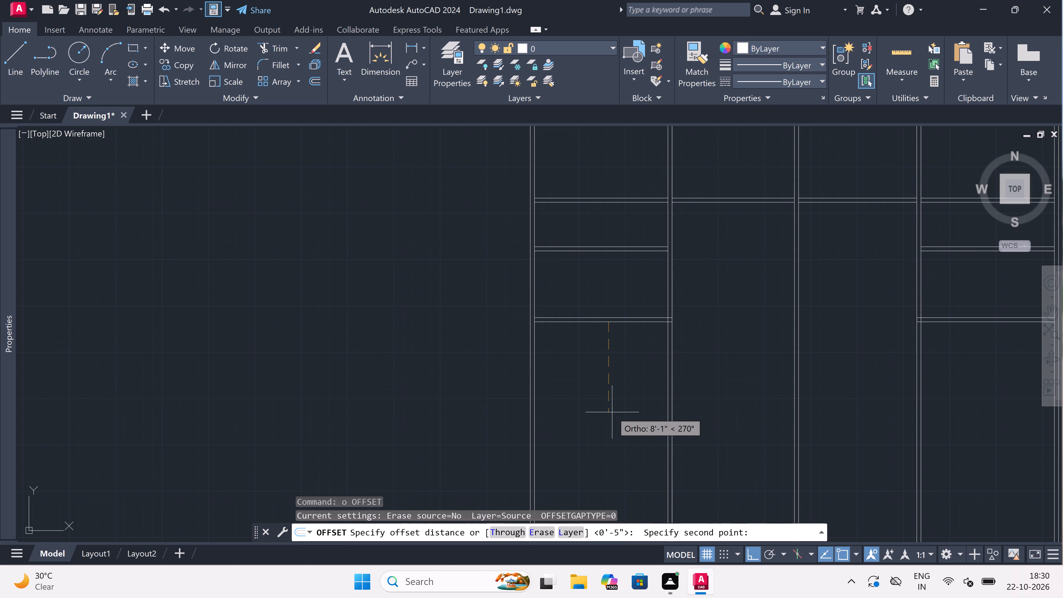
key(1)
text(2')
key(space)
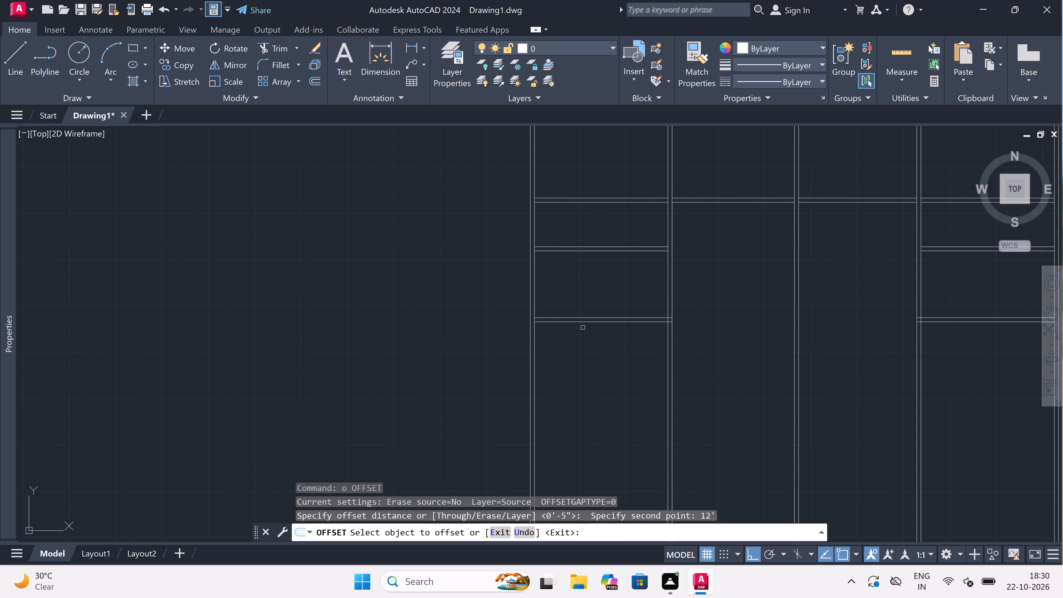
drag(582, 321, 587, 352)
click(595, 399)
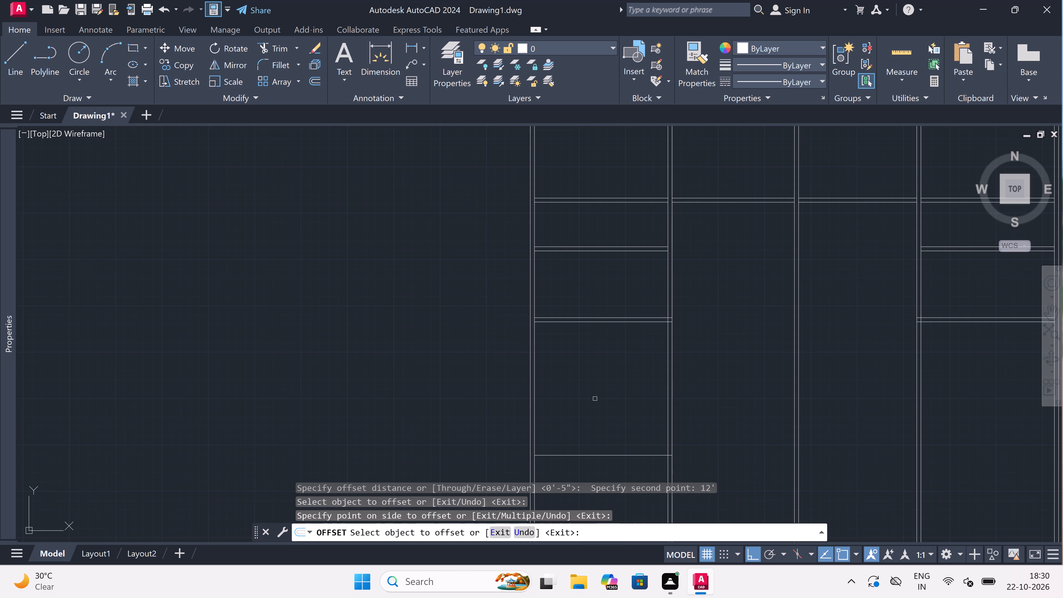
scroll(596, 399, down, 4)
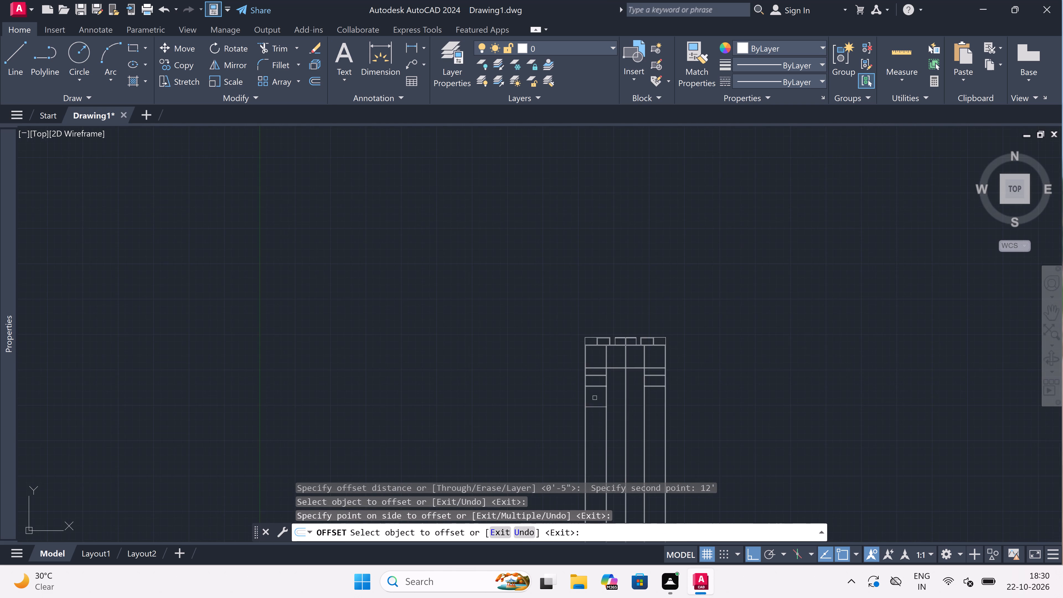
scroll(593, 400, up, 4)
key(Escape)
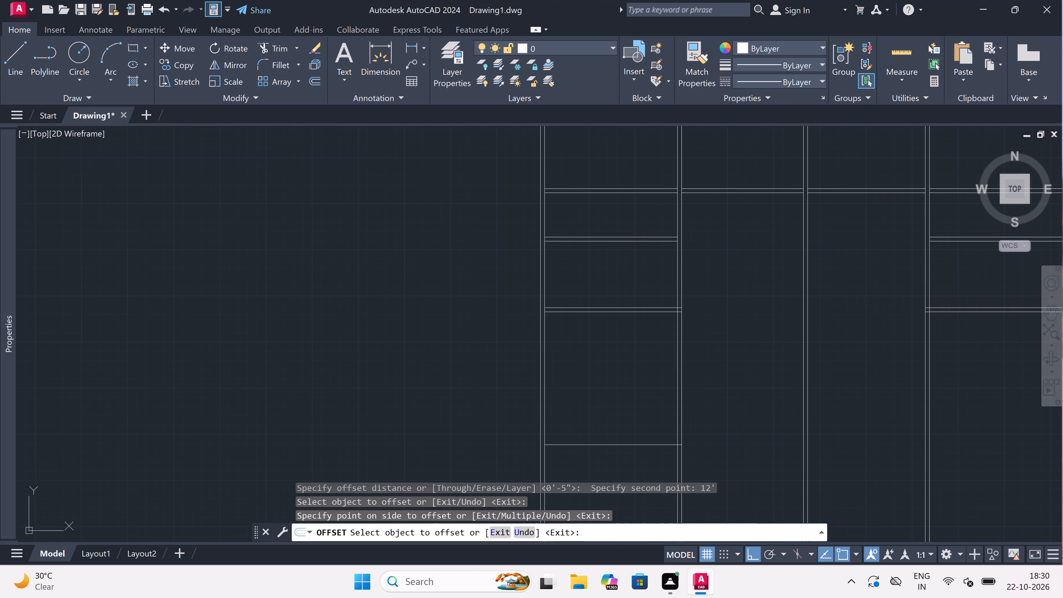
Offset the westernmost column's new lowest cross line 4.5" downward to form the wall thickness.
key(space)
scroll(594, 428, down, 3)
scroll(595, 431, up, 2)
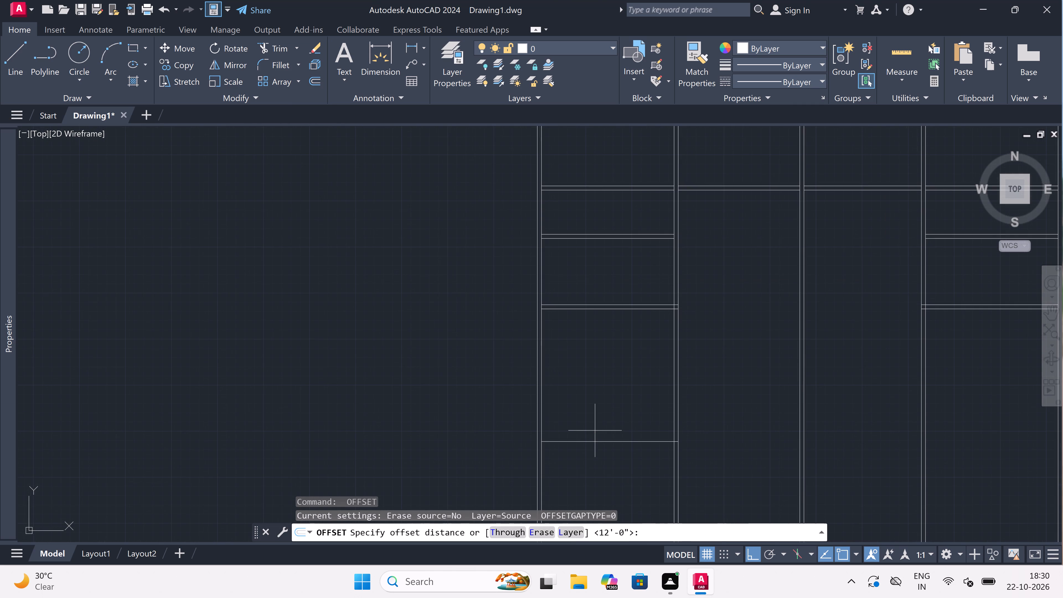
click(597, 437)
scroll(597, 437, down, 2)
scroll(610, 486, up, 2)
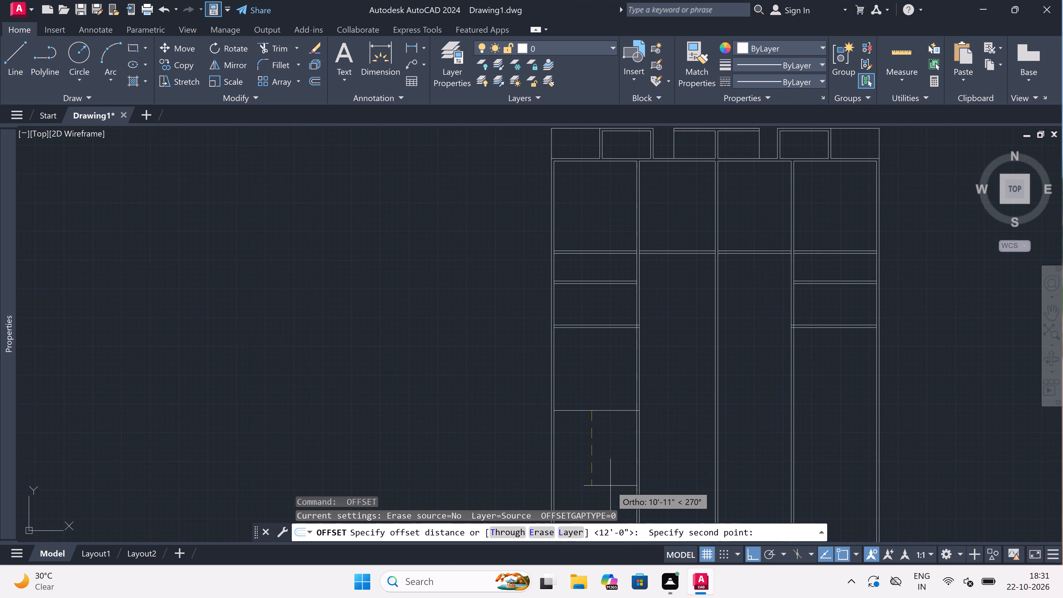
key(4)
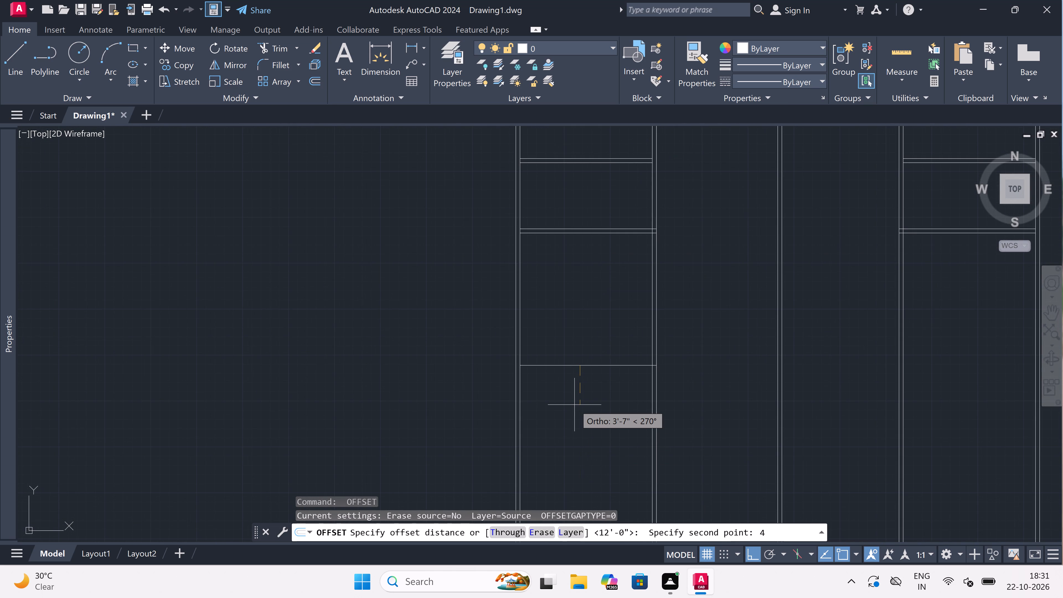
text(.5)
key(shift+quotedbl)
key(space)
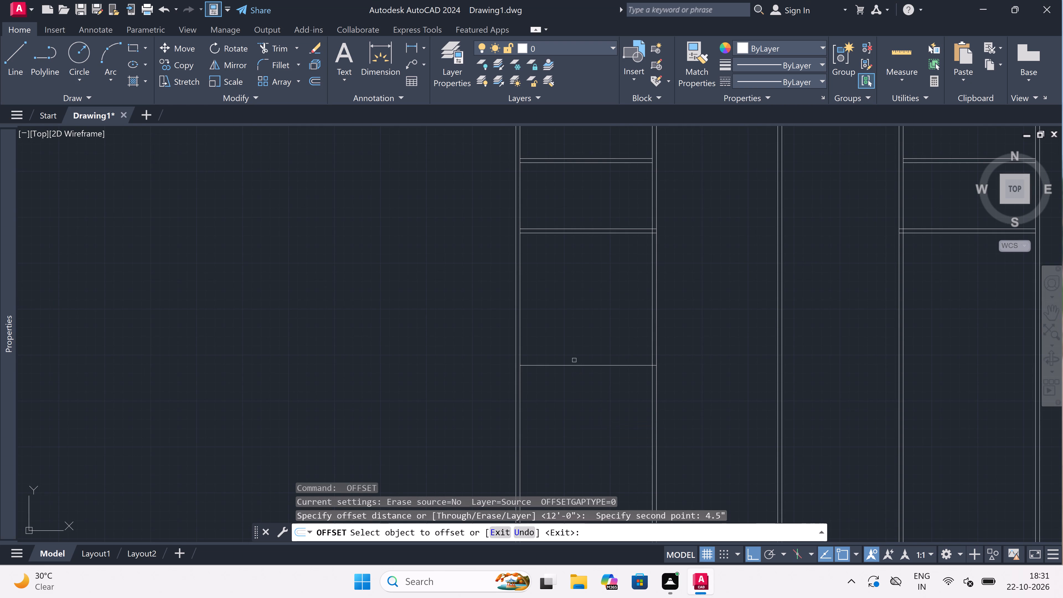
drag(573, 366, 573, 372)
click(577, 441)
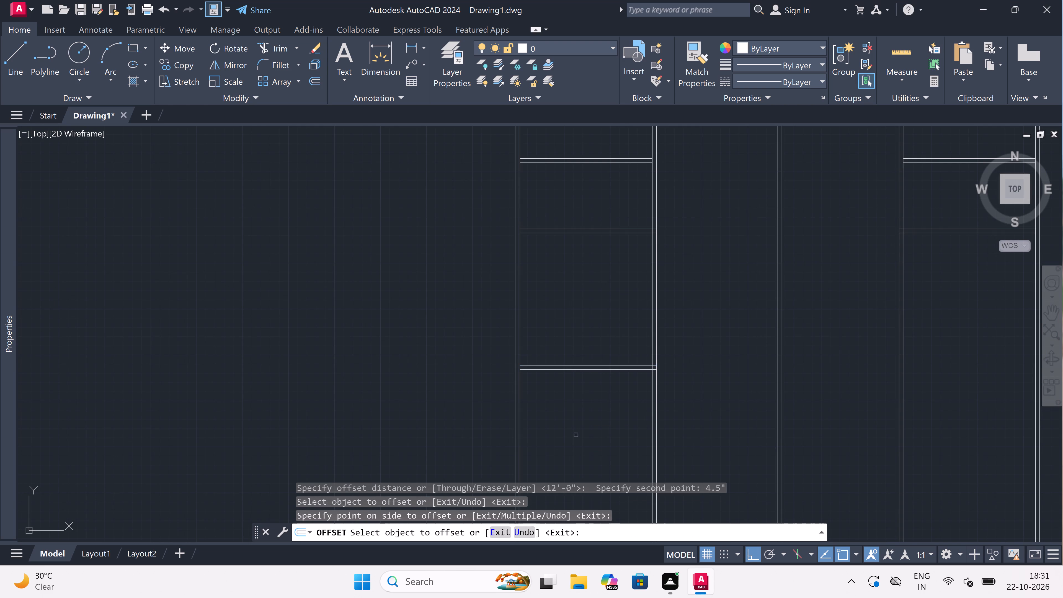
key(Escape)
Offset the lower line of the westernmost column's fourth cross wall 8' downward.
key(space)
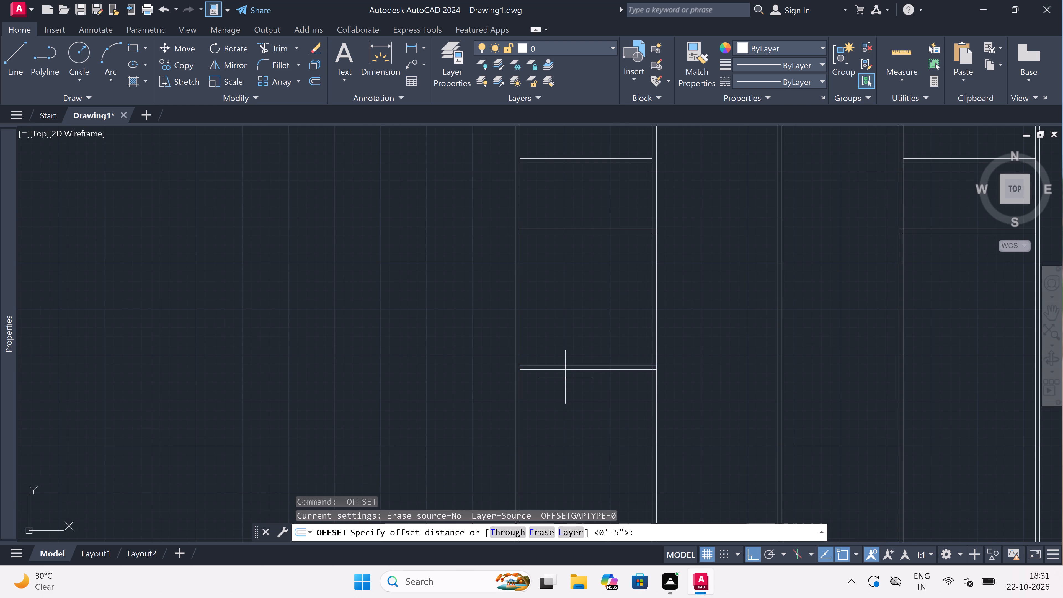
click(565, 375)
scroll(565, 375, down, 2)
scroll(565, 417, up, 2)
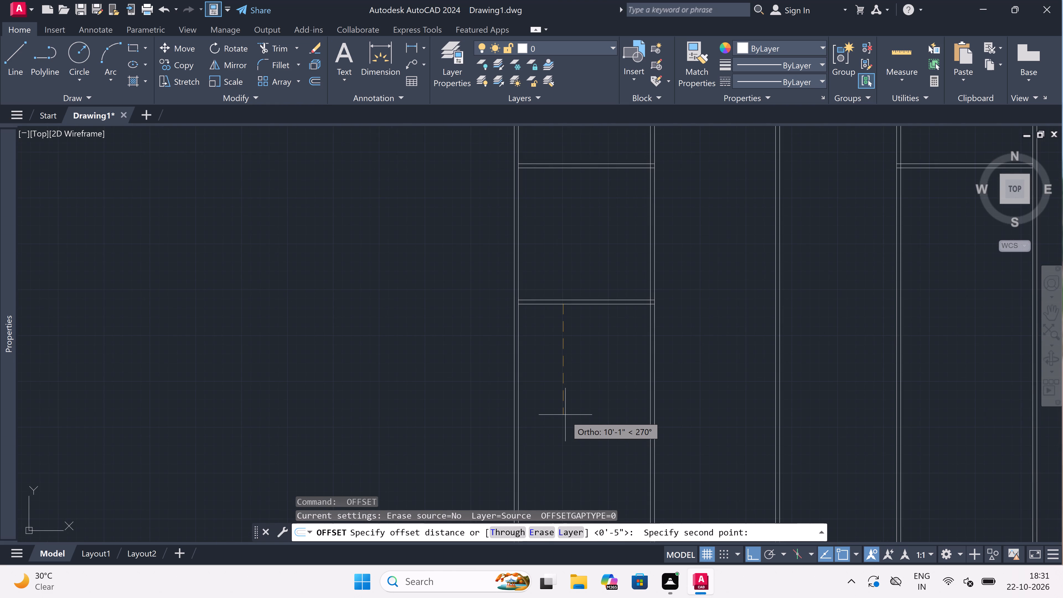
scroll(565, 414, up, 1)
scroll(565, 414, down, 3)
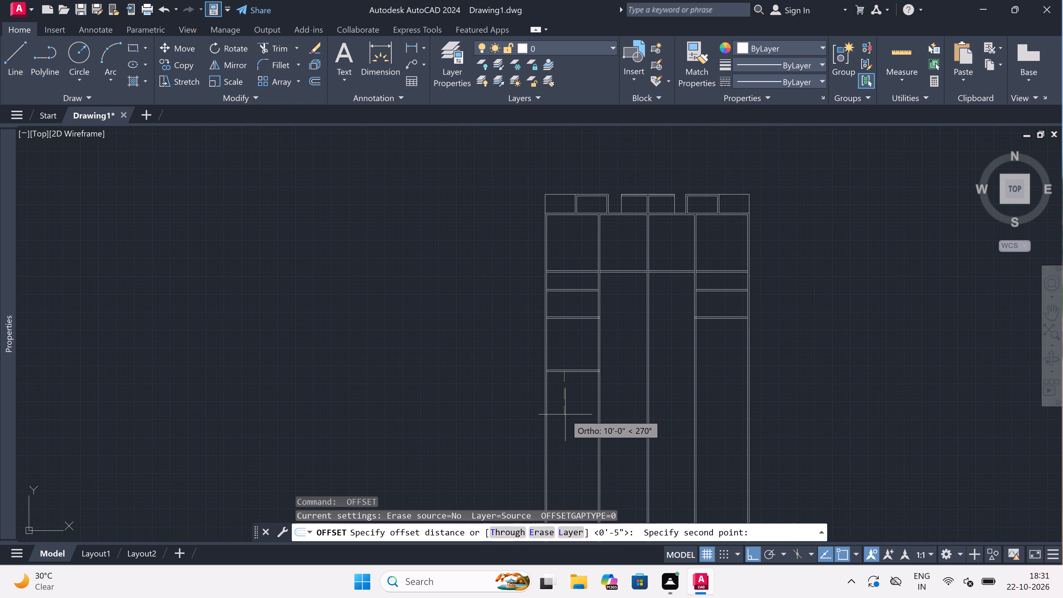
scroll(565, 414, up, 2)
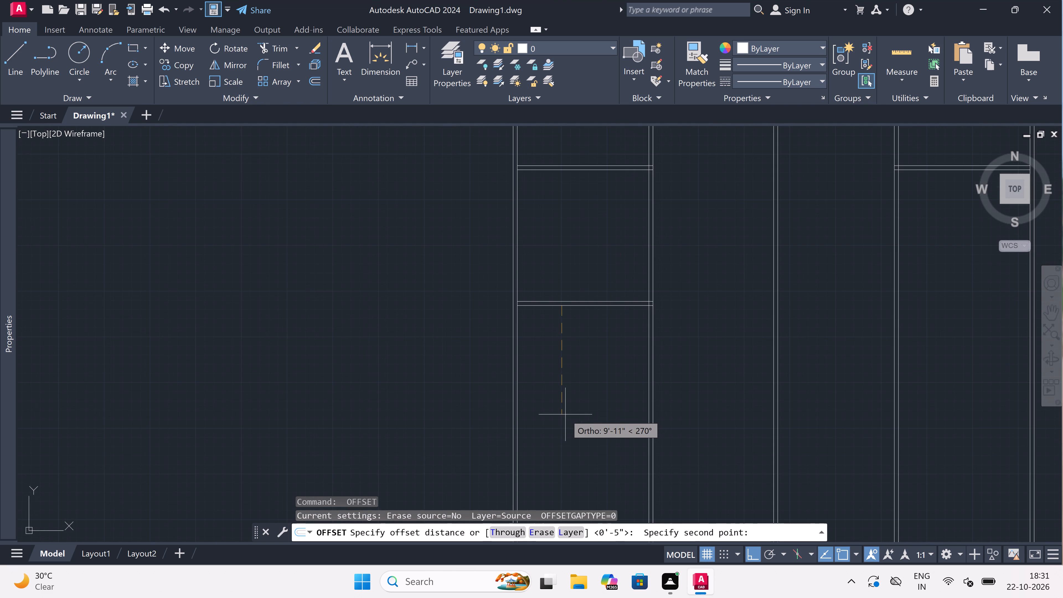
scroll(565, 414, down, 2)
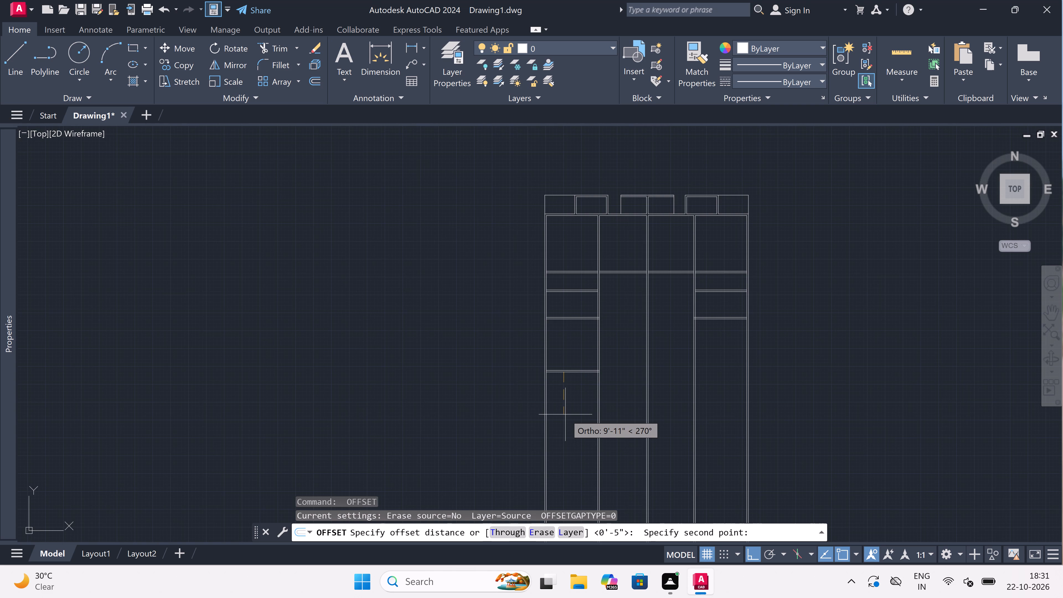
scroll(565, 414, up, 3)
scroll(565, 414, down, 3)
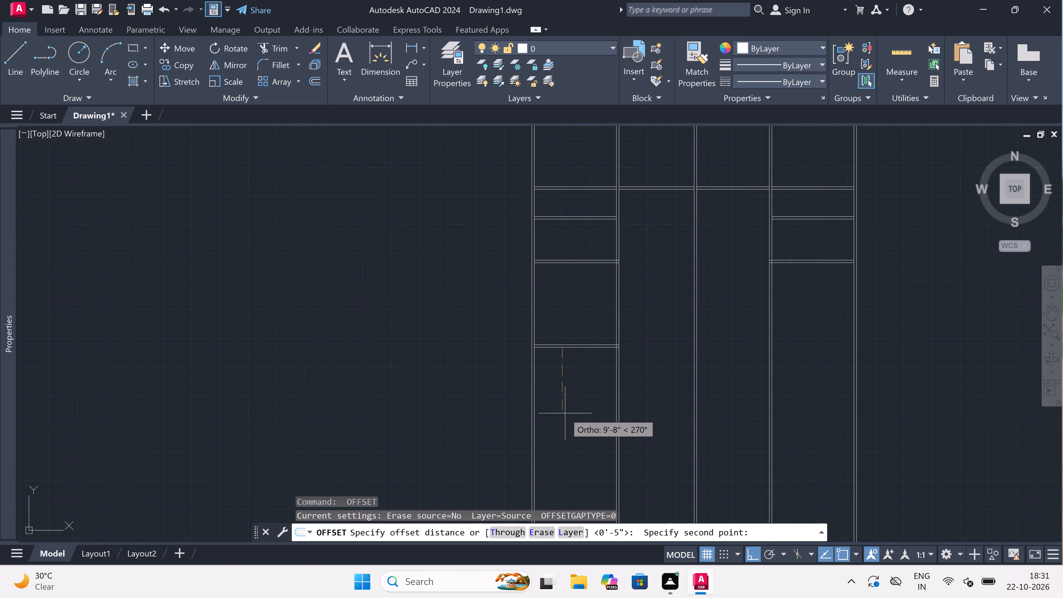
scroll(565, 413, up, 1)
text(8')
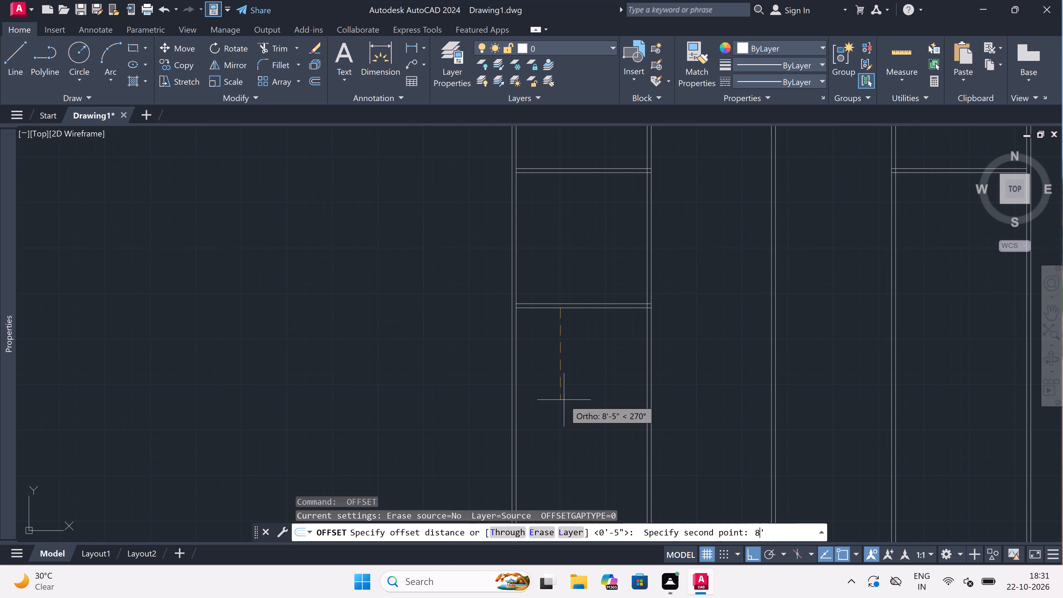
key(space)
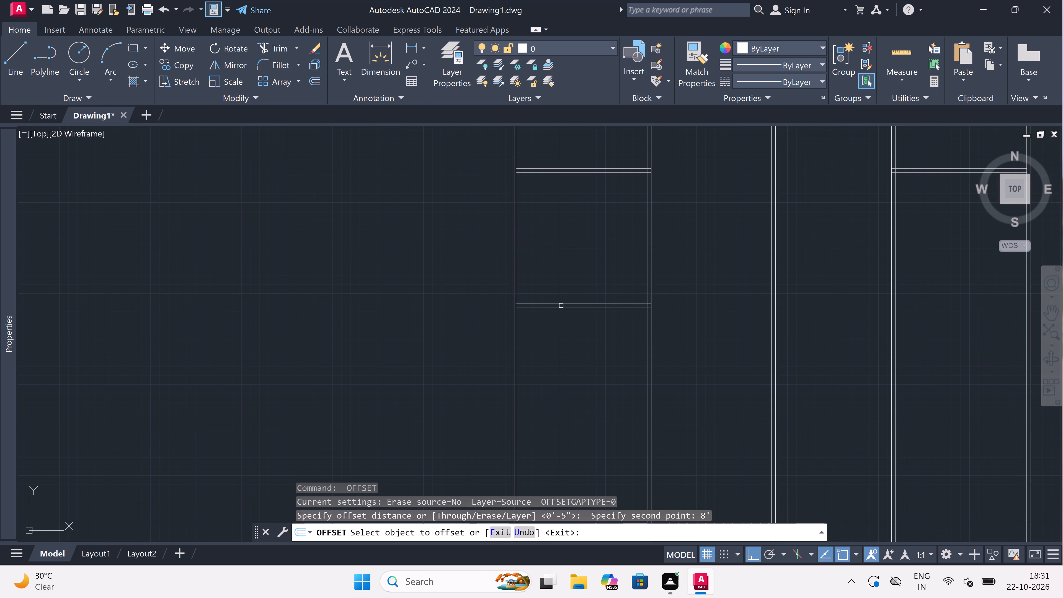
click(552, 308)
click(559, 387)
key(Escape)
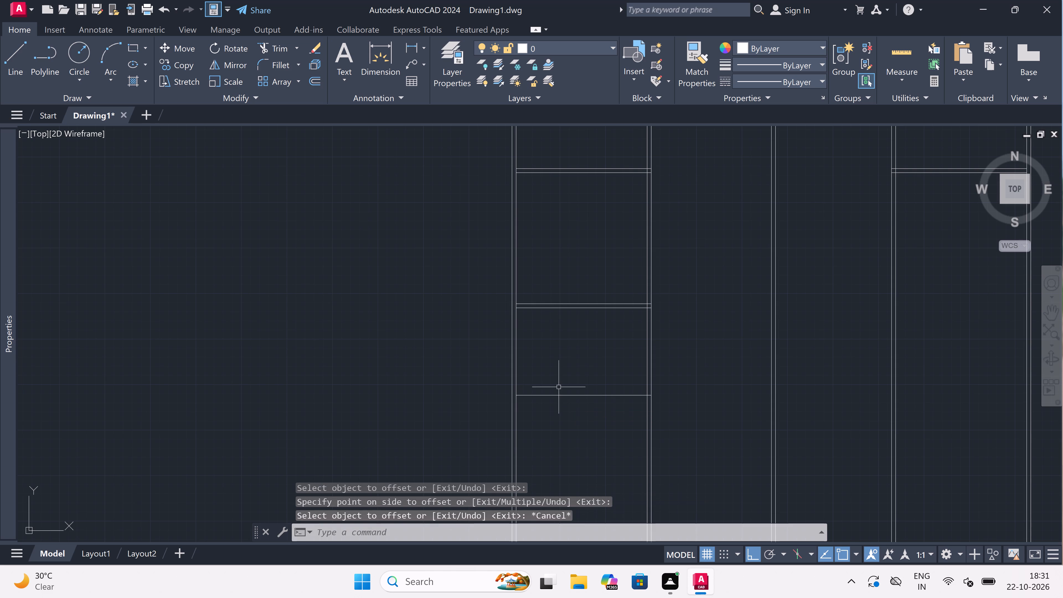
Offset the westernmost column's new fifth cross line 4.5" downward to form the wall thickness.
key(space)
click(557, 394)
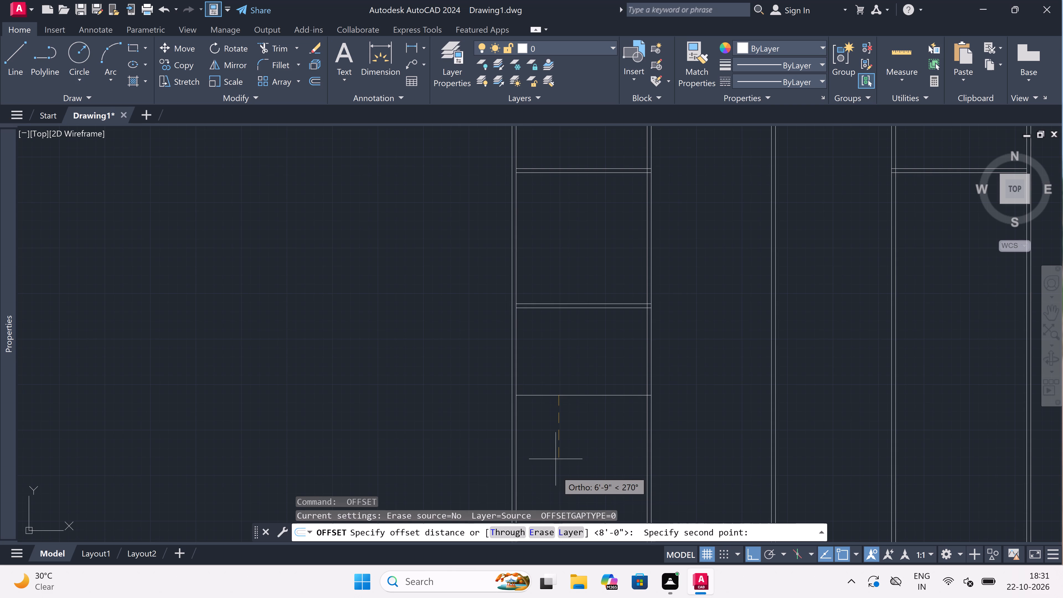
key(4)
key(period)
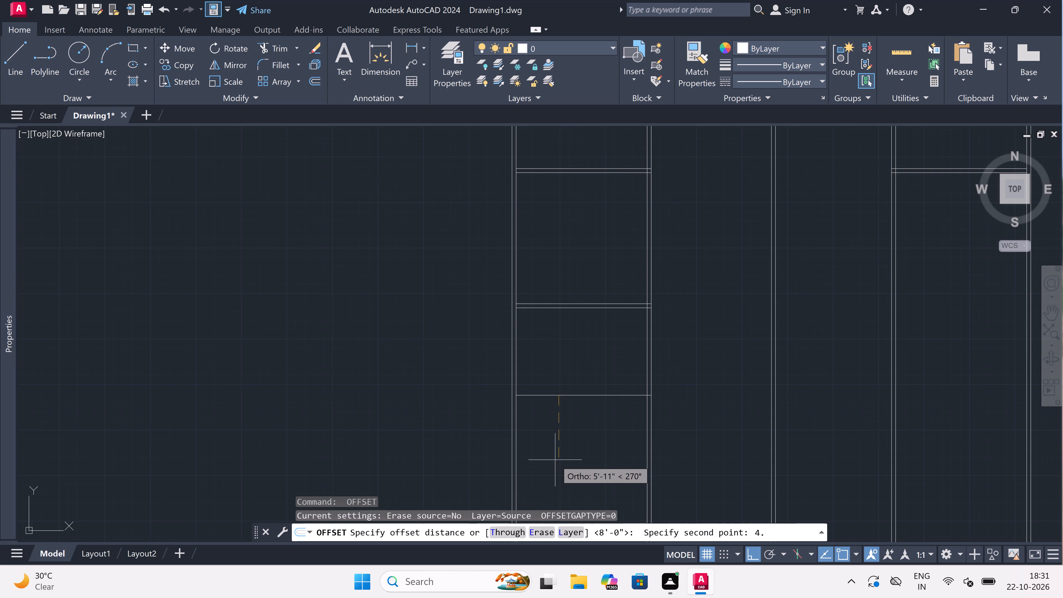
key(5)
key(shift+quotedbl)
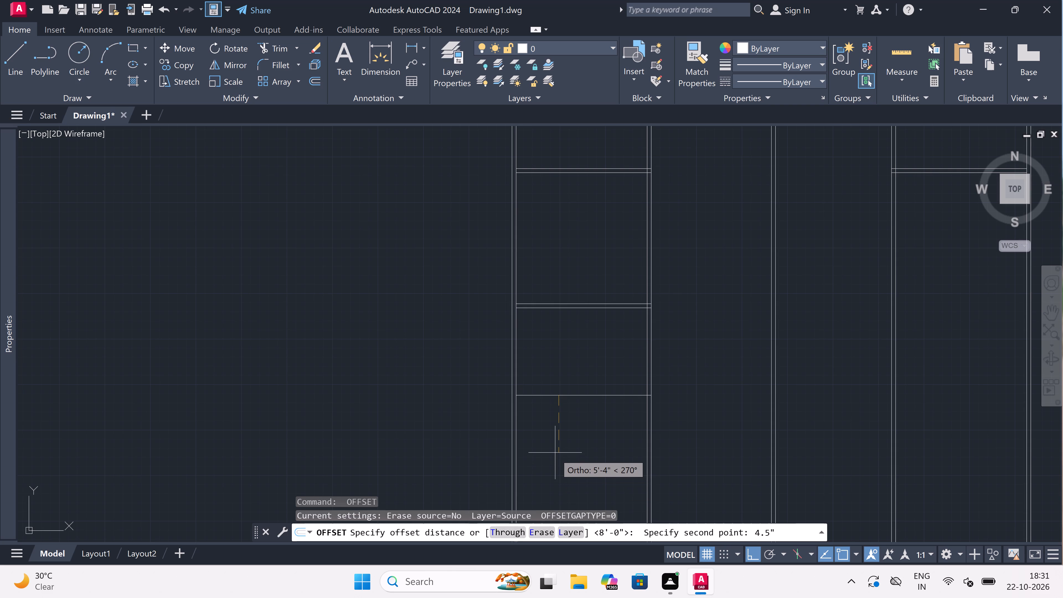
key(space)
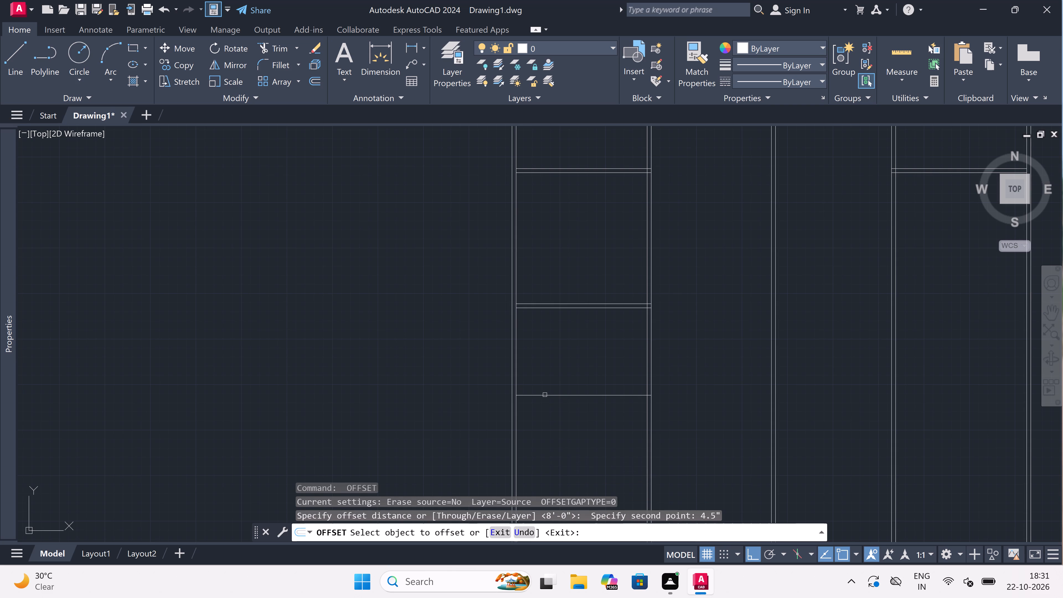
drag(545, 395, 545, 437)
click(545, 462)
key(Escape)
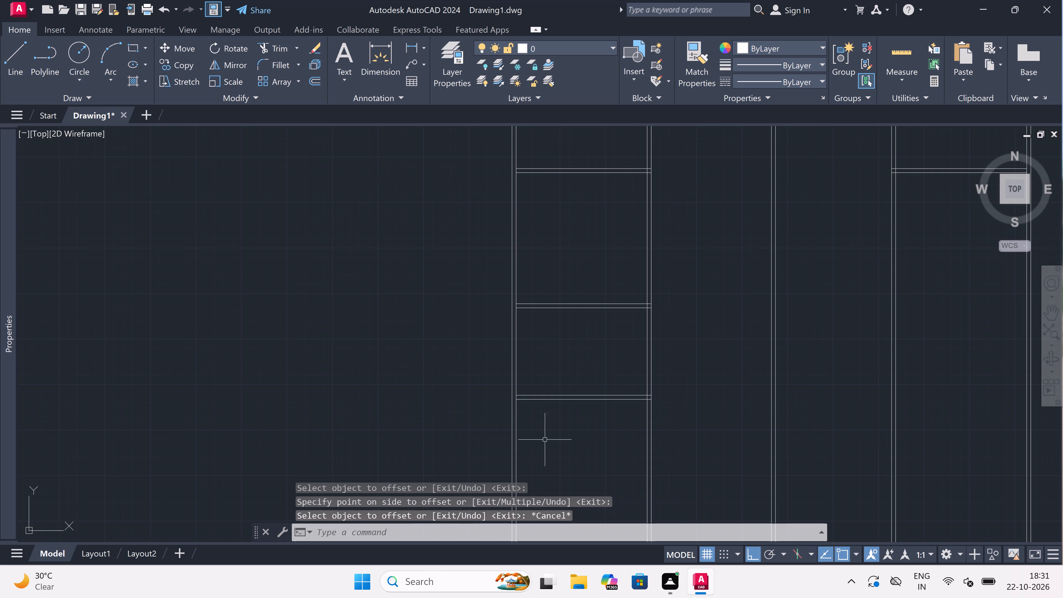
Offset the lower line of the westernmost column's fifth cross wall 12' downward.
scroll(549, 408, down, 5)
scroll(548, 407, up, 4)
key(space)
click(547, 407)
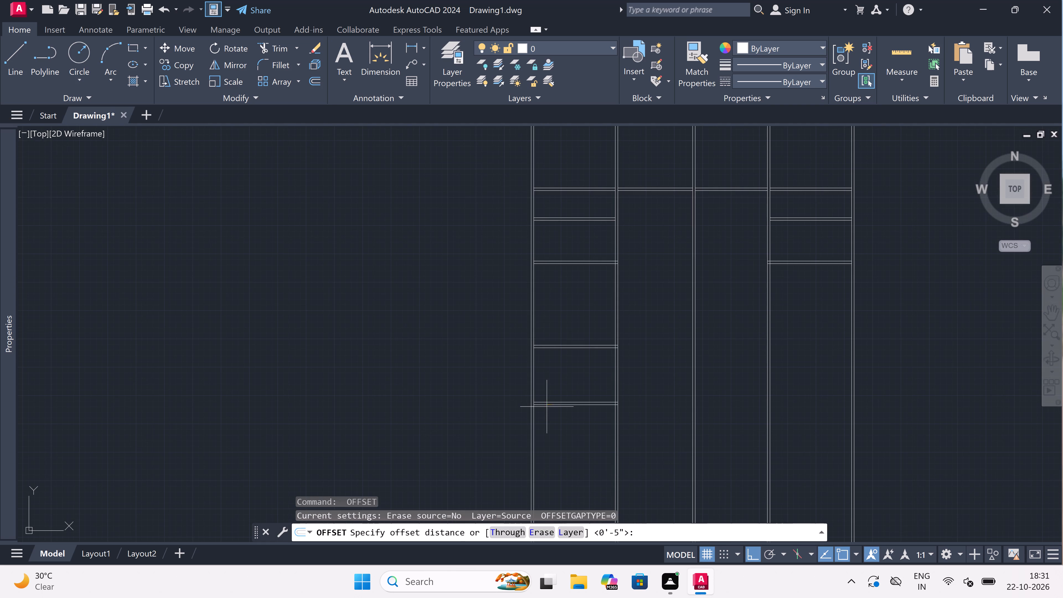
scroll(564, 452, up, 2)
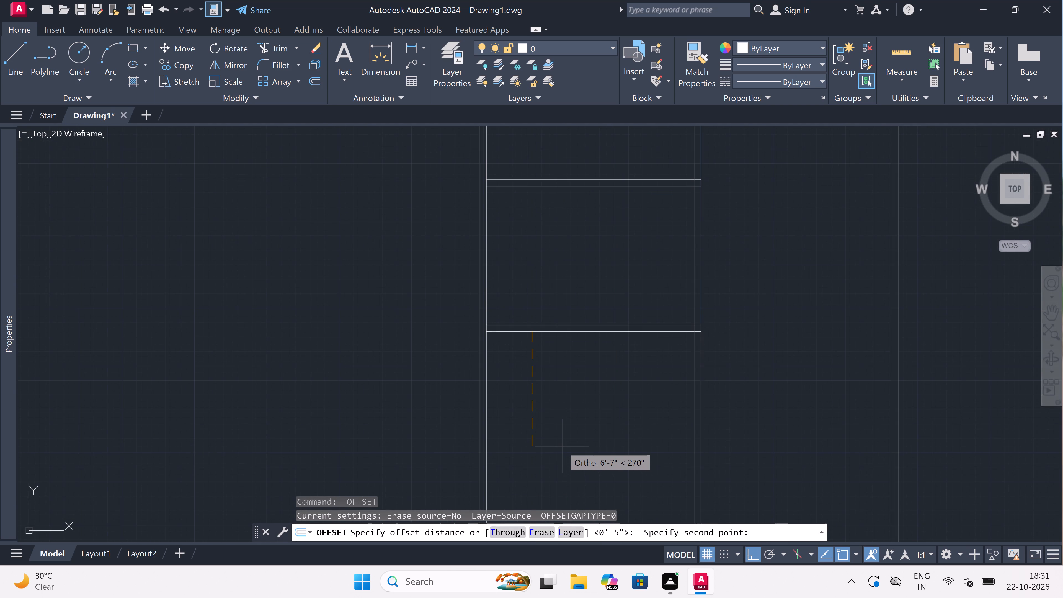
key(1)
key(2)
key(apostrophe)
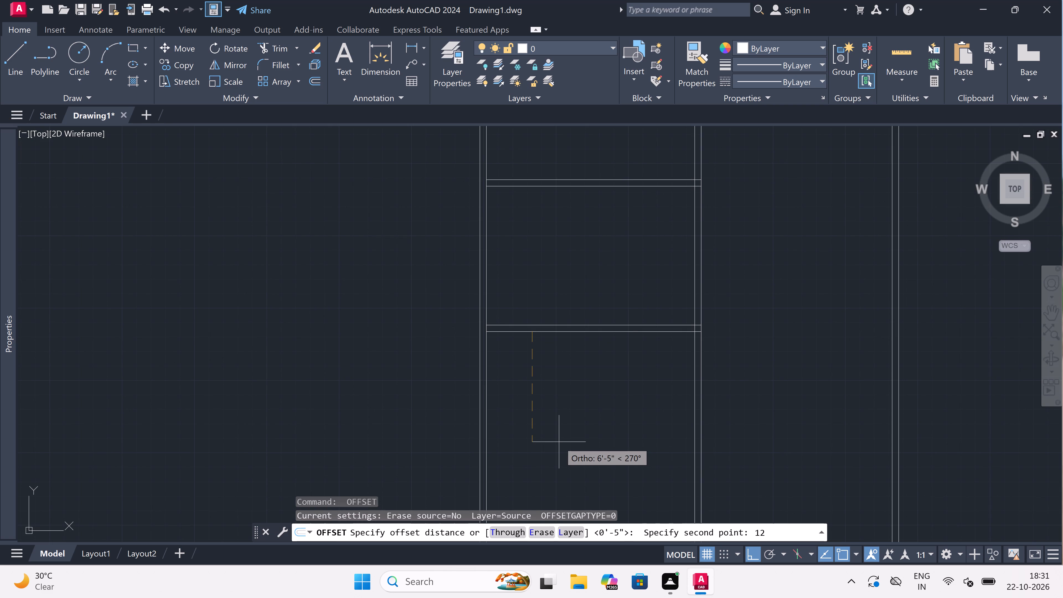
key(space)
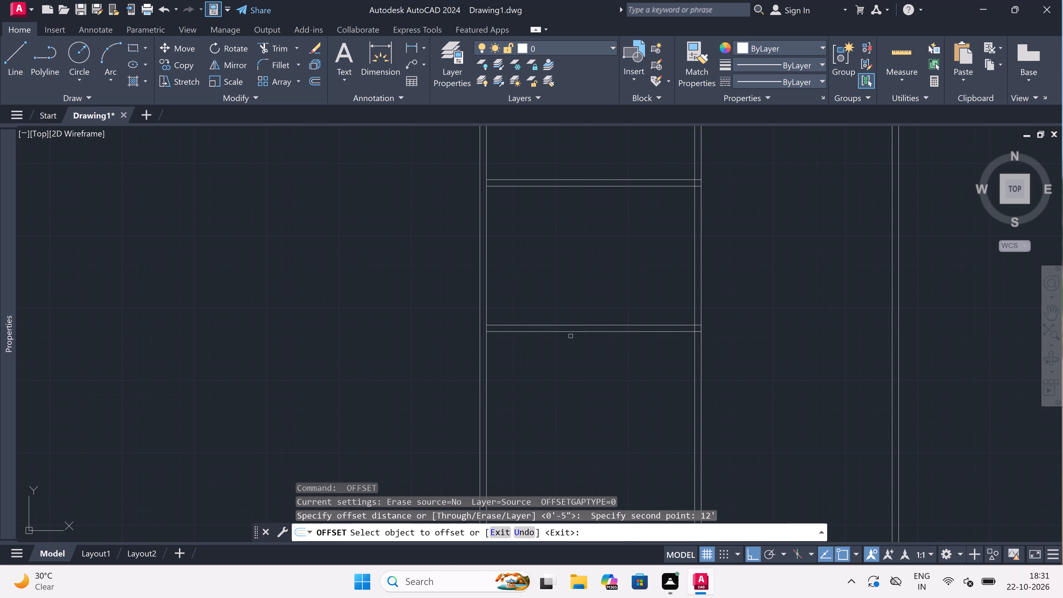
drag(569, 333, 569, 333)
drag(569, 333, 574, 385)
scroll(574, 385, down, 2)
click(577, 426)
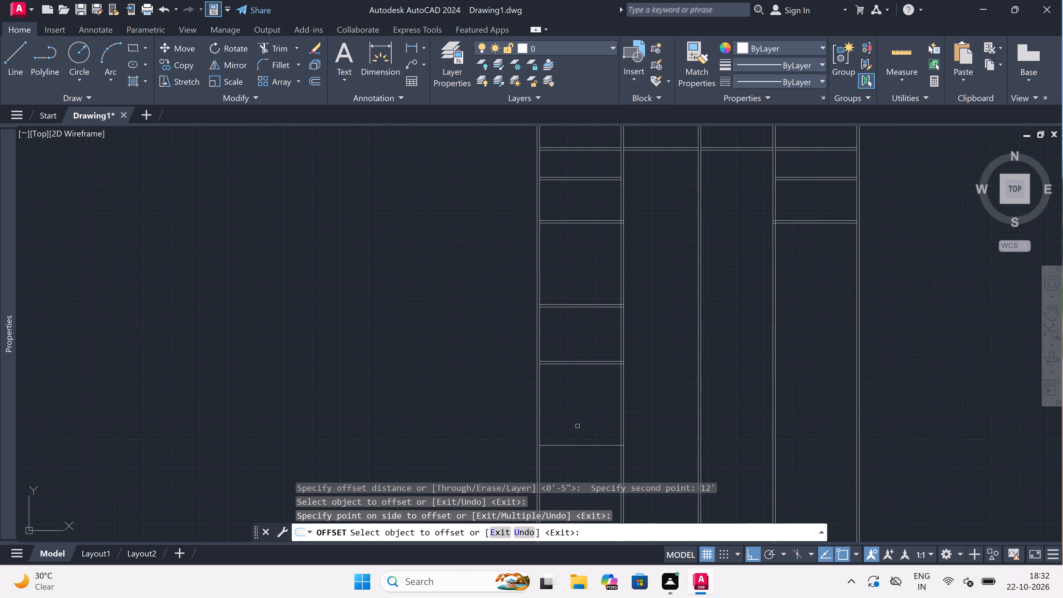
key(Escape)
Offset the westernmost column's new sixth cross line 4.5" downward to form the wall thickness.
scroll(567, 379, down, 4)
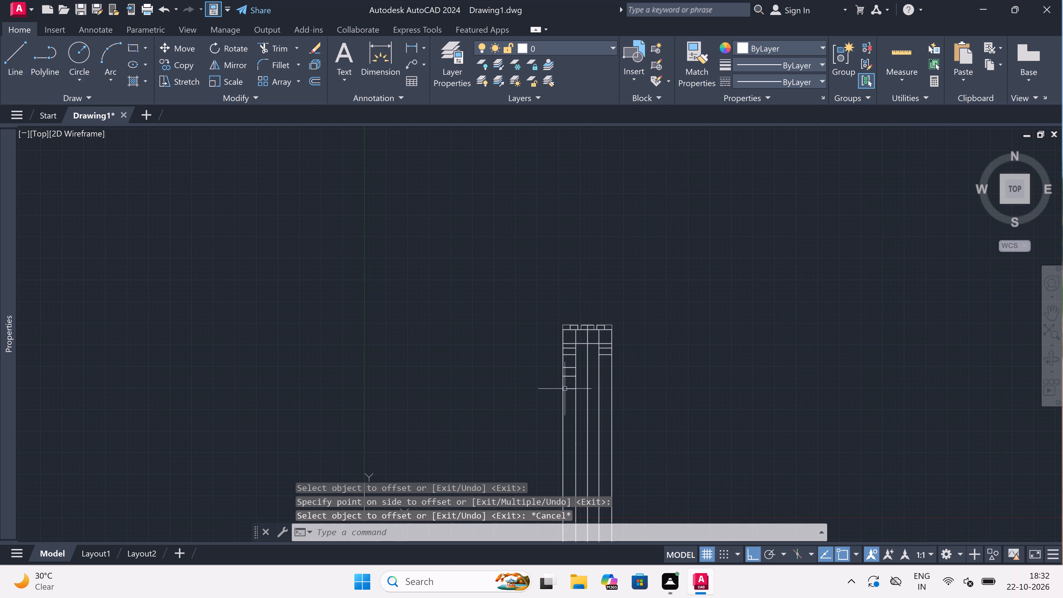
scroll(565, 396, up, 5)
scroll(568, 383, down, 2)
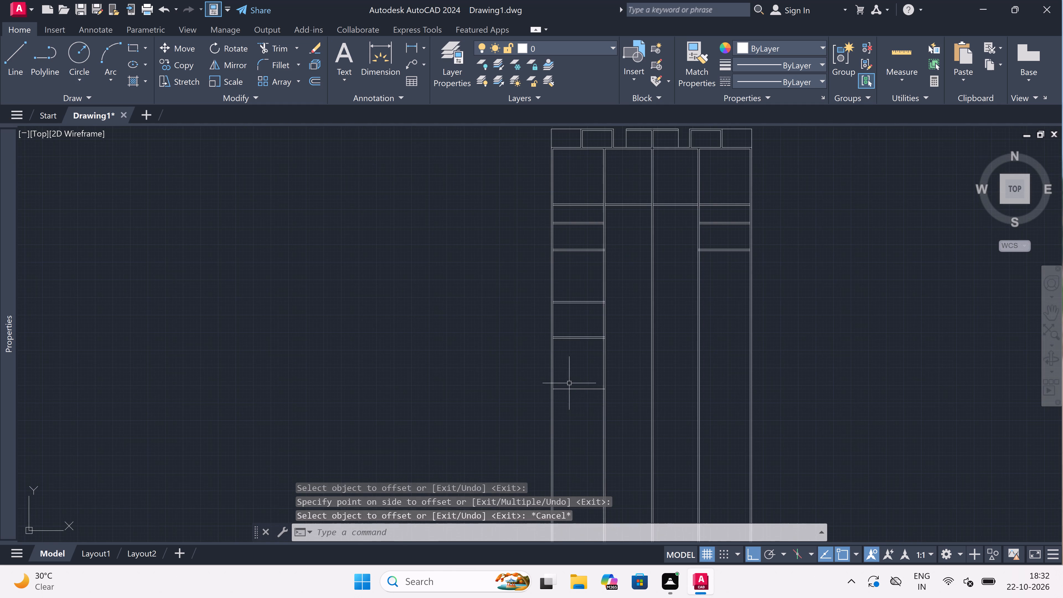
scroll(571, 398, up, 4)
key(space)
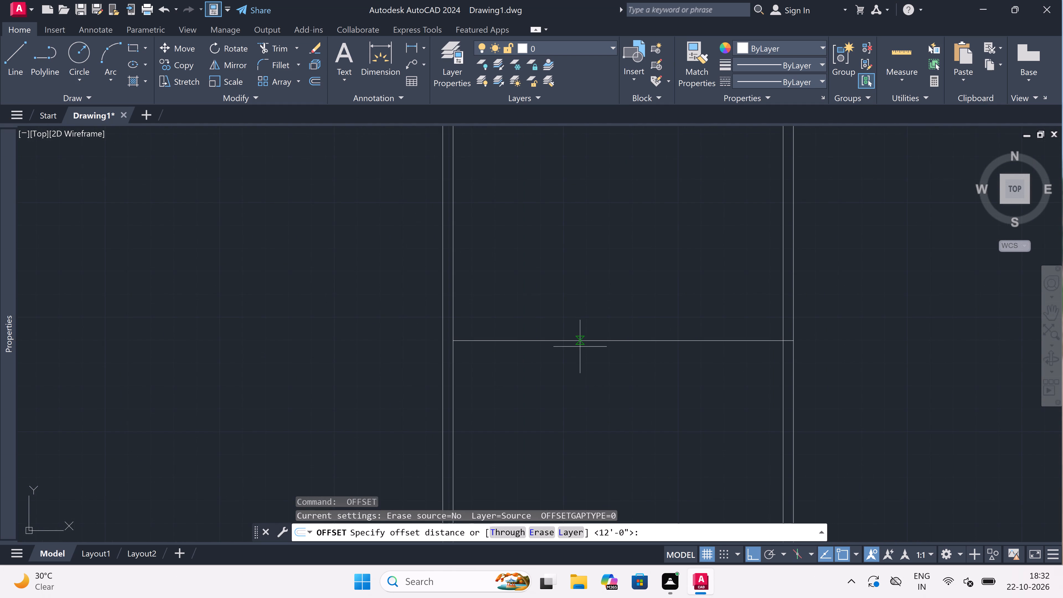
click(580, 346)
key(4)
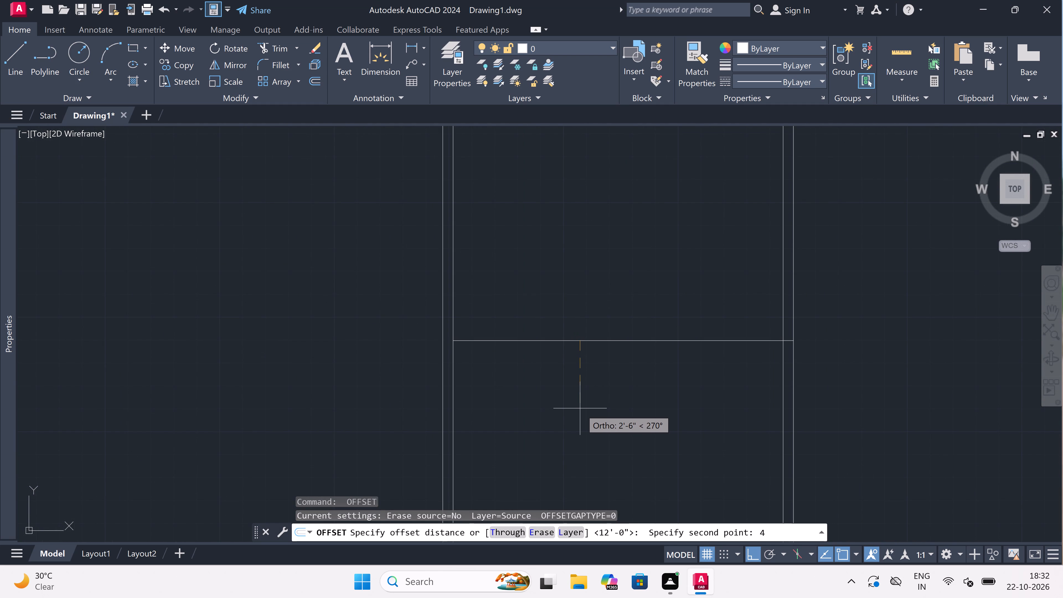
text(.5)
key(shift+quotedbl)
key(space)
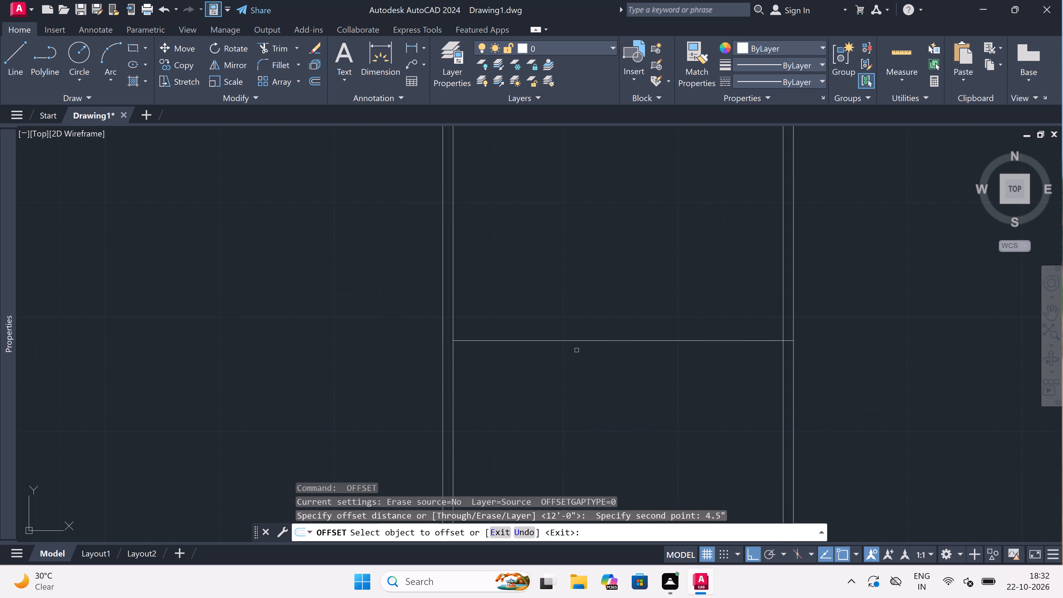
drag(580, 341, 579, 354)
click(579, 370)
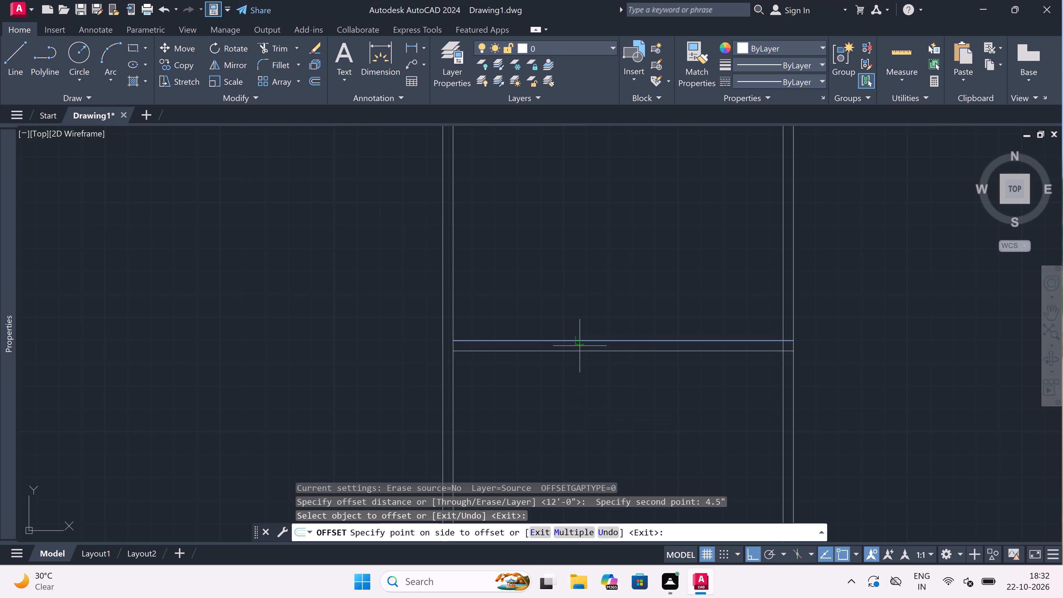
key(Escape)
Offset the lower line of the westernmost column's sixth cross wall 6' downward.
key(space)
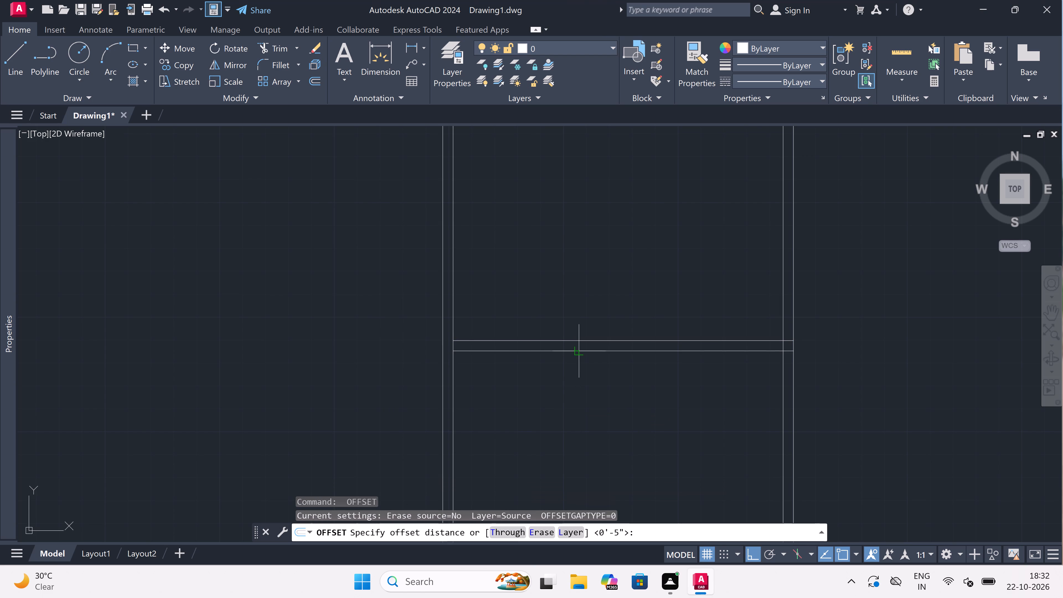
click(578, 354)
scroll(578, 354, down, 4)
scroll(578, 392, up, 3)
scroll(578, 392, down, 1)
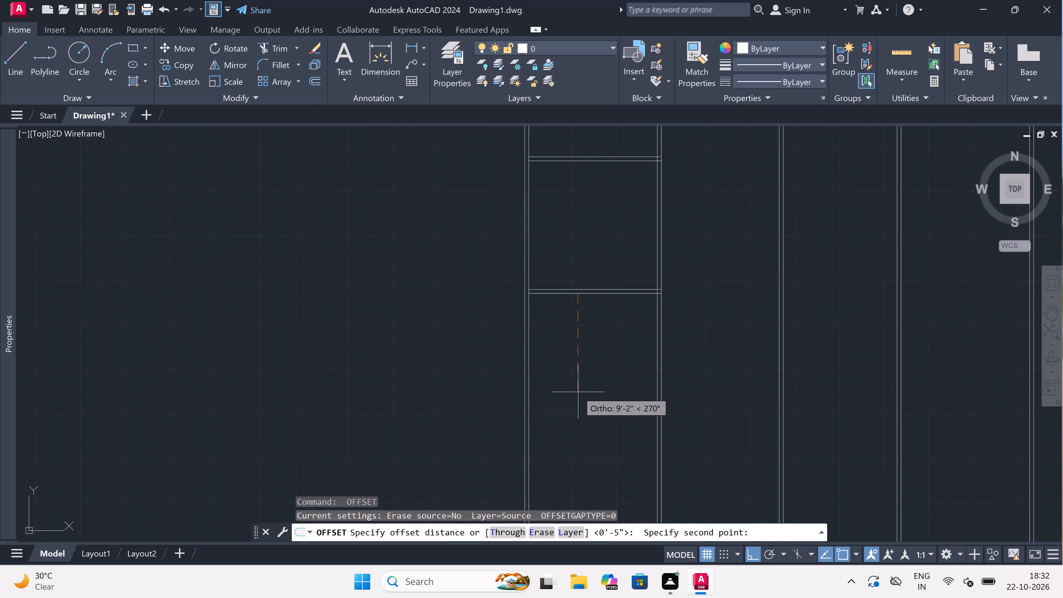
scroll(578, 392, down, 1)
key(6)
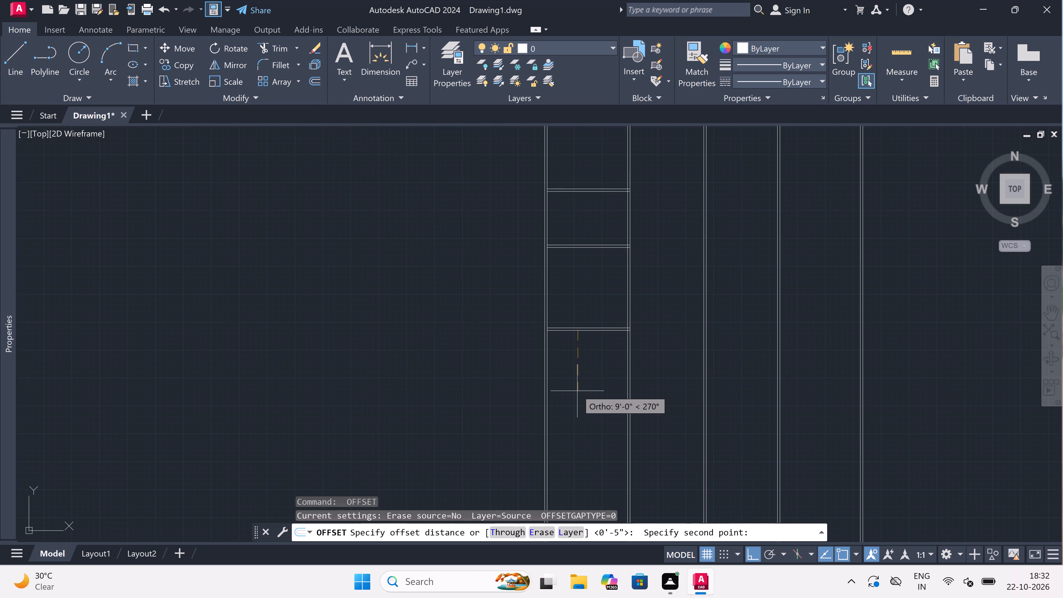
key(apostrophe)
key(space)
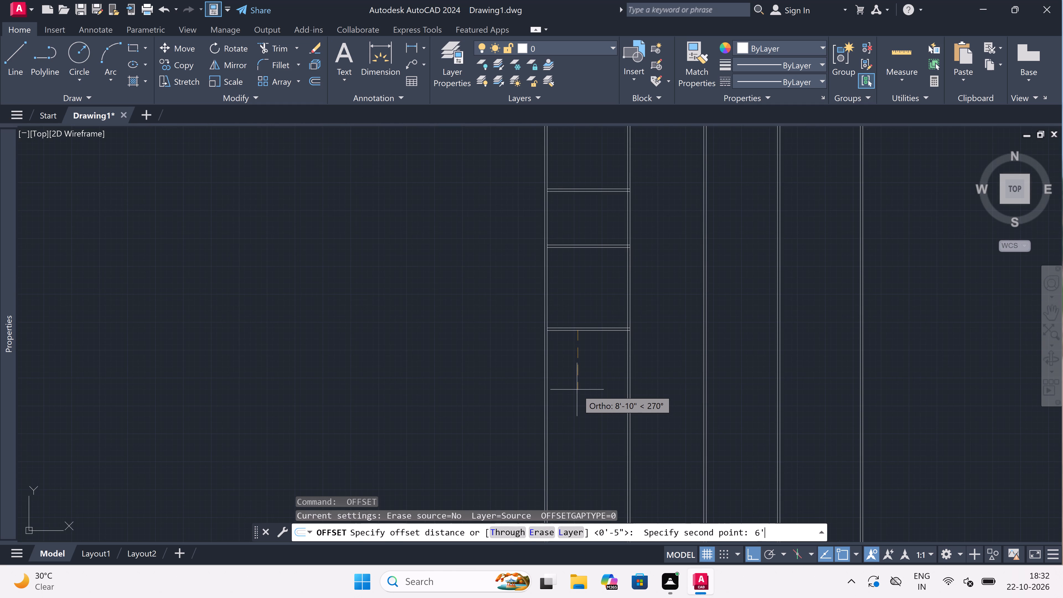
scroll(583, 332, up, 1)
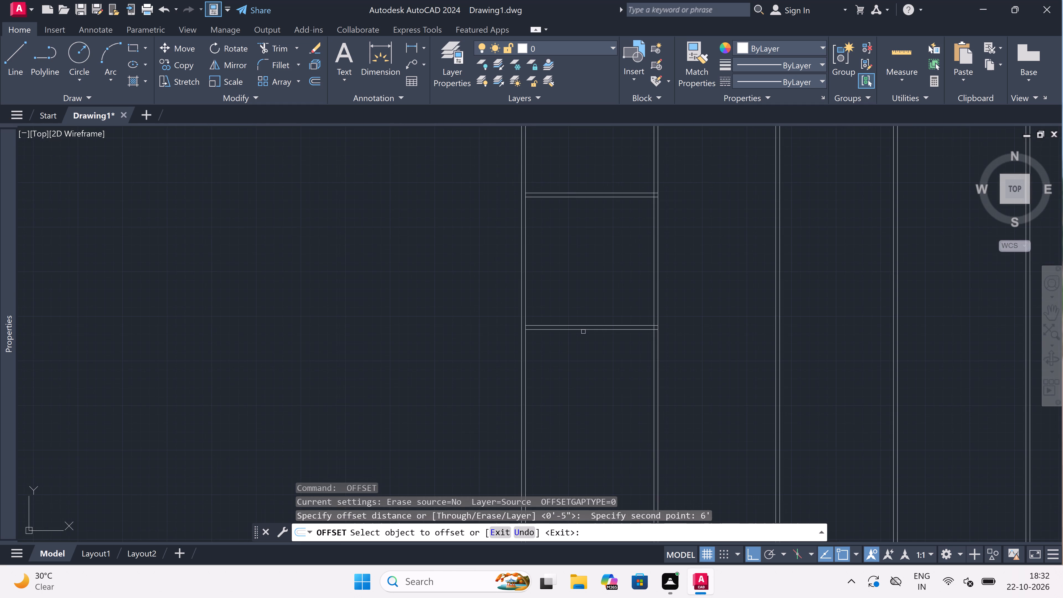
click(584, 330)
click(584, 395)
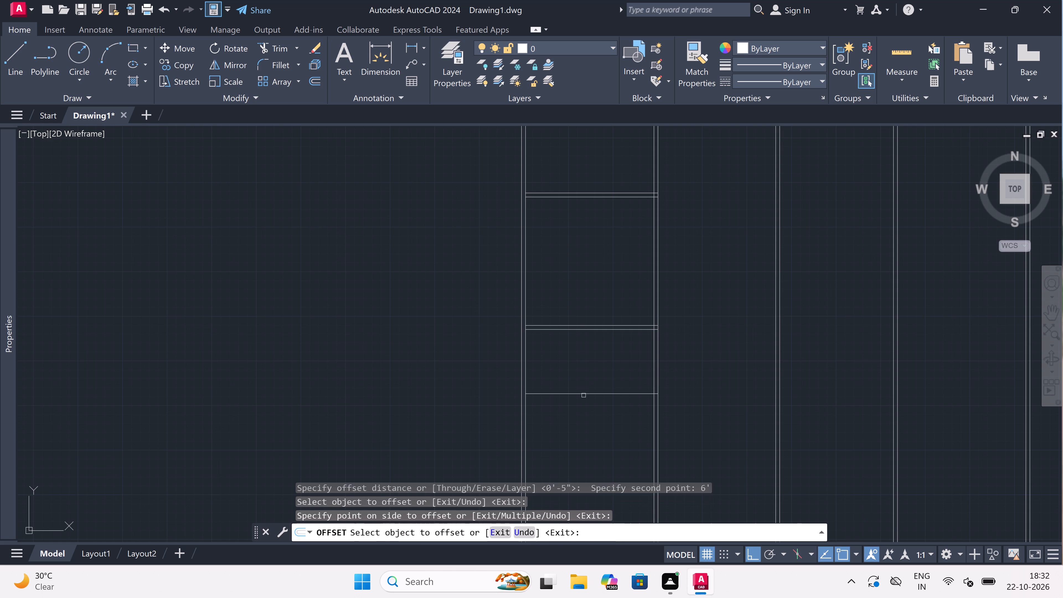
key(Escape)
Offset the westernmost column's new seventh cross line 4.5" downward to form the wall thickness.
key(space)
click(581, 396)
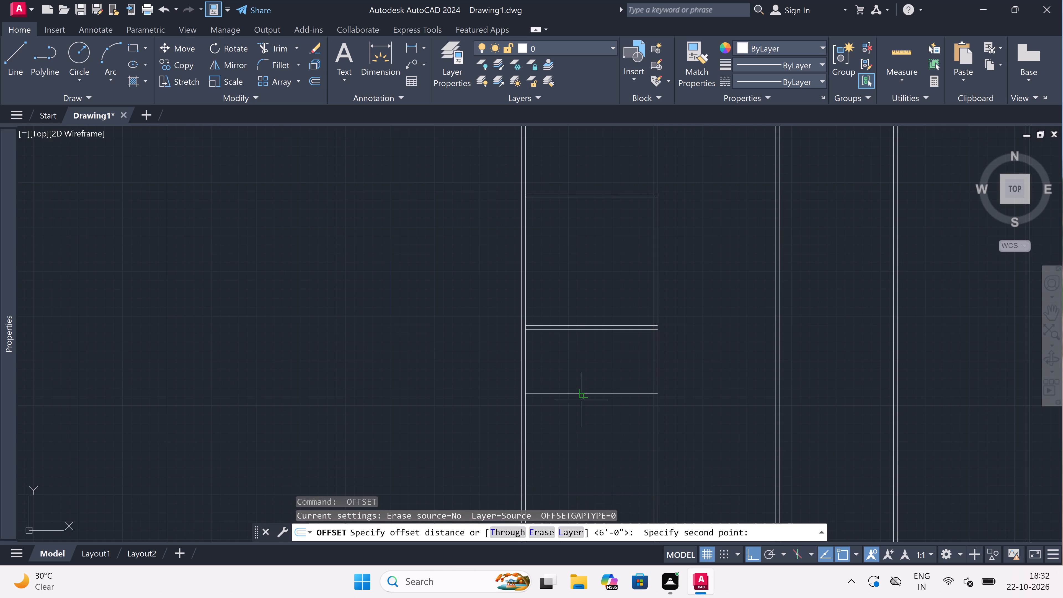
key(4)
key(period)
key(5)
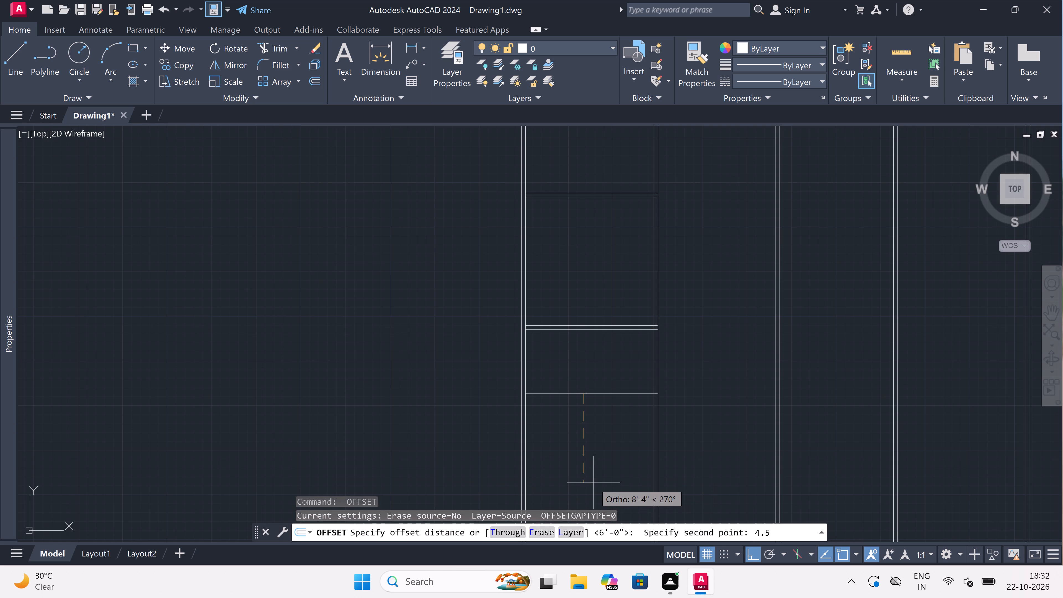
key(shift+quotedbl)
key(space)
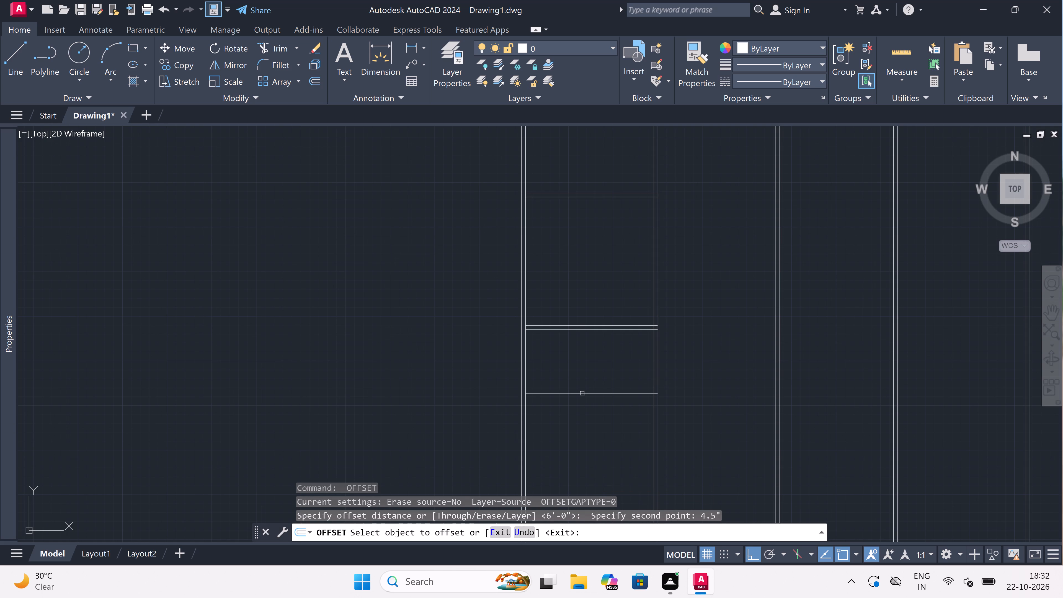
drag(582, 393, 571, 427)
click(558, 462)
key(Escape)
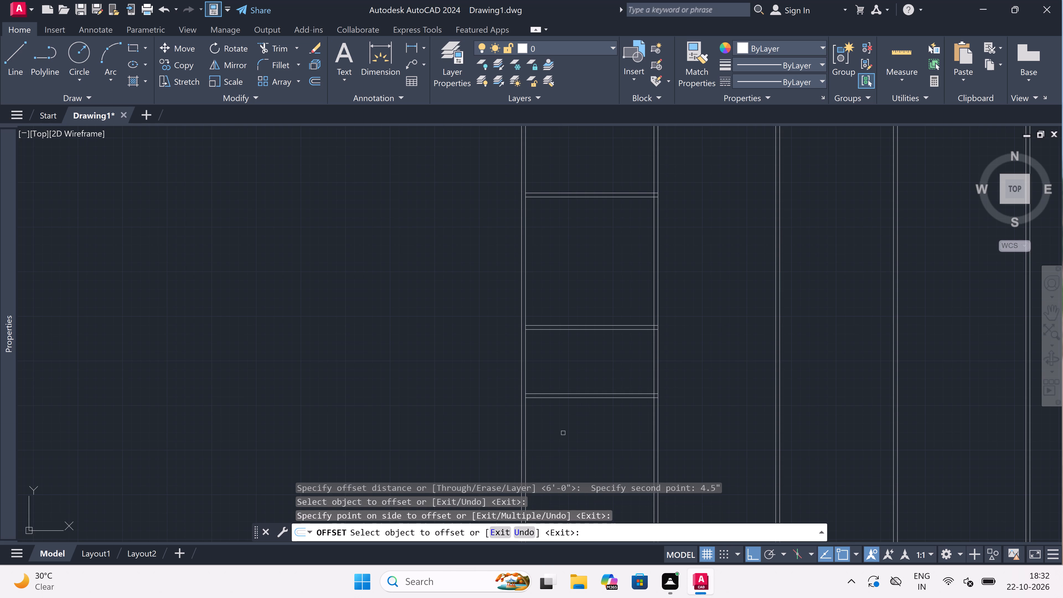
Offset the lower line of the westernmost column's seventh cross wall 4' downward.
key(space)
click(569, 399)
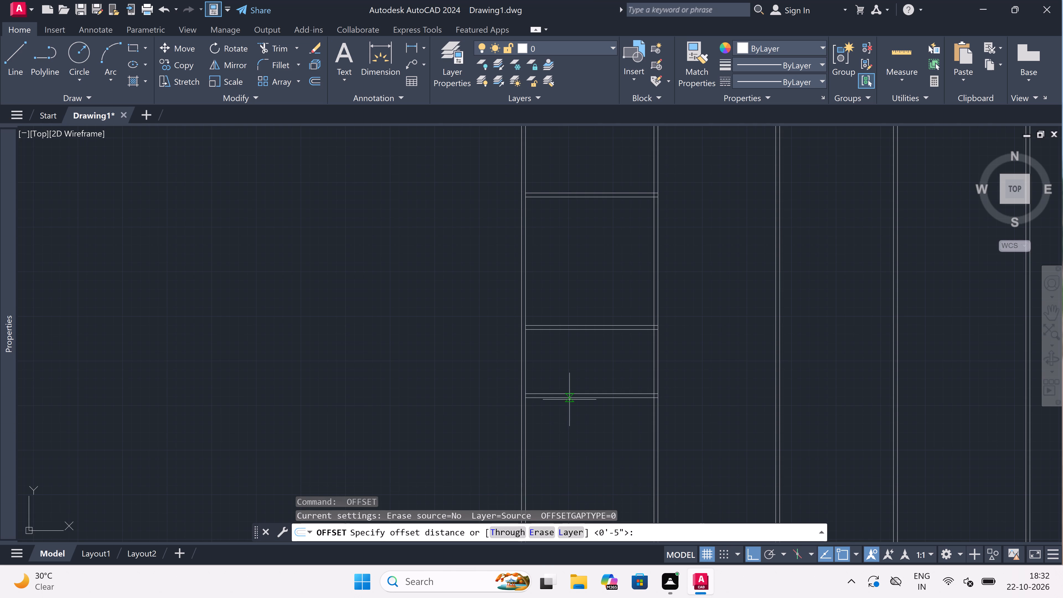
scroll(569, 399, down, 3)
scroll(577, 442, up, 3)
scroll(578, 442, down, 1)
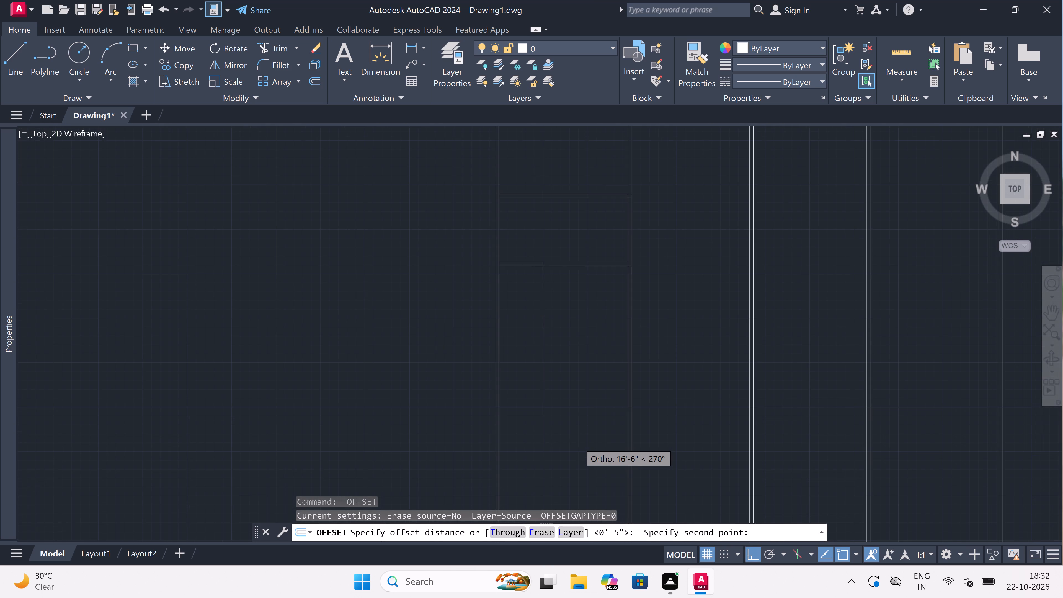
scroll(578, 442, down, 4)
scroll(578, 442, up, 3)
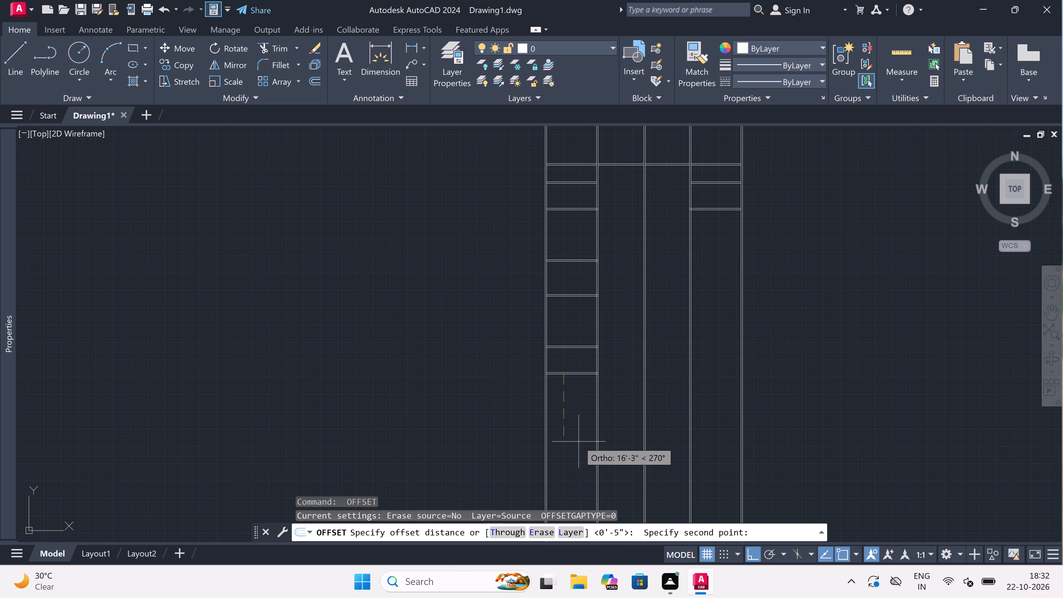
scroll(579, 442, up, 2)
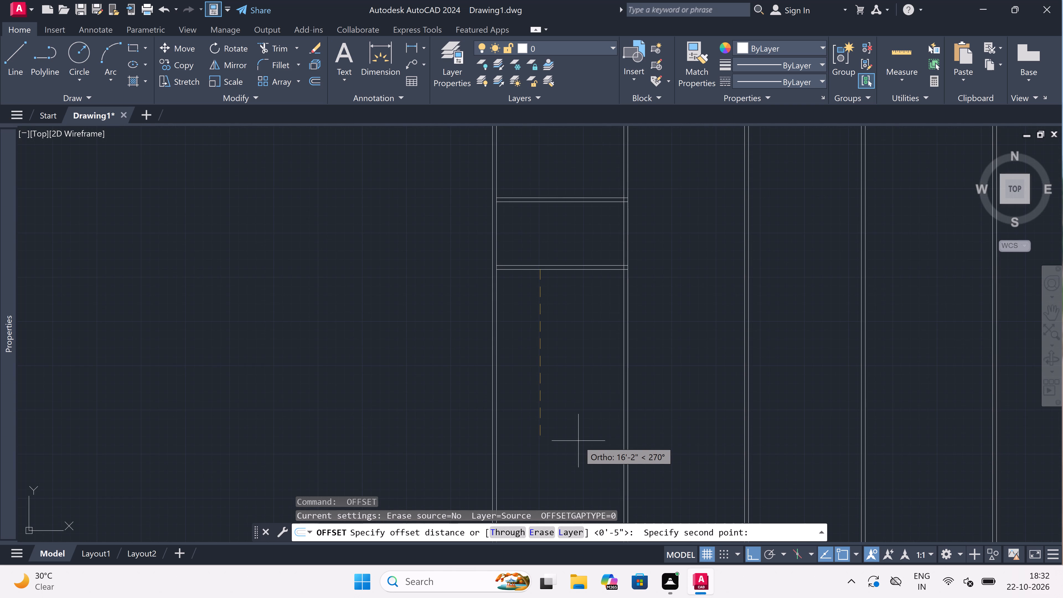
key(4)
text(')
key(space)
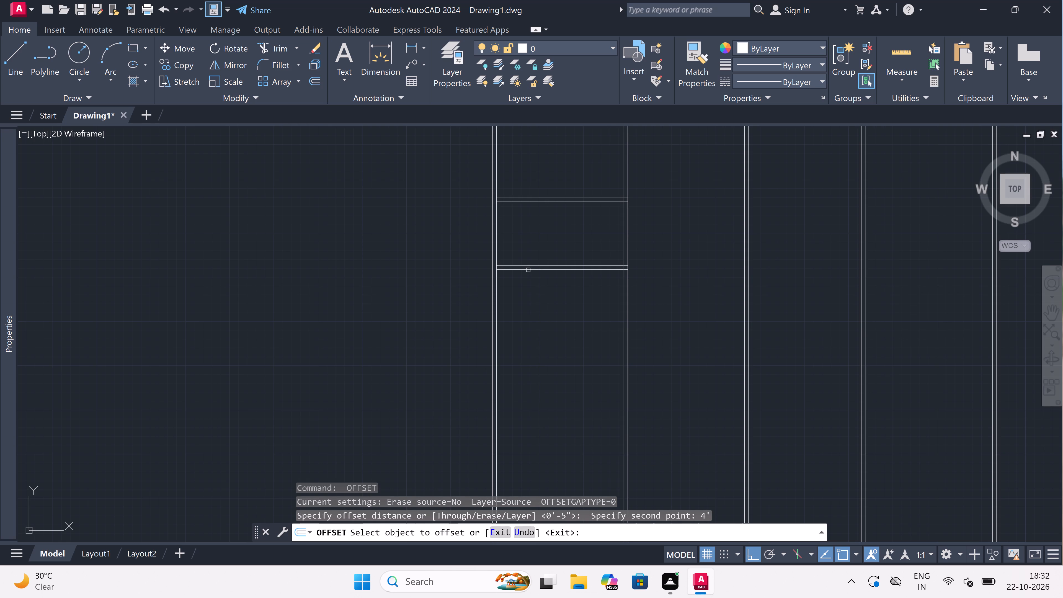
drag(528, 270, 552, 318)
click(567, 368)
key(Escape)
Offset the westernmost column's new eighth cross line 4.5" downward to form the wall thickness.
key(space)
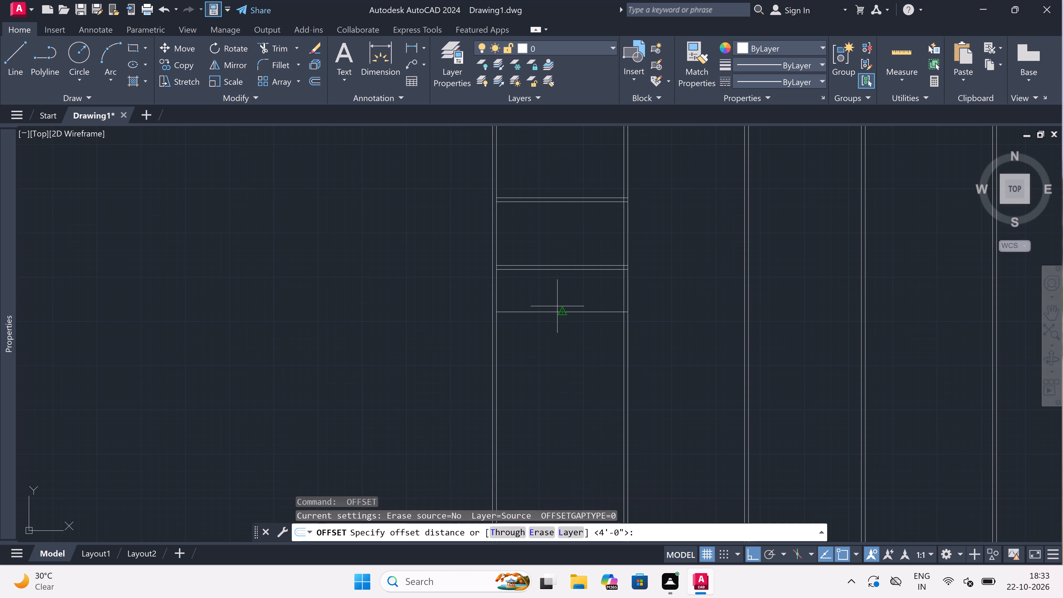
click(556, 306)
key(4)
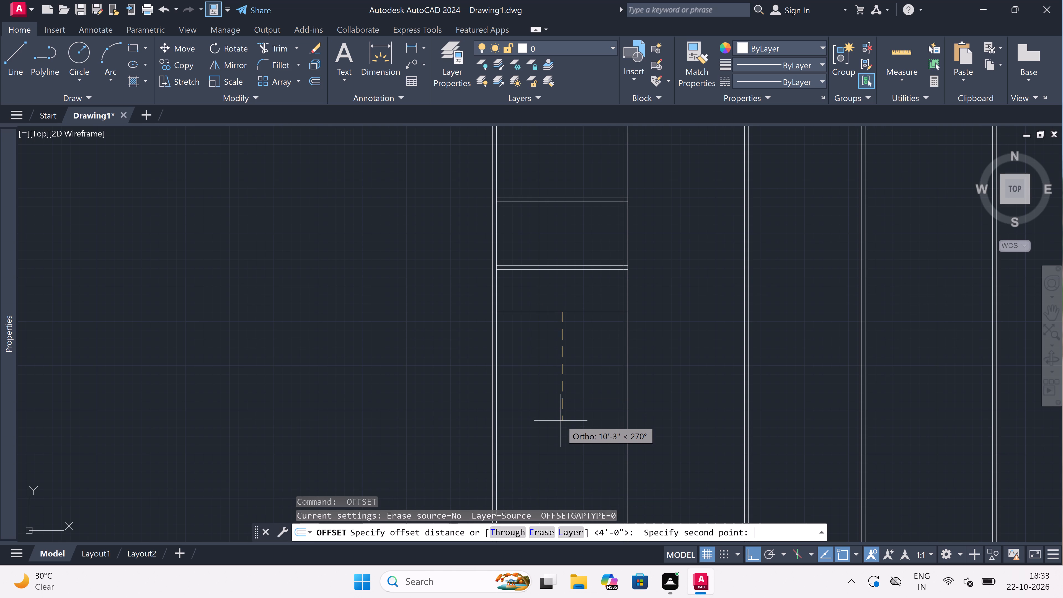
key(period)
key(5)
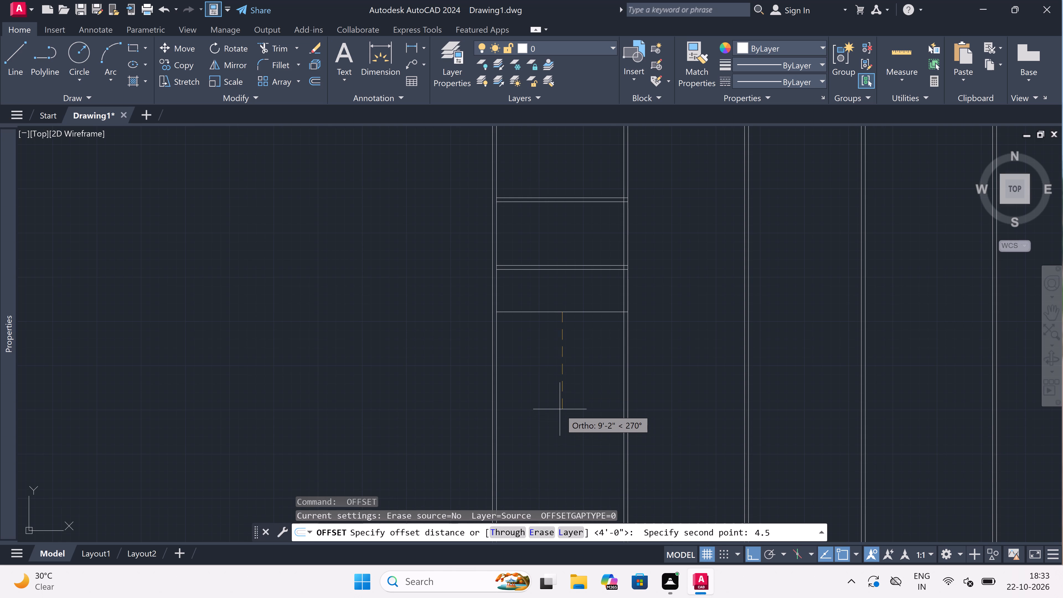
key(shift+quotedbl)
key(space)
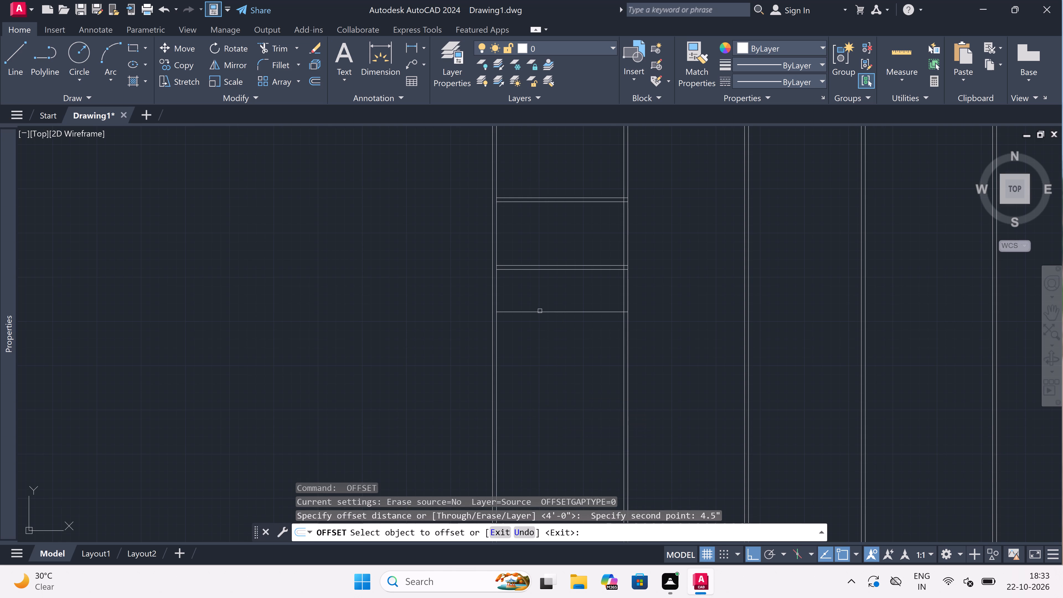
drag(540, 311, 540, 321)
click(542, 366)
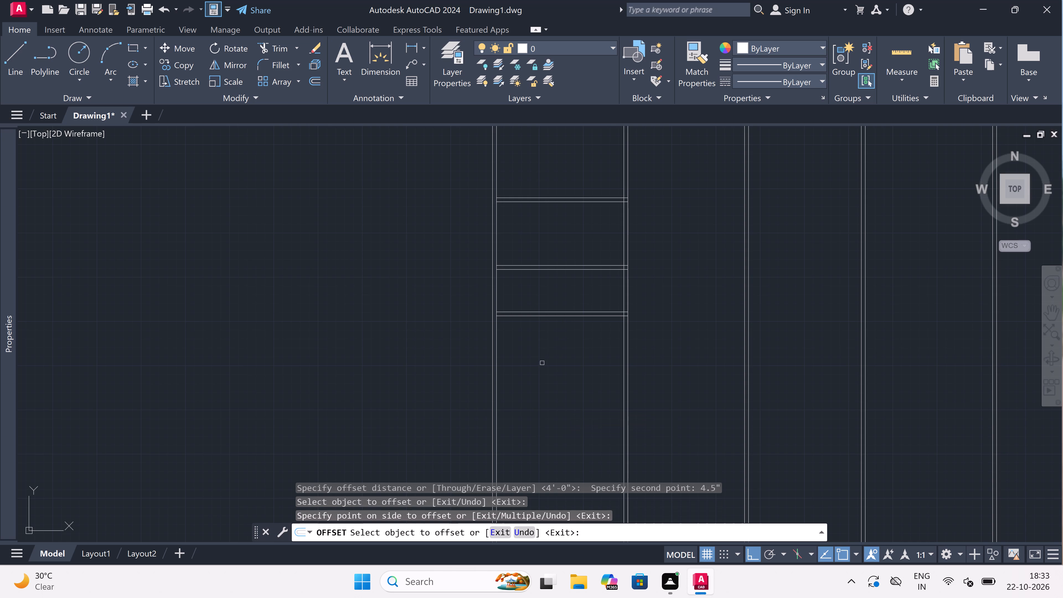
key(Escape)
Offset the lower line of the westernmost column's eighth cross wall 13' downward.
key(space)
drag(537, 316, 538, 321)
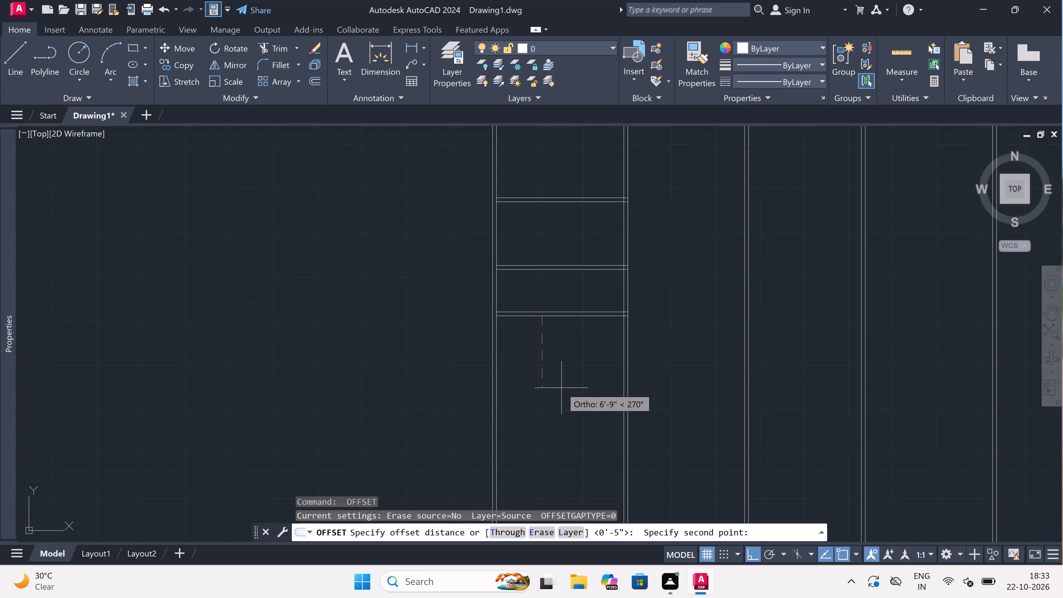
text(13)
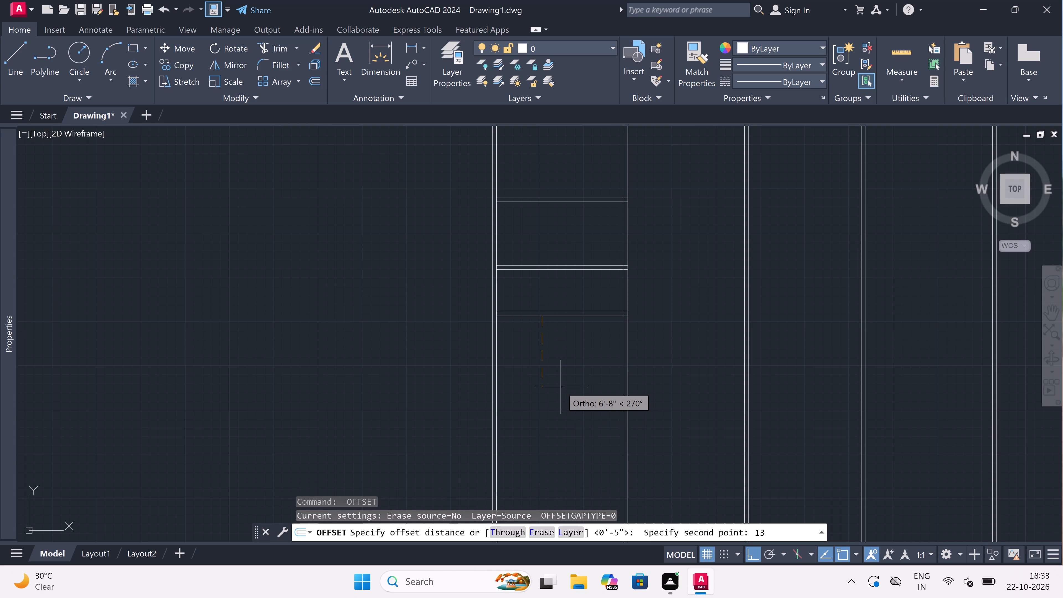
key(apostrophe)
key(space)
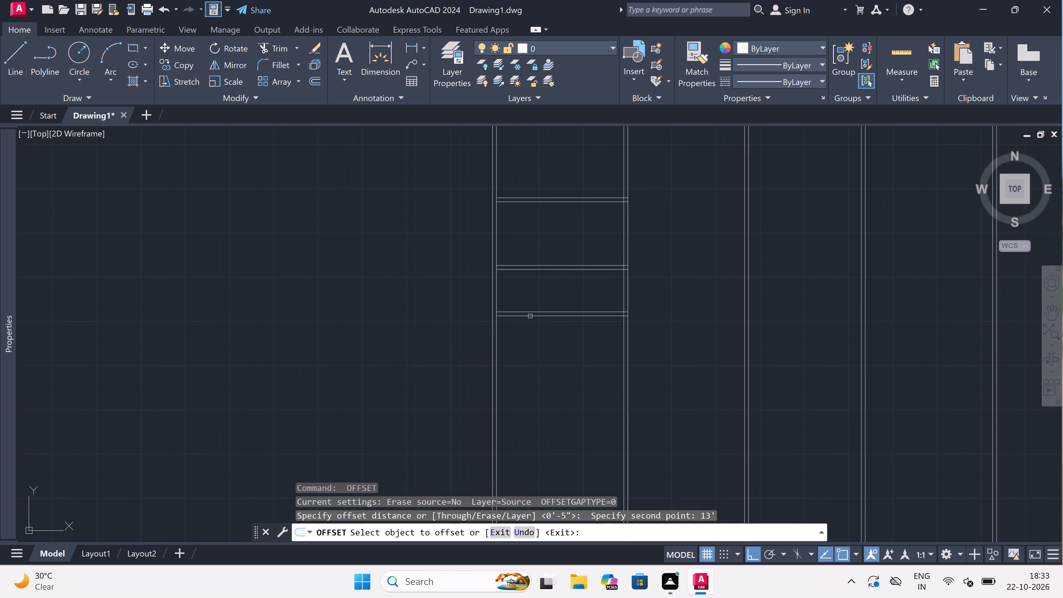
drag(530, 316, 530, 382)
click(533, 420)
key(Escape)
Offset the westernmost column's new ninth cross line 4.5" downward to form the wall thickness.
scroll(533, 419, down, 3)
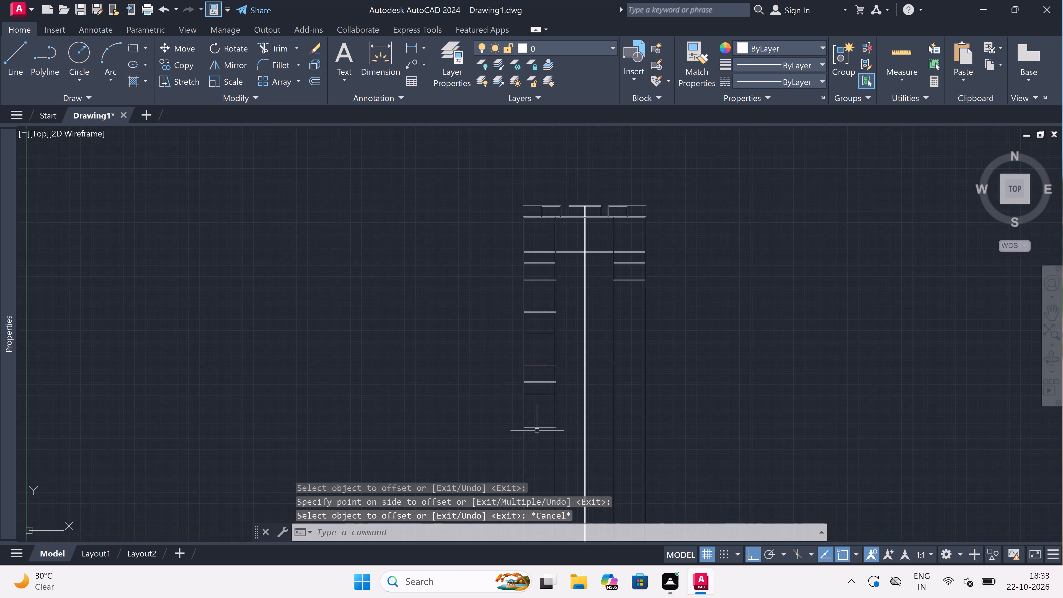
scroll(538, 436, up, 3)
key(space)
click(530, 403)
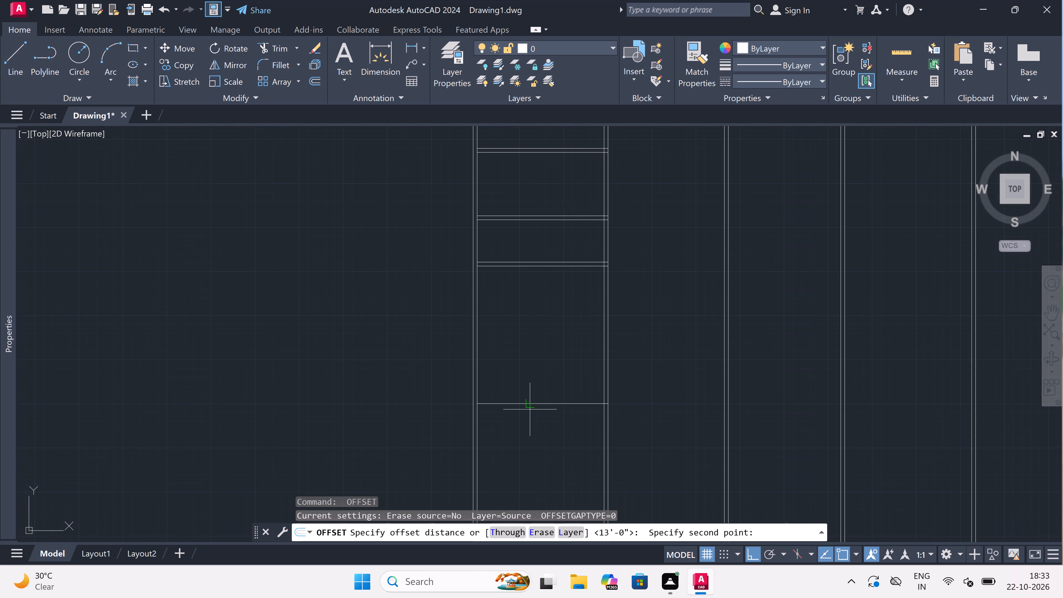
key(4)
key(period)
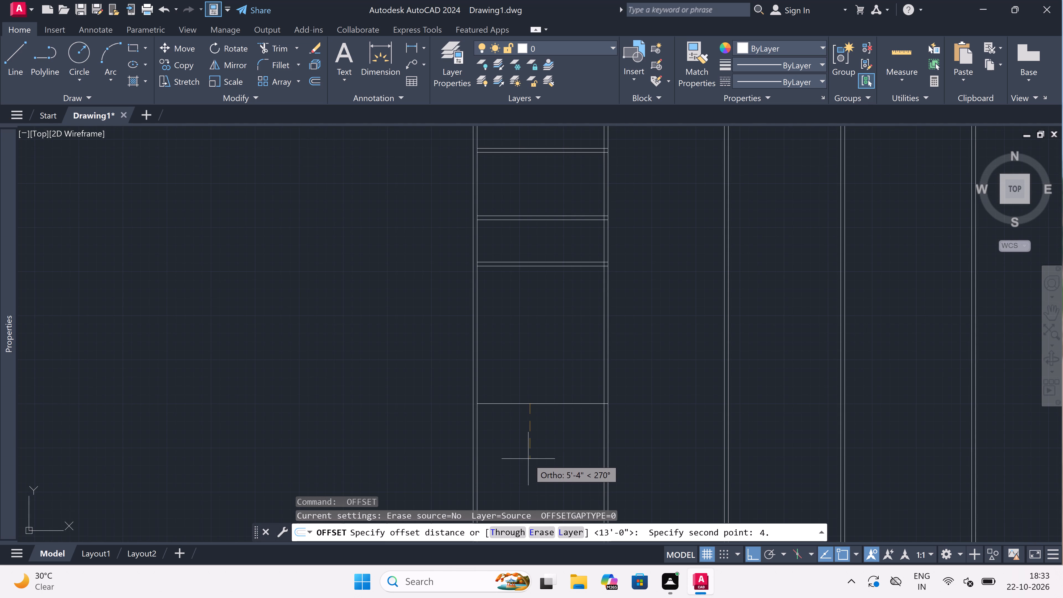
key(5)
key(shift+quotedbl)
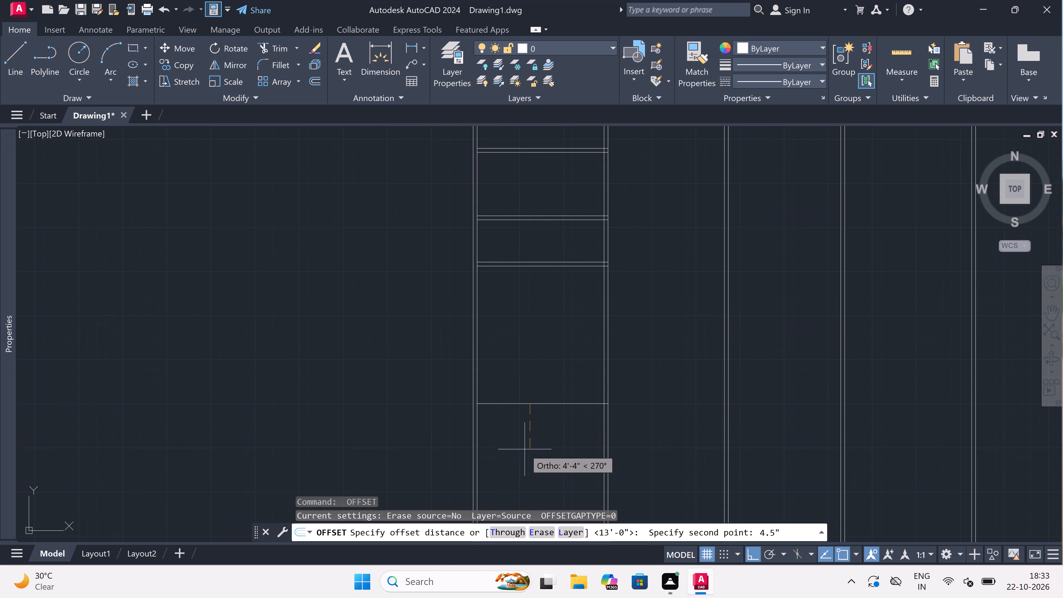
key(space)
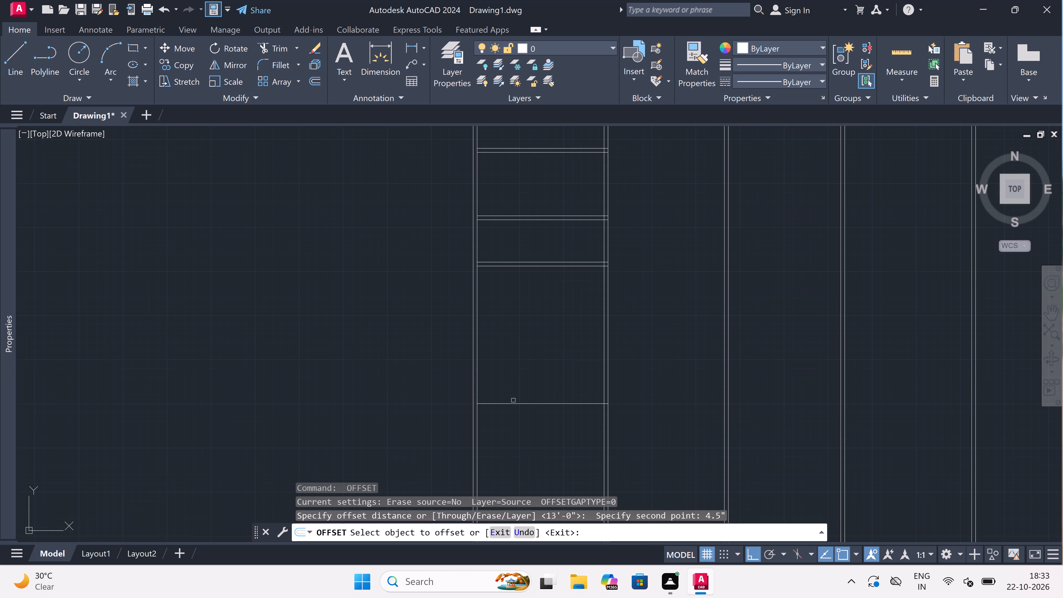
drag(514, 404, 518, 424)
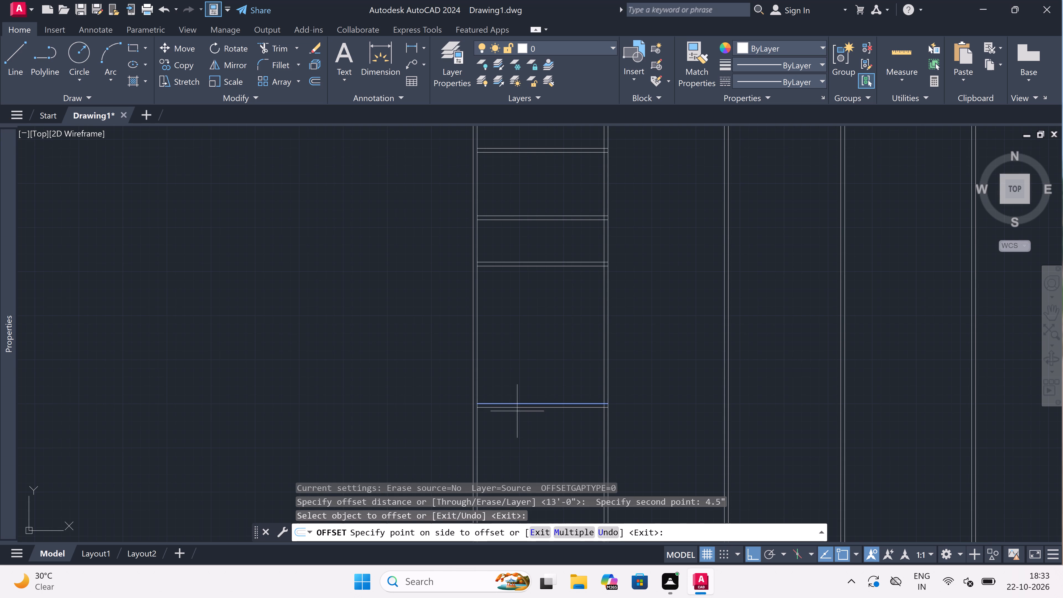
click(519, 459)
key(Escape)
Extend both lines of the westernmost column's ninth cross wall westward to the outer line of the west exterior wall.
scroll(523, 406, down, 2)
scroll(517, 417, up, 1)
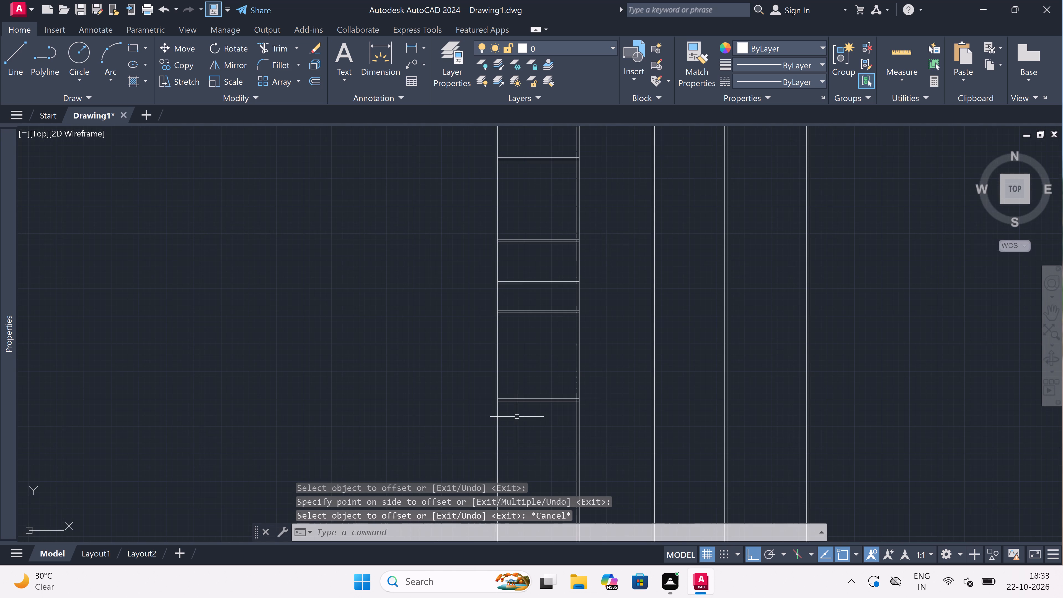
key(e)
key(x)
key(space)
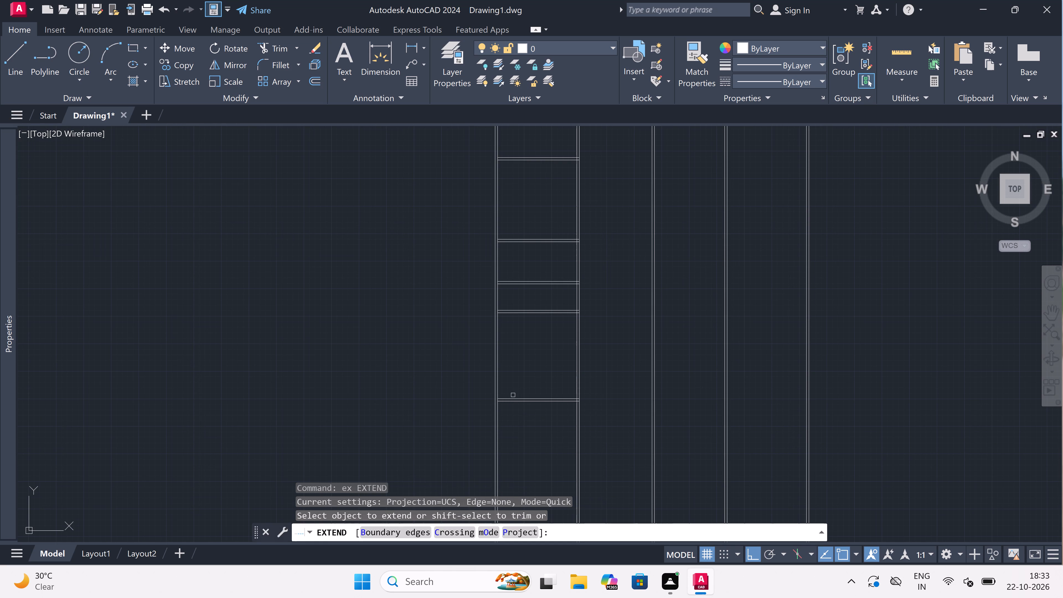
click(513, 394)
click(515, 436)
drag(513, 424, 517, 414)
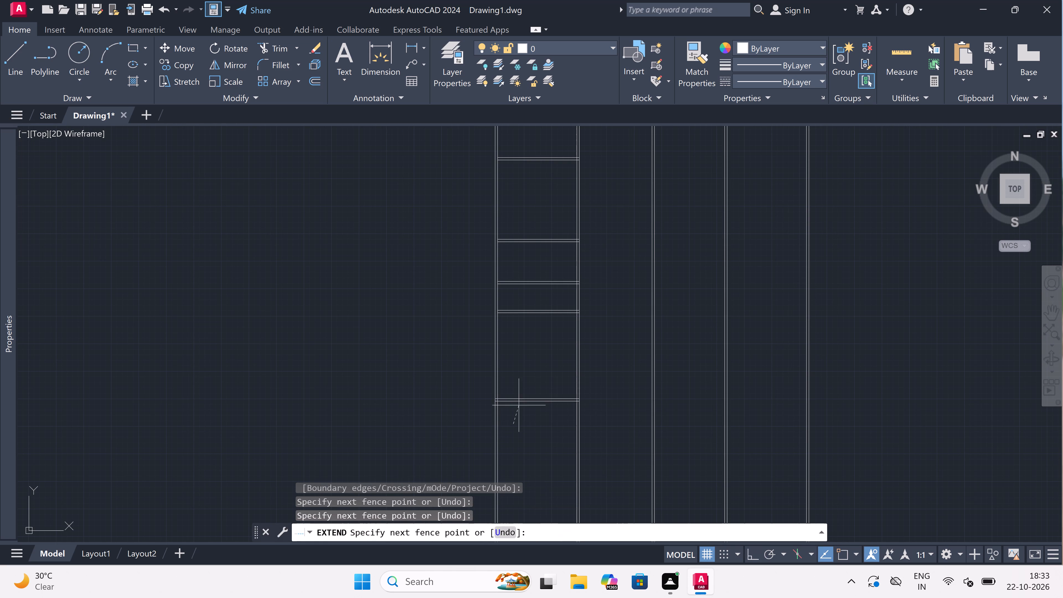
click(528, 385)
Extend both lines of the ninth cross wall eastward across all columns to the outer line of the easternmost wall.
click(562, 383)
click(577, 444)
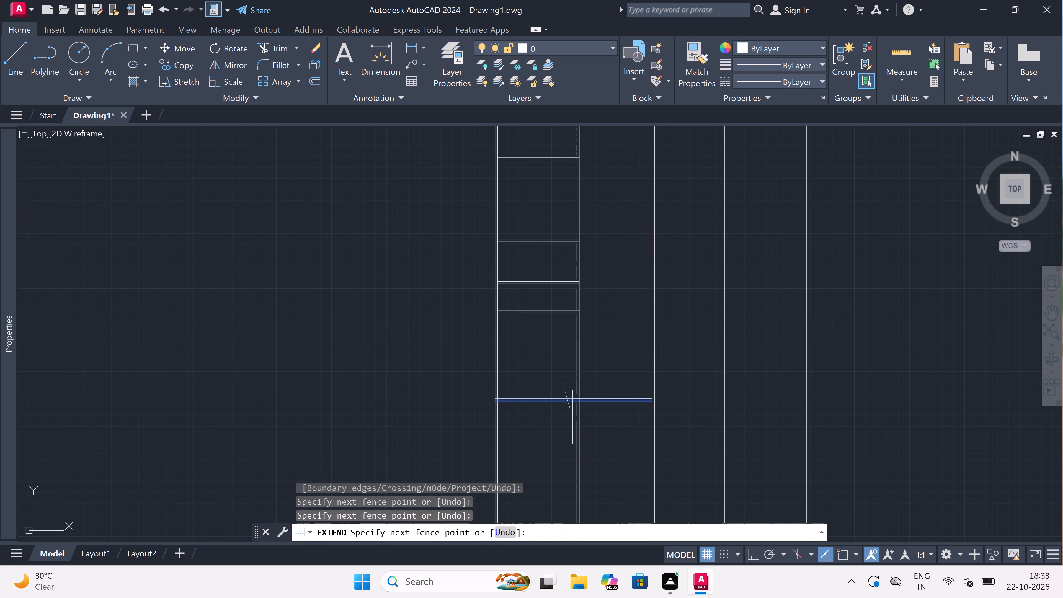
drag(593, 418, 593, 414)
click(615, 368)
drag(620, 364, 621, 368)
click(654, 464)
click(690, 382)
drag(723, 463, 724, 459)
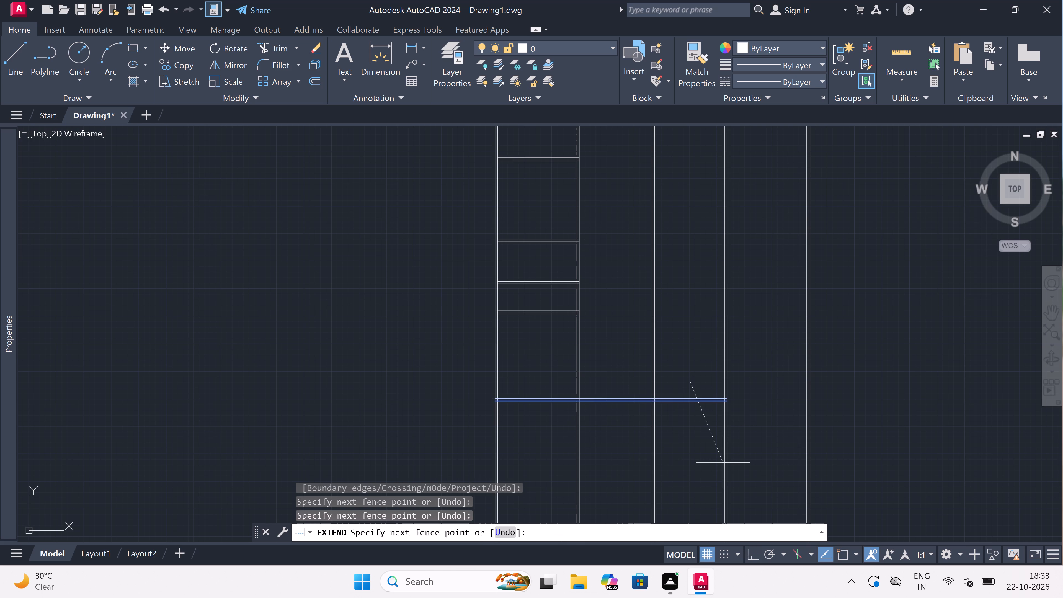
drag(711, 384, 715, 389)
click(730, 451)
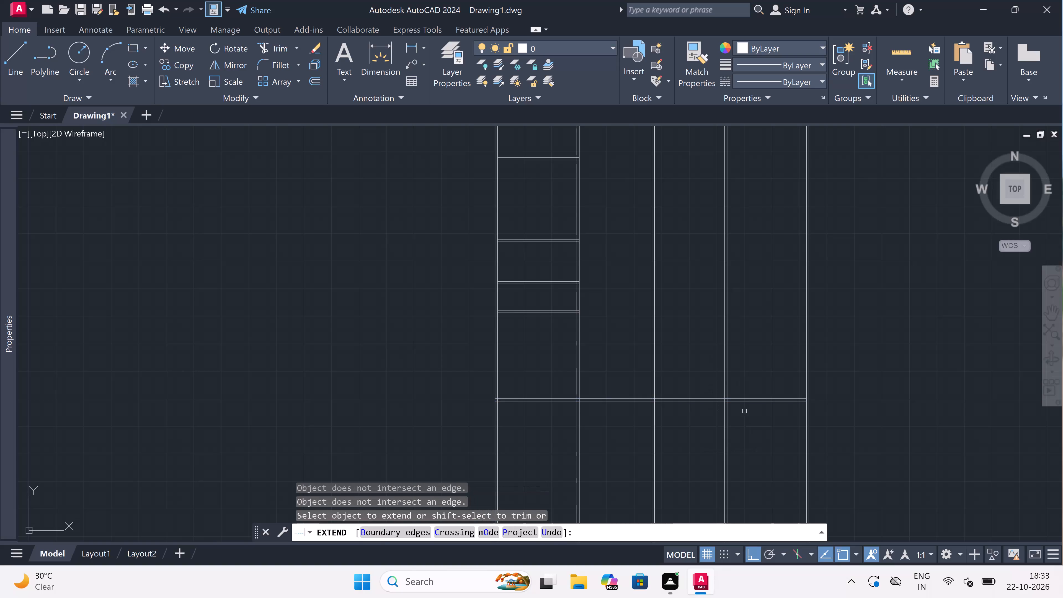
drag(774, 382, 777, 384)
click(799, 435)
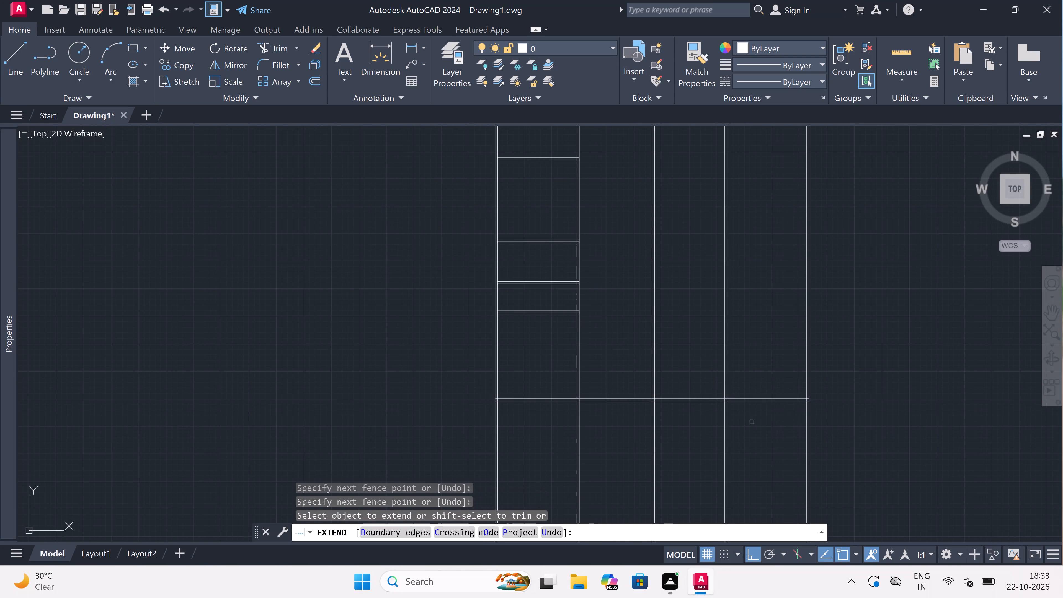
key(Escape)
Trim away all the vertical wall lines that run below the full-width bottom wall.
text(tr)
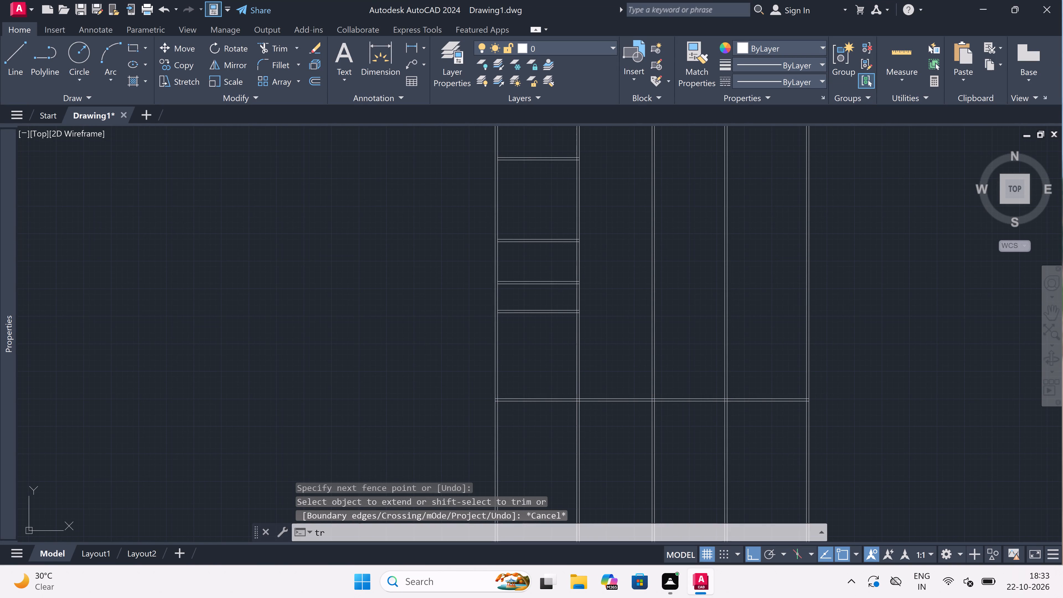
key(space)
click(824, 425)
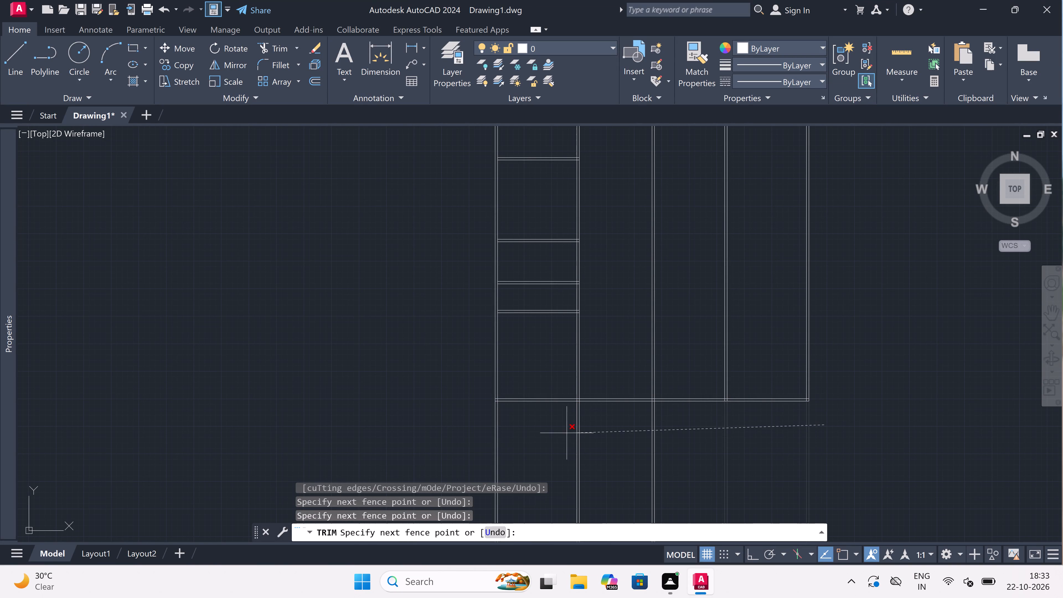
click(458, 443)
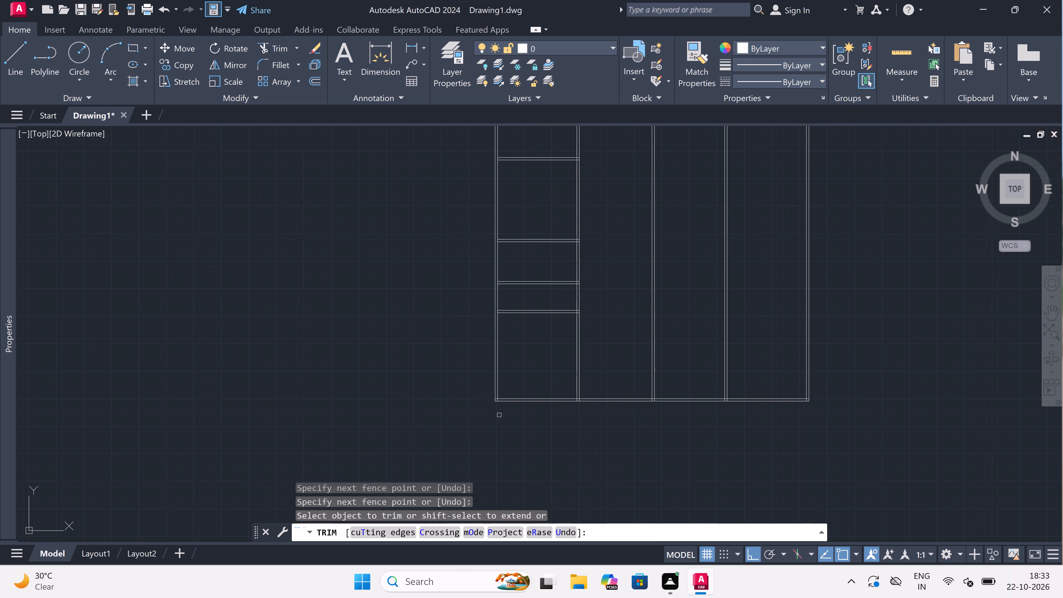
Trim the overlapping inner wall lines at the plan's southwest corner to form a clean corner.
scroll(488, 399, up, 3)
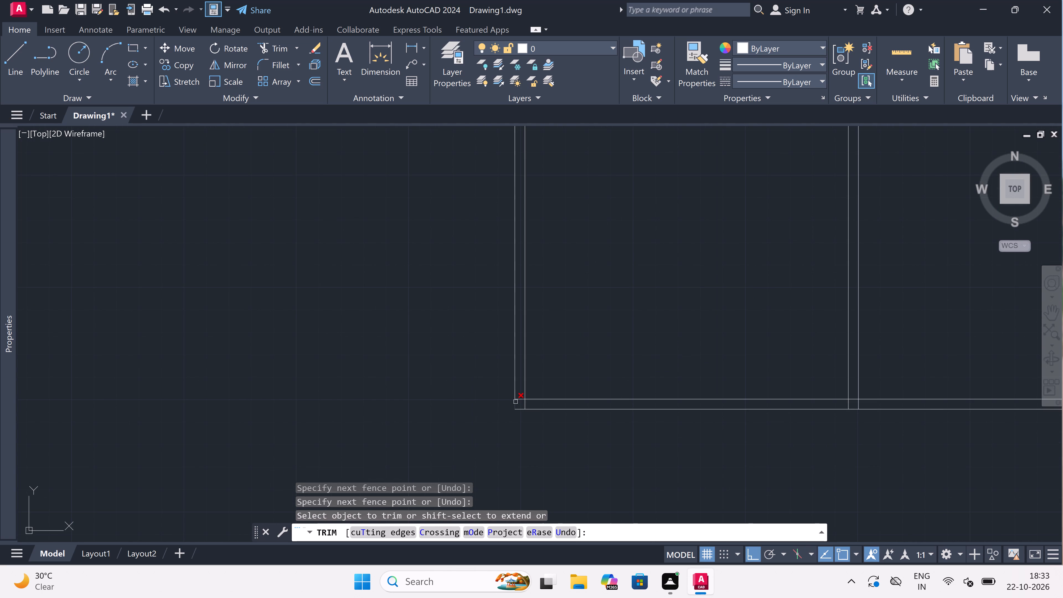
scroll(515, 402, up, 1)
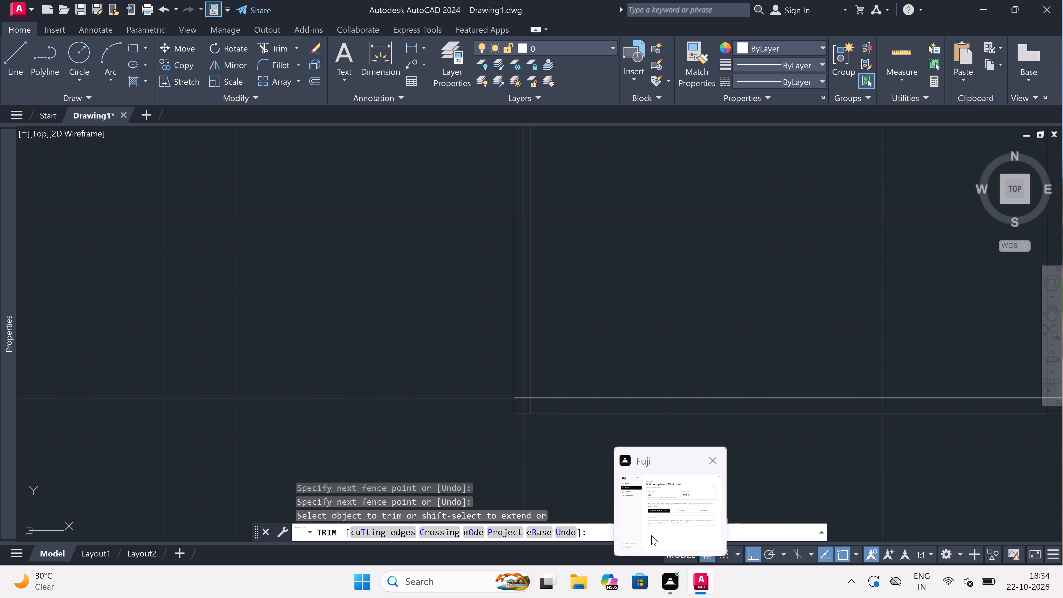
click(519, 397)
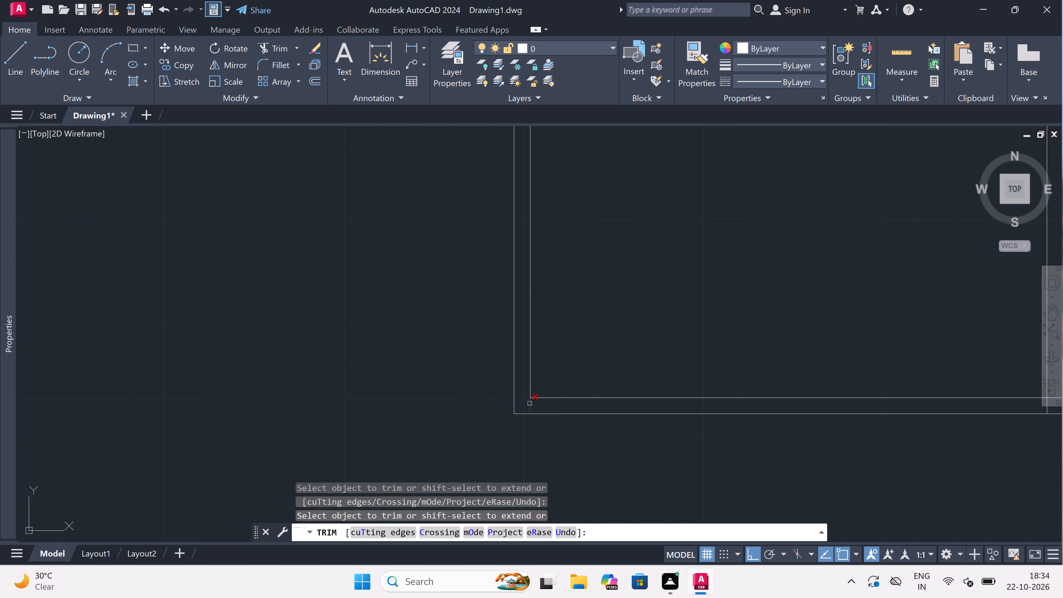
click(530, 403)
Trim the crossing lines where the second vertical wall from the west meets the bottom wall, leaving an open T-junction.
scroll(530, 403, down, 4)
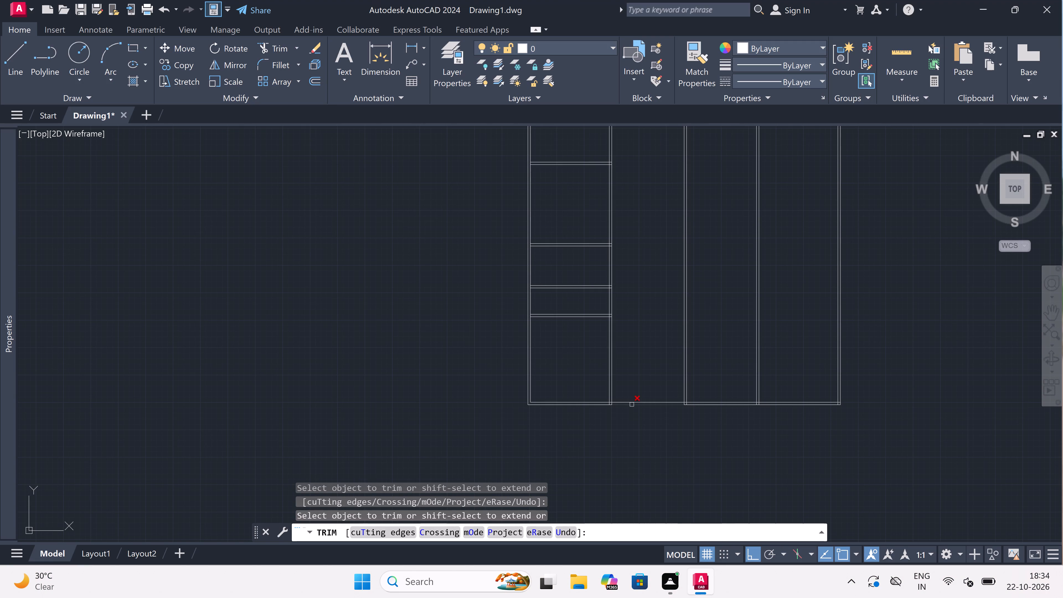
scroll(599, 403, up, 2)
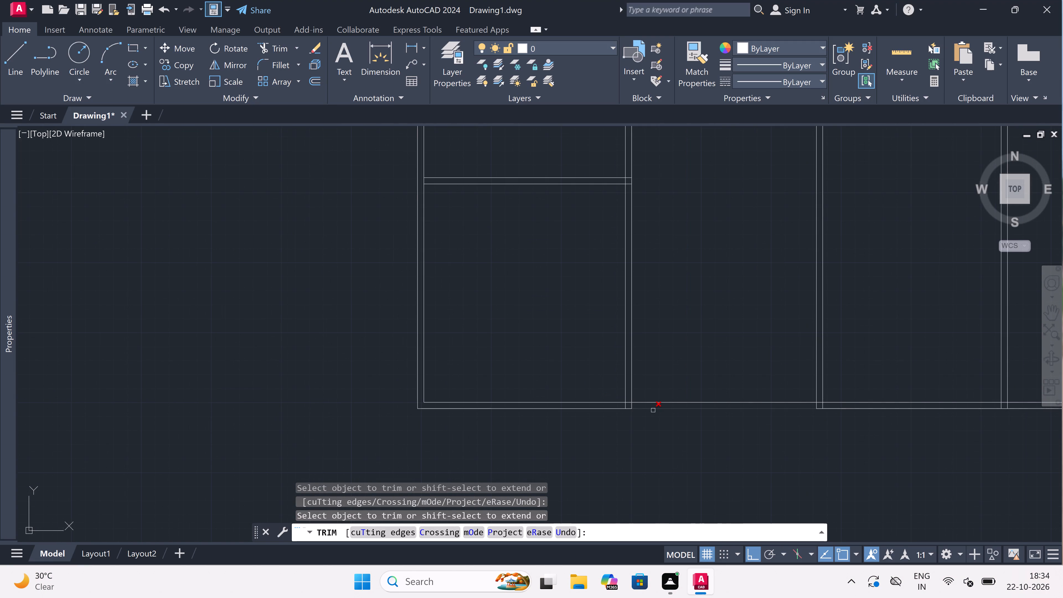
scroll(626, 410, up, 2)
scroll(649, 396, up, 1)
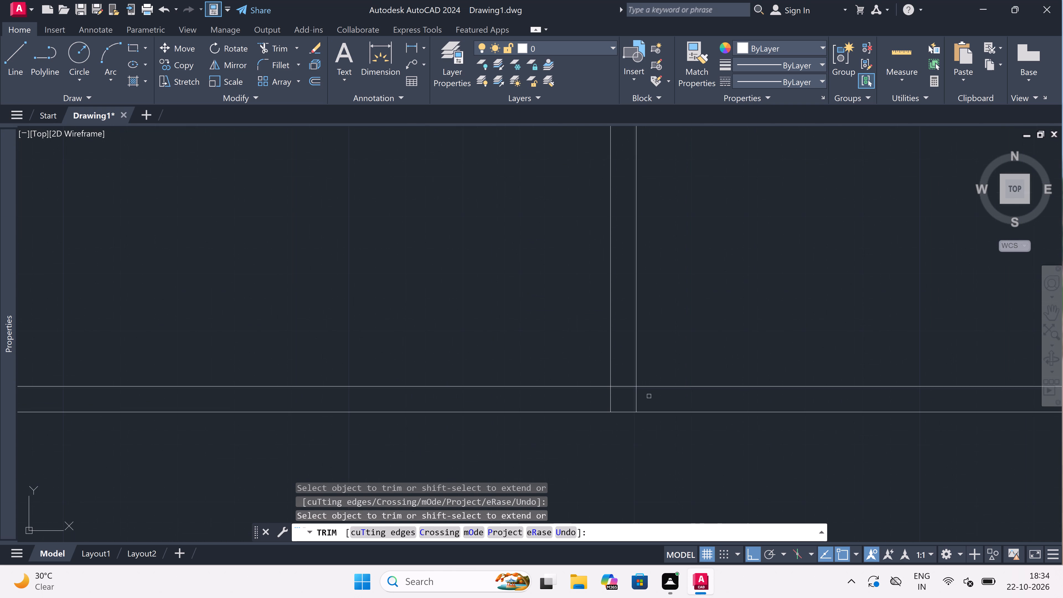
drag(649, 396, 646, 396)
click(587, 398)
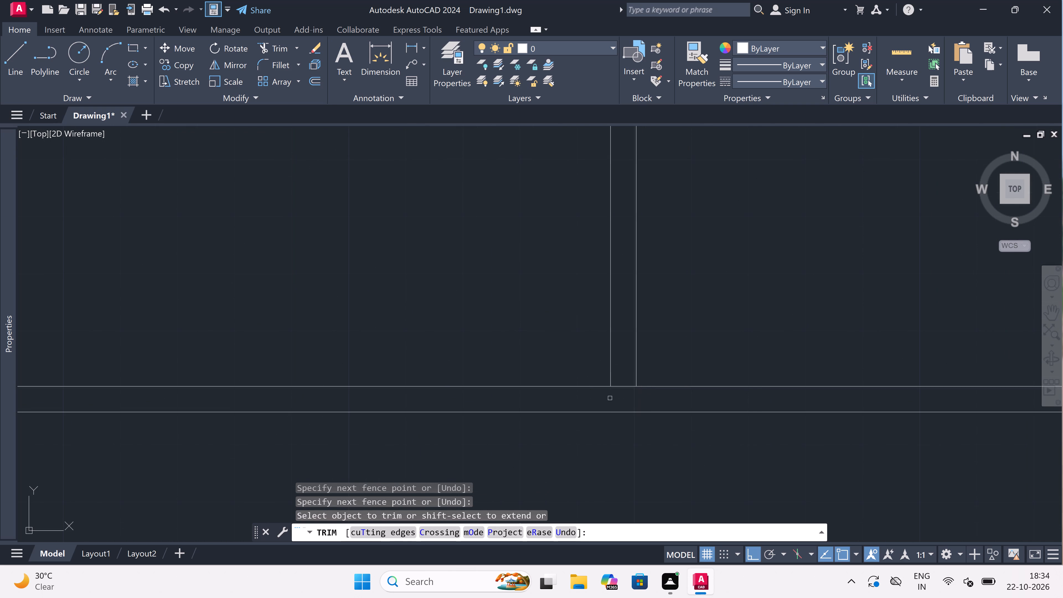
click(622, 397)
click(623, 377)
Trim the crossing lines where the middle vertical wall meets the bottom wall, leaving an open T-junction.
scroll(623, 377, down, 5)
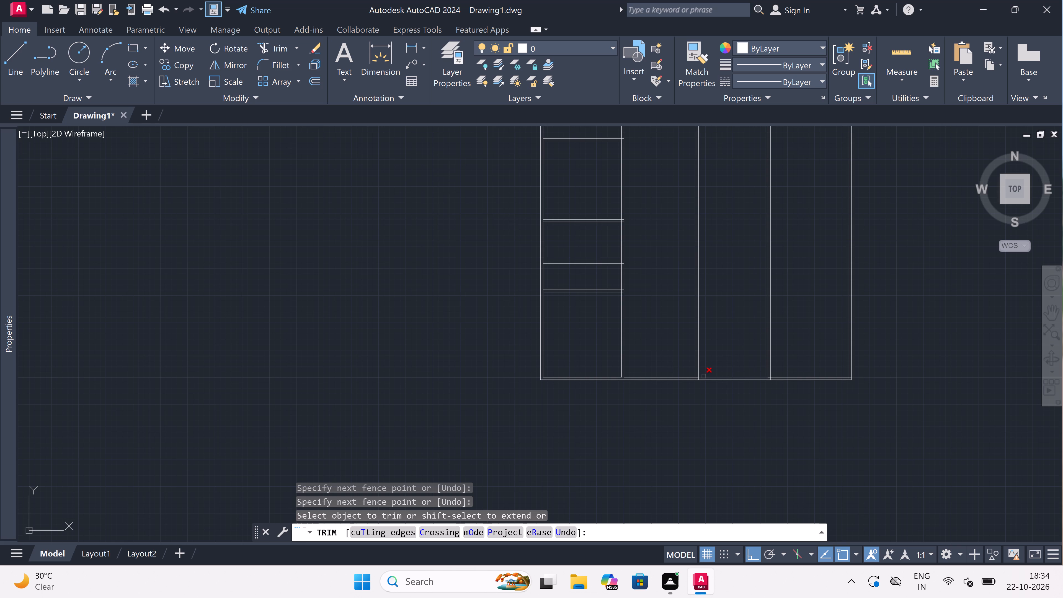
scroll(693, 376, up, 2)
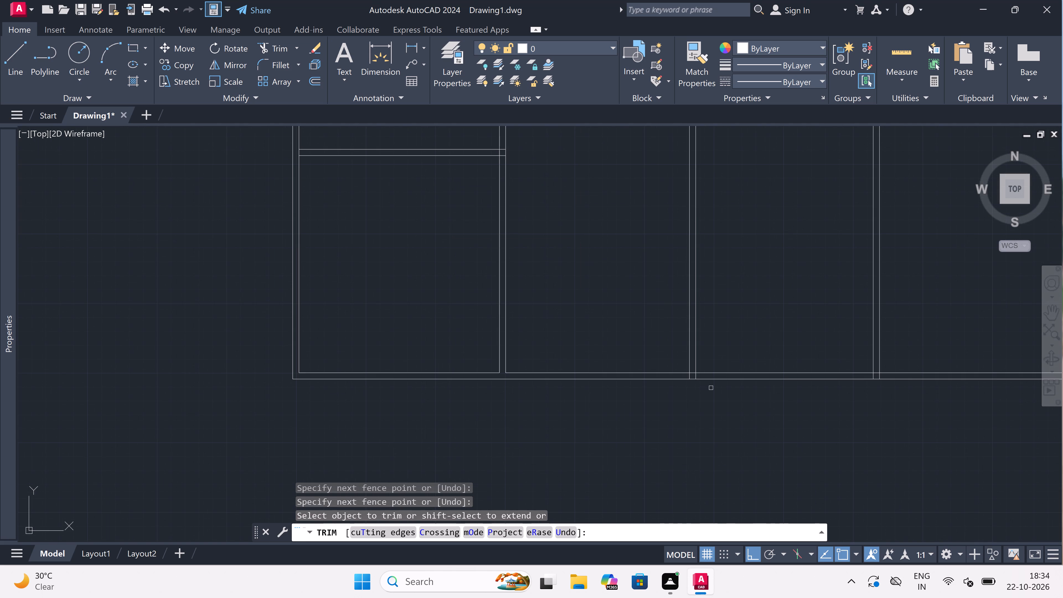
scroll(698, 377, up, 3)
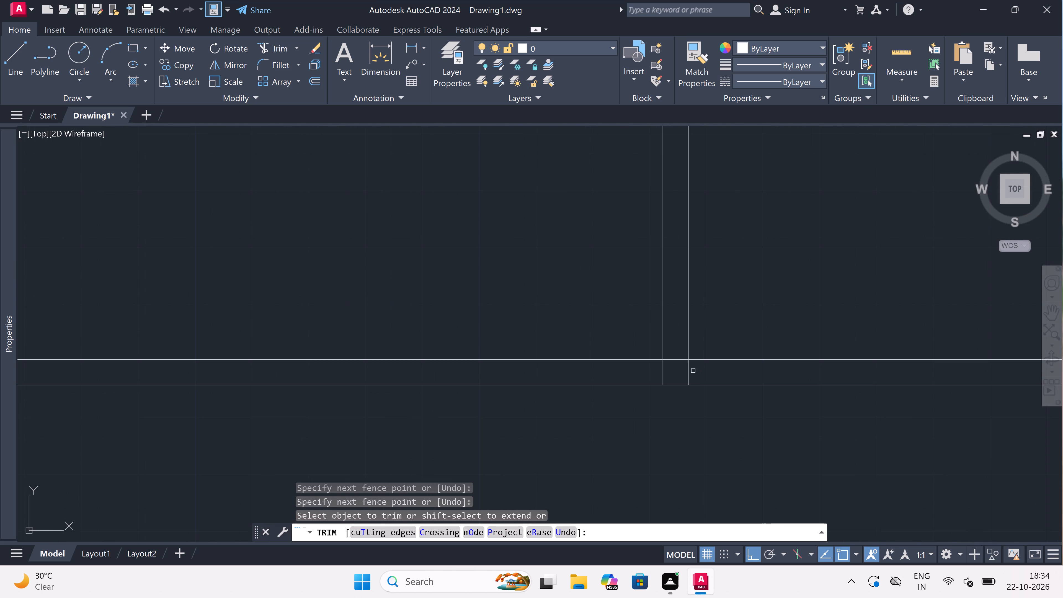
scroll(685, 364, up, 2)
click(693, 365)
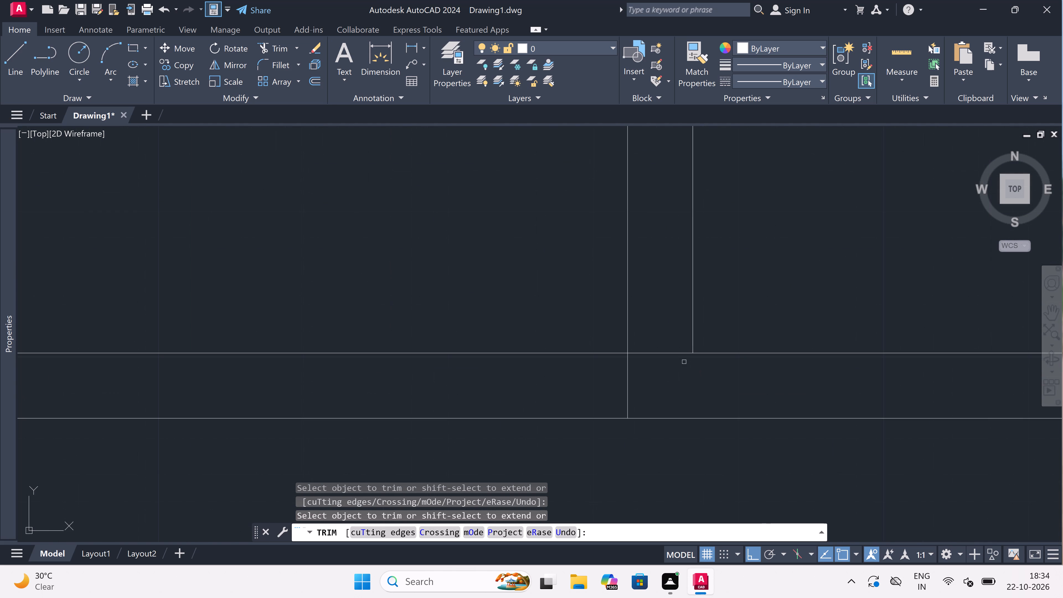
click(663, 353)
click(626, 385)
Trim the crossing lines where the second vertical wall from the east meets the bottom wall, leaving an open T-junction.
scroll(626, 385, down, 9)
scroll(659, 385, up, 3)
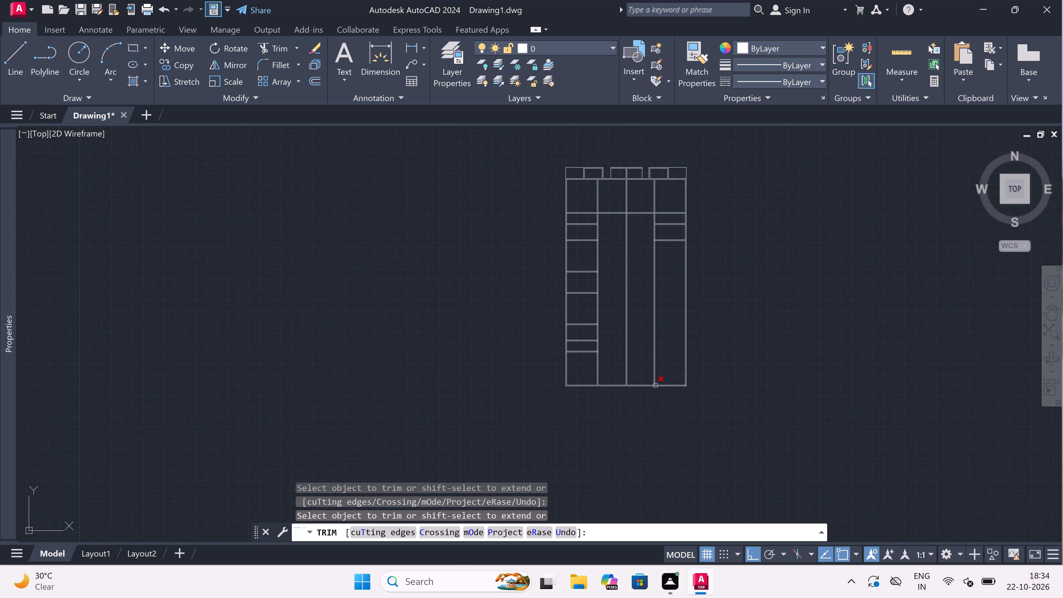
scroll(659, 385, up, 2)
scroll(628, 391, up, 4)
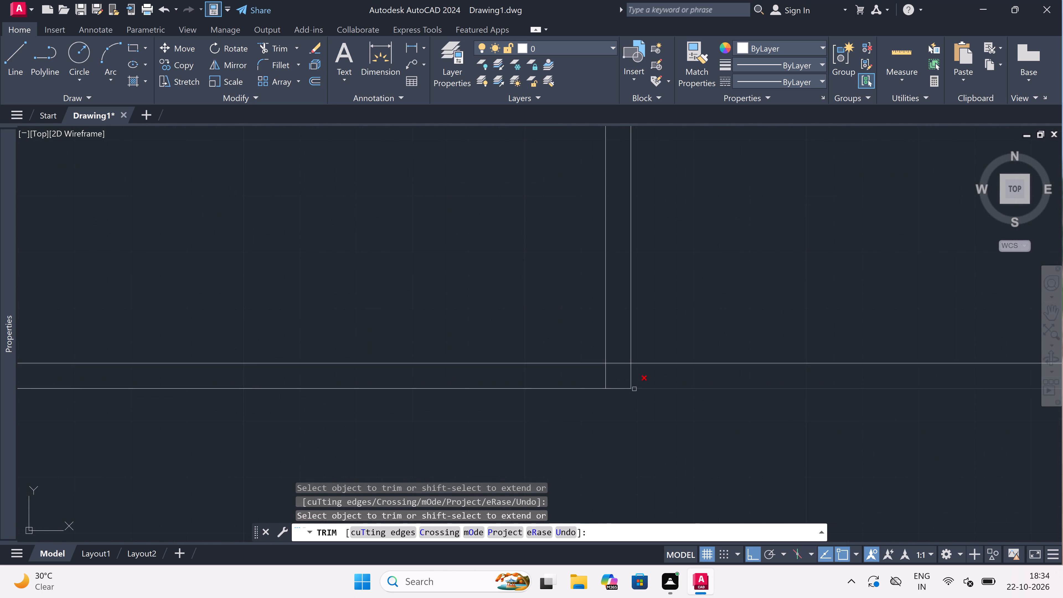
scroll(639, 383, up, 1)
click(637, 374)
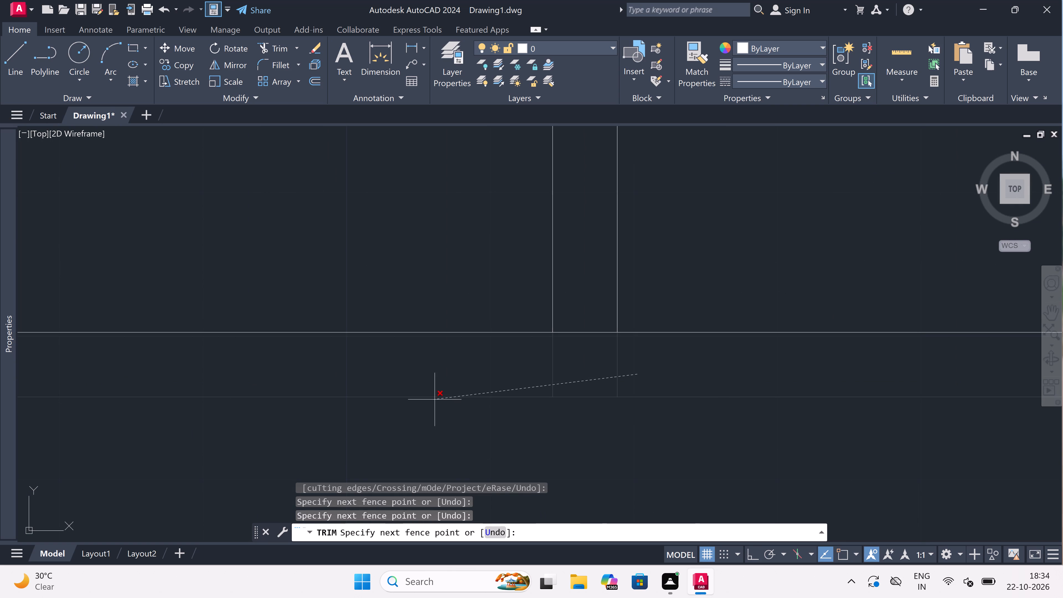
click(518, 374)
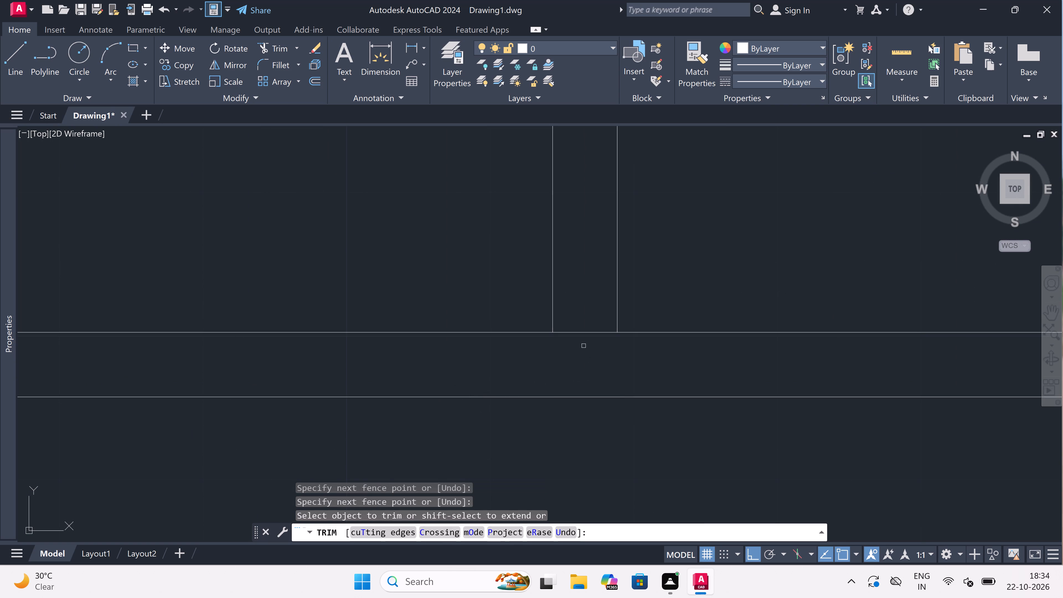
click(581, 331)
Trim the overlapping inner wall lines at the plan's southeast corner to form a clean corner.
scroll(581, 331, down, 7)
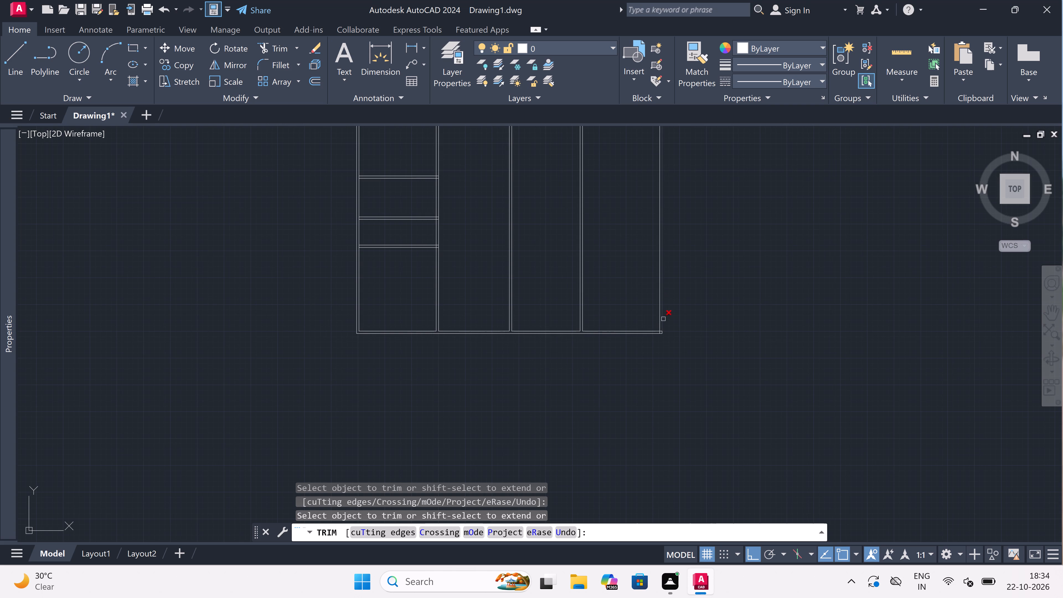
scroll(660, 337, up, 2)
scroll(660, 314, up, 1)
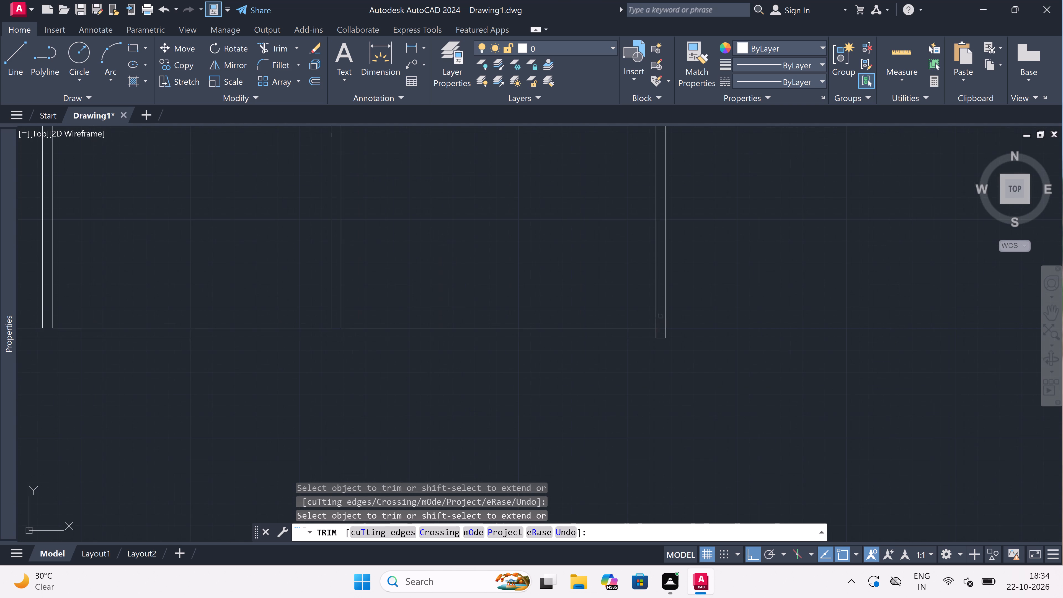
scroll(657, 328, up, 3)
click(657, 328)
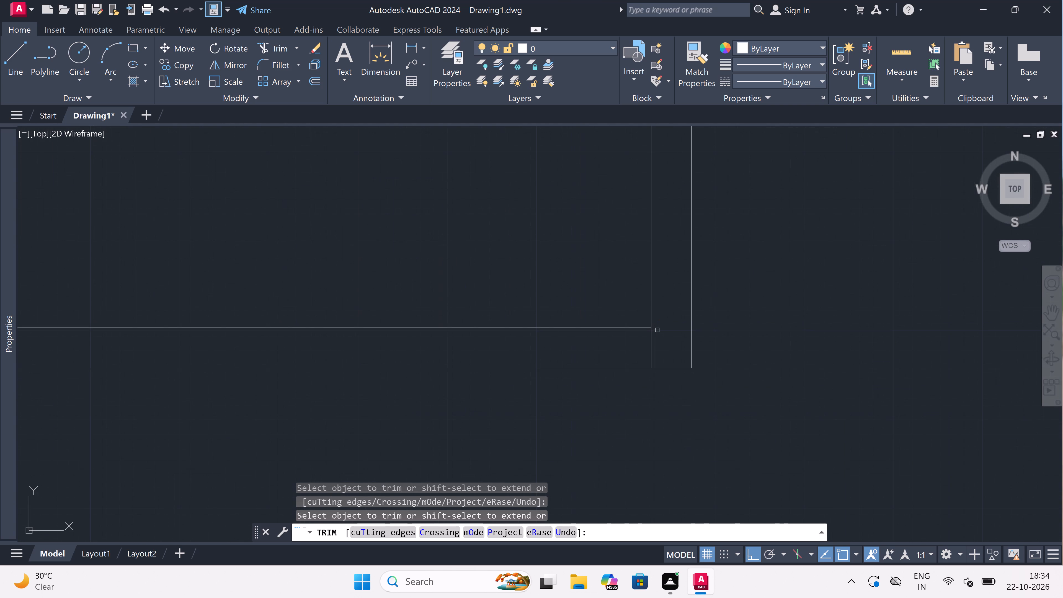
click(654, 357)
click(651, 355)
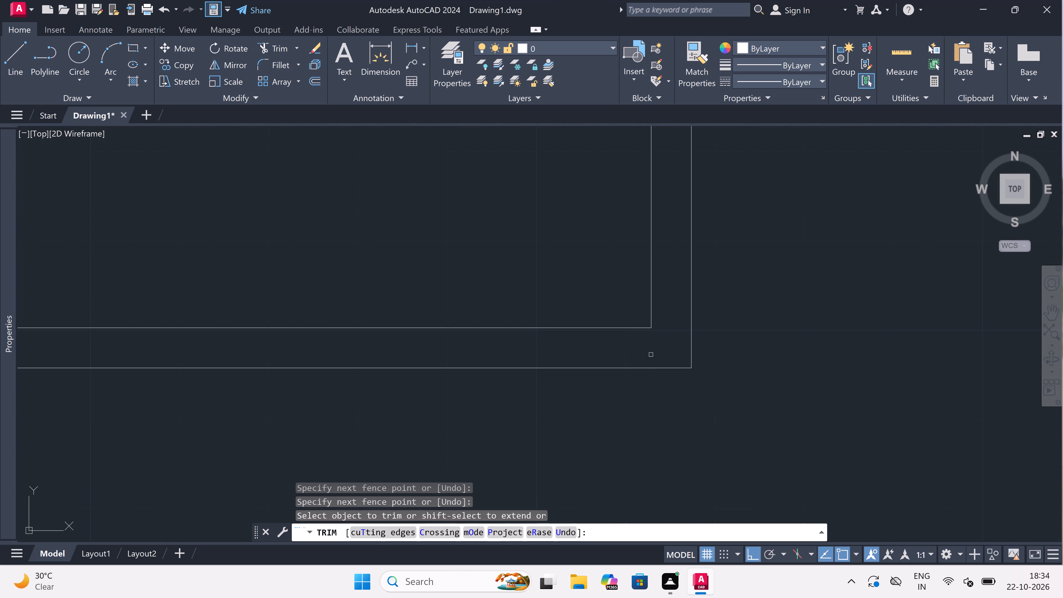
Trim the west wall's inner line across the ends of the two lowest horizontal partition walls, leaving open T-junctions.
scroll(651, 355, down, 7)
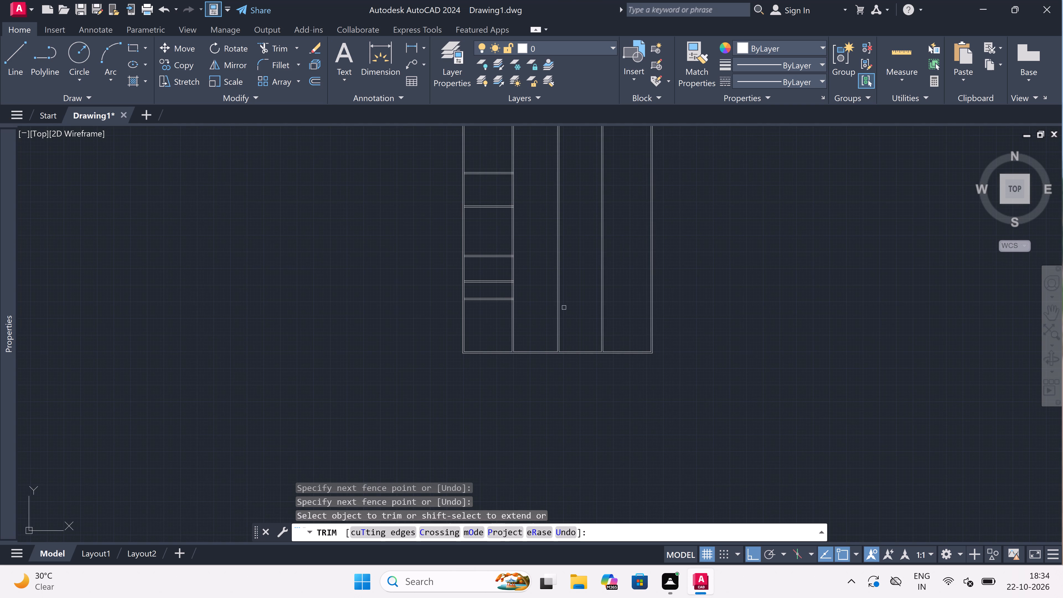
scroll(452, 309, up, 4)
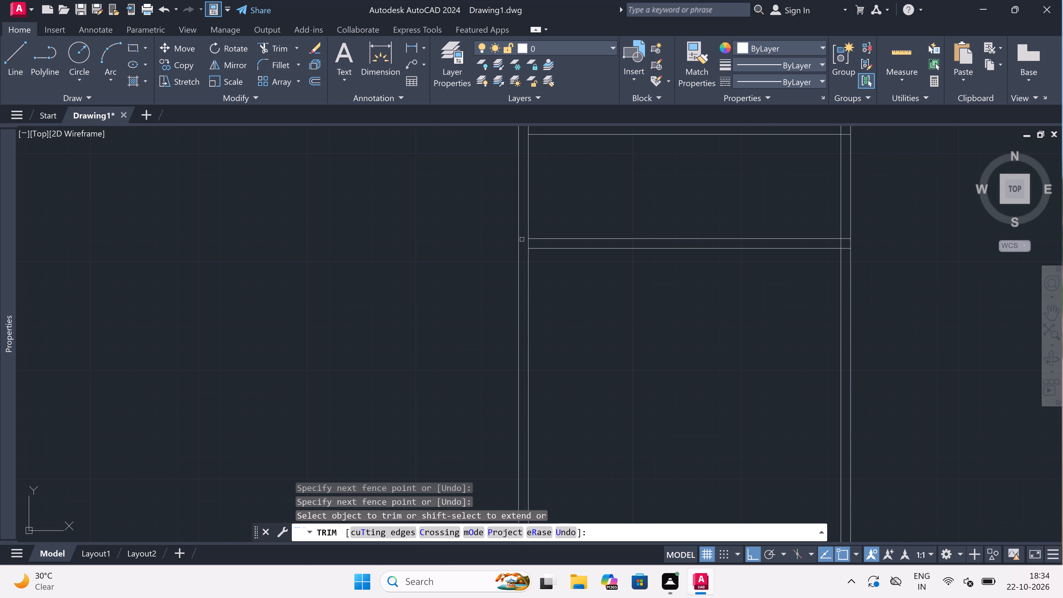
scroll(521, 240, up, 2)
click(525, 248)
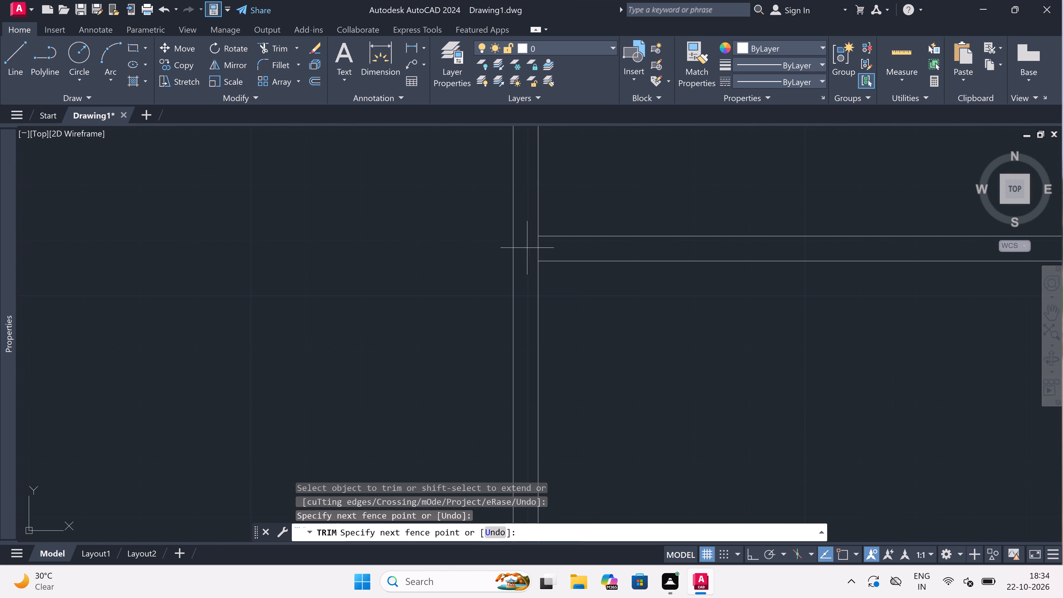
click(555, 247)
scroll(538, 251, down, 5)
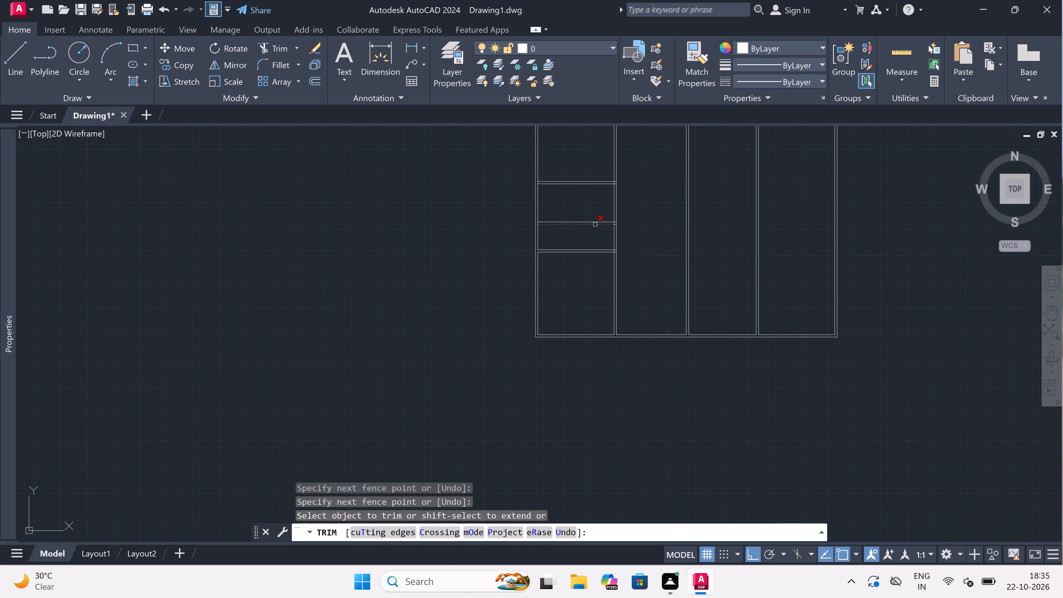
scroll(595, 223, up, 2)
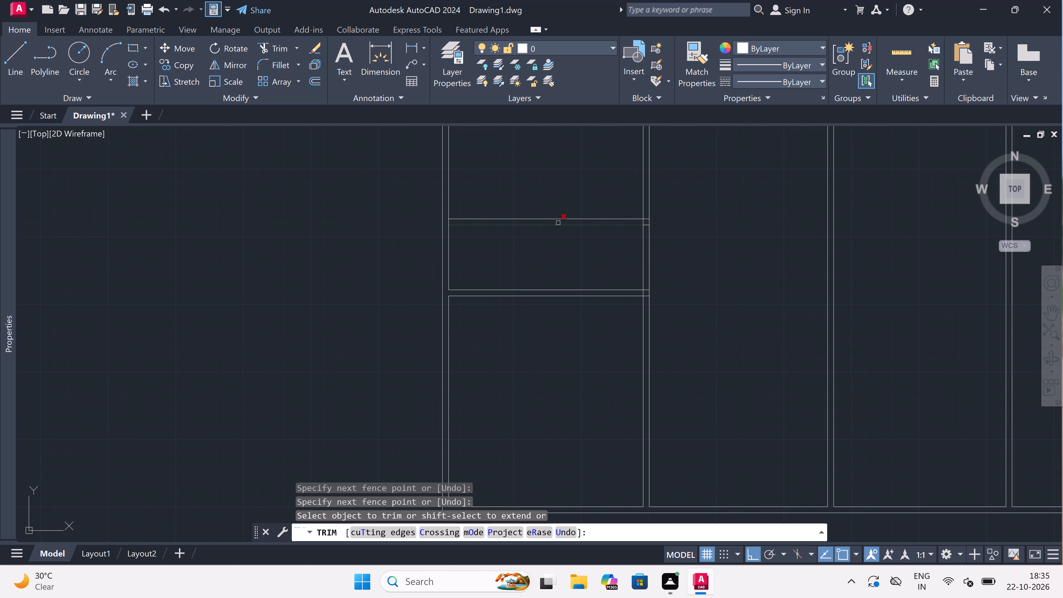
scroll(457, 221, up, 2)
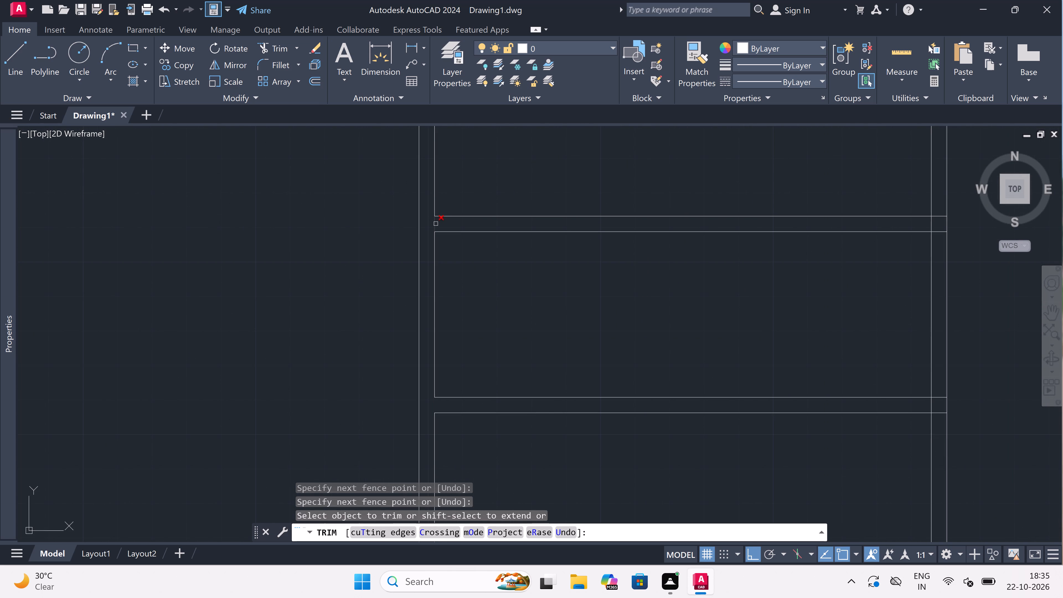
click(435, 223)
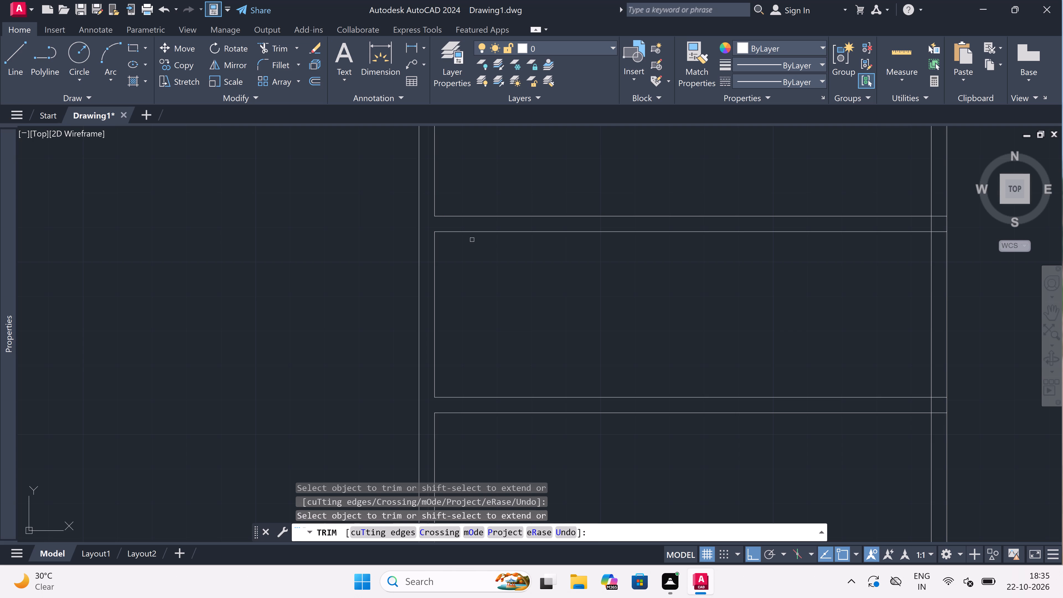
key(Escape)
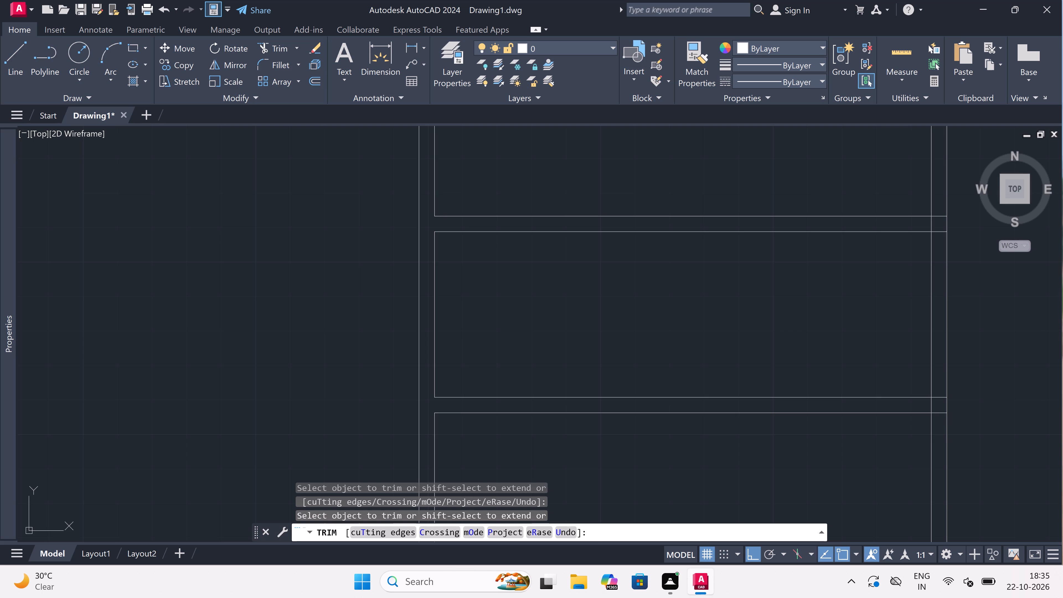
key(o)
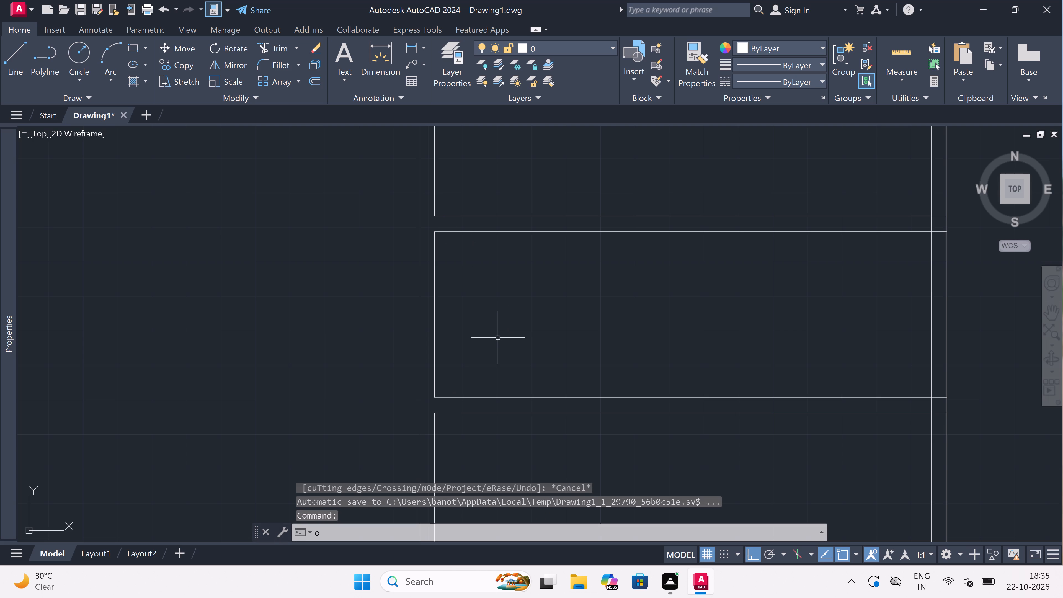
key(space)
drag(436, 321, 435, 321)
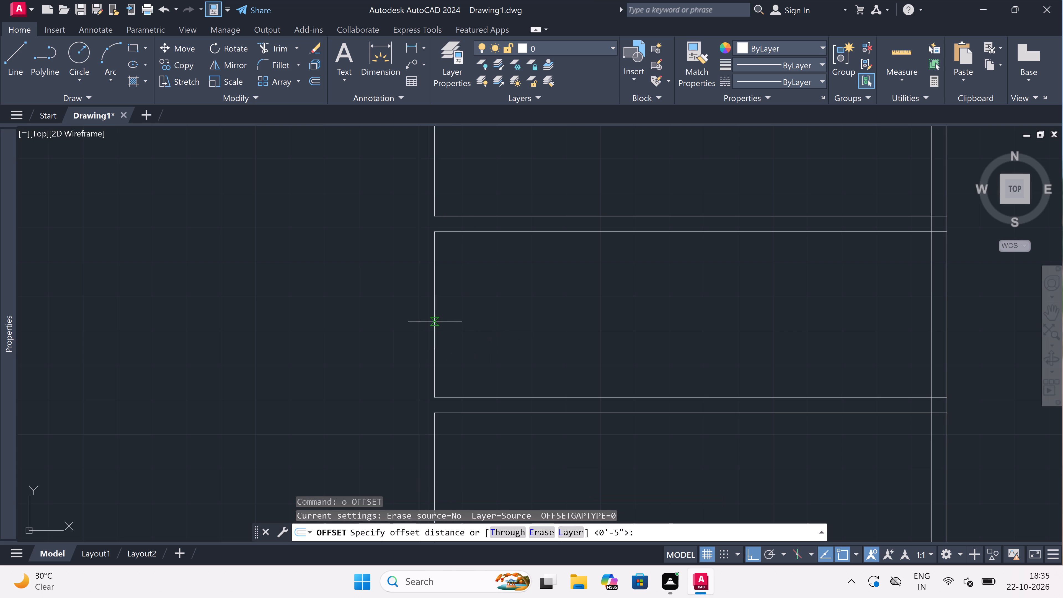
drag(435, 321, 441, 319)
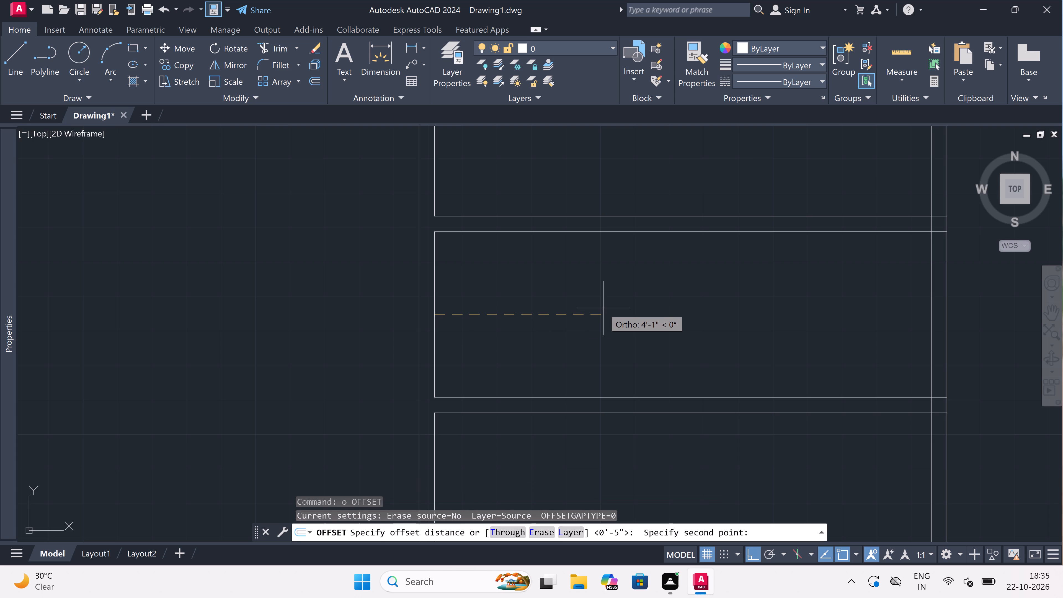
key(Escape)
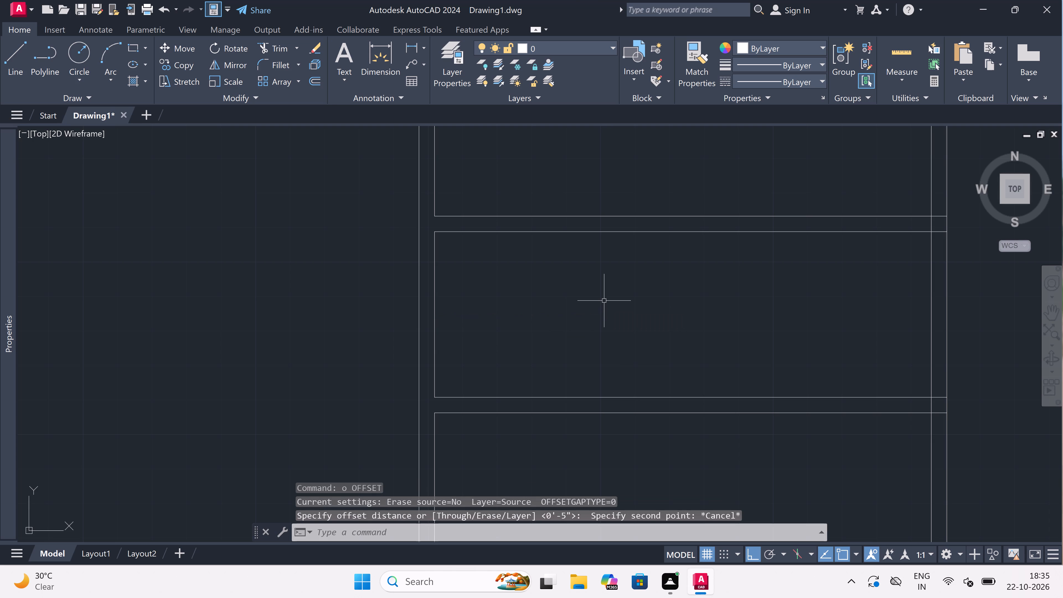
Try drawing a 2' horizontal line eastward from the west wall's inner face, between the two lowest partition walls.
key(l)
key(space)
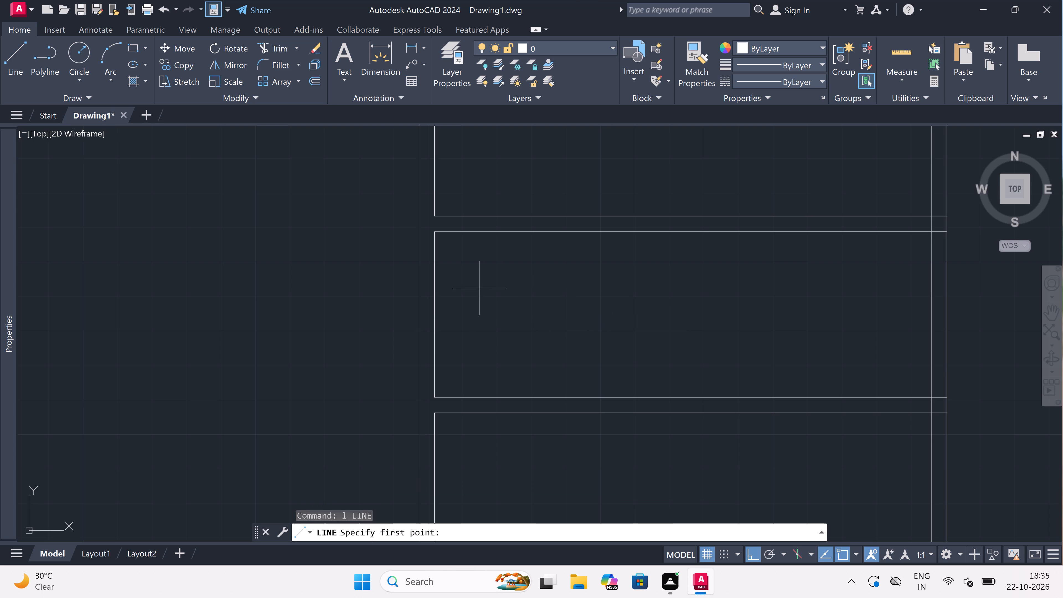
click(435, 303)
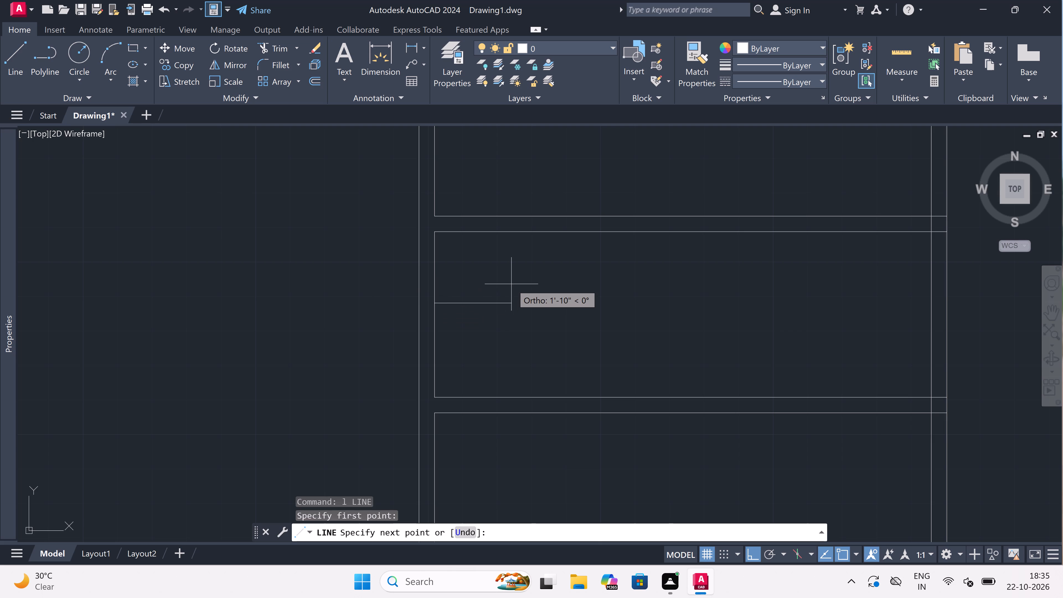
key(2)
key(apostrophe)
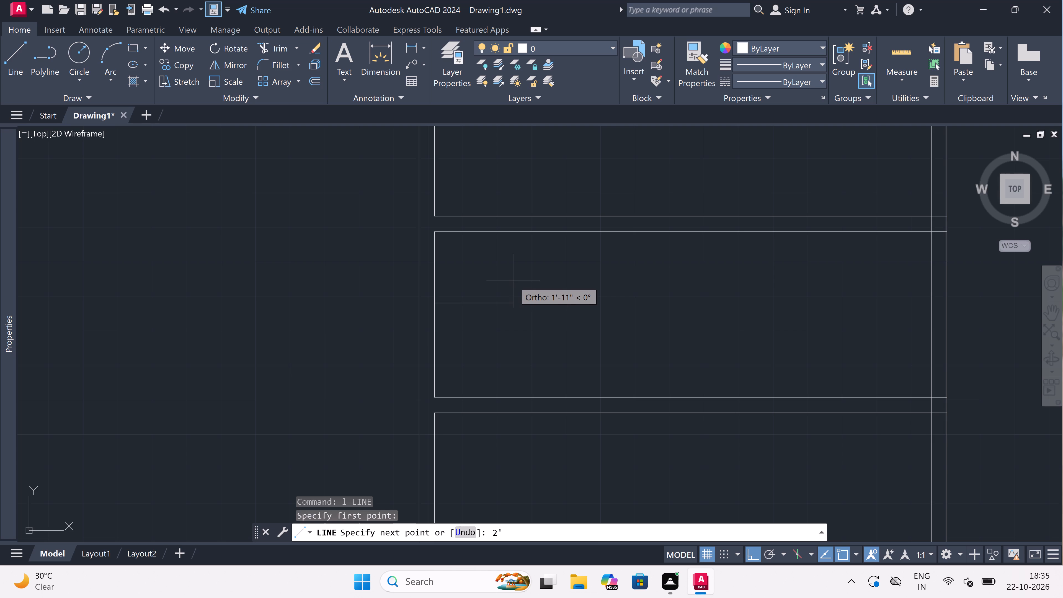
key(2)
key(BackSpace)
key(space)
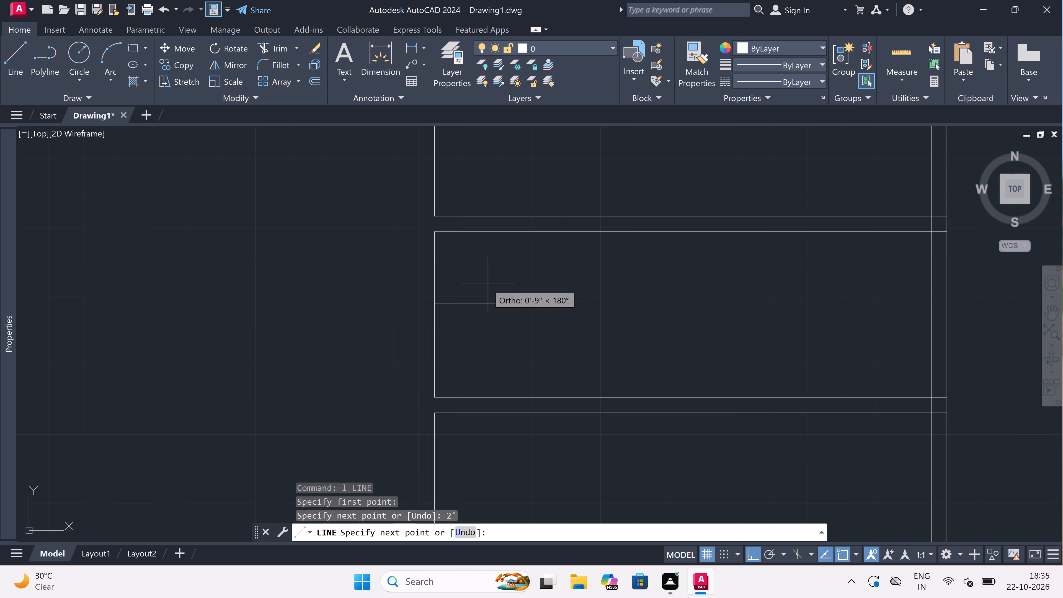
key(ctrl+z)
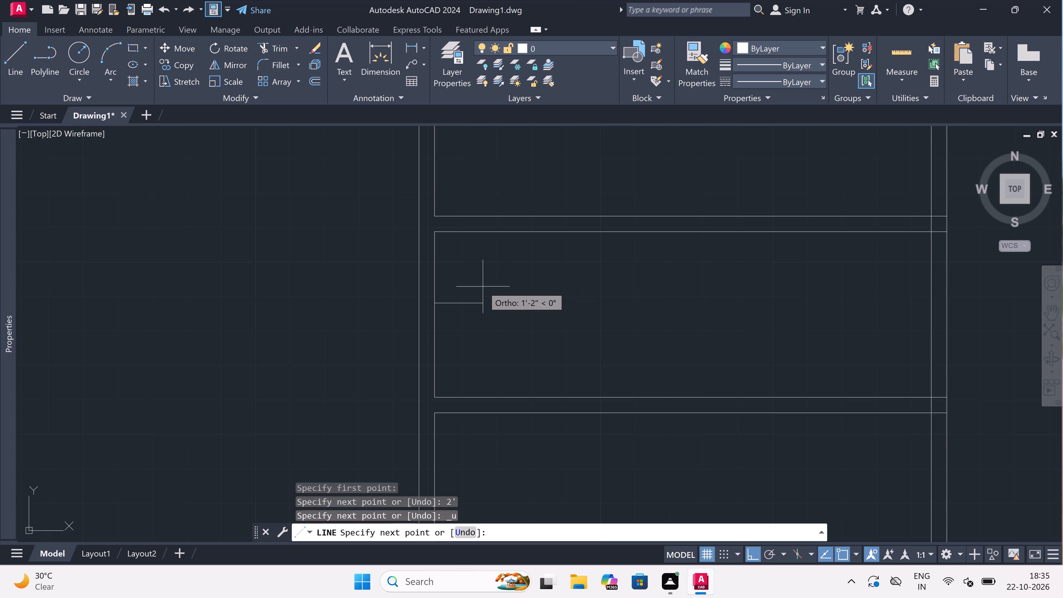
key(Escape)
Offset the west wall's inner face line 2' eastward in the narrow room between the two lowest partition walls.
key(o)
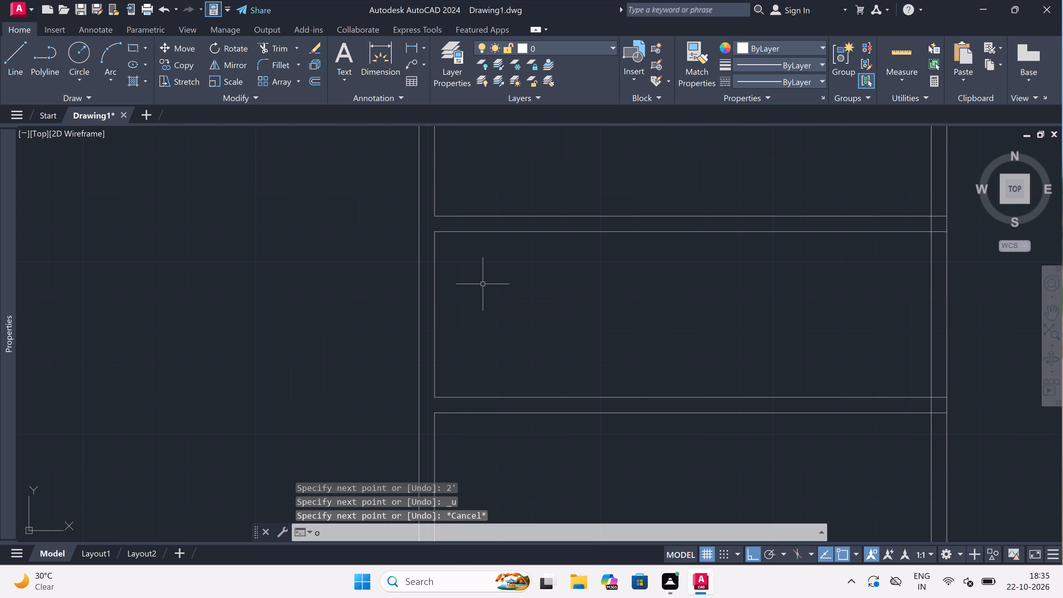
key(space)
click(440, 289)
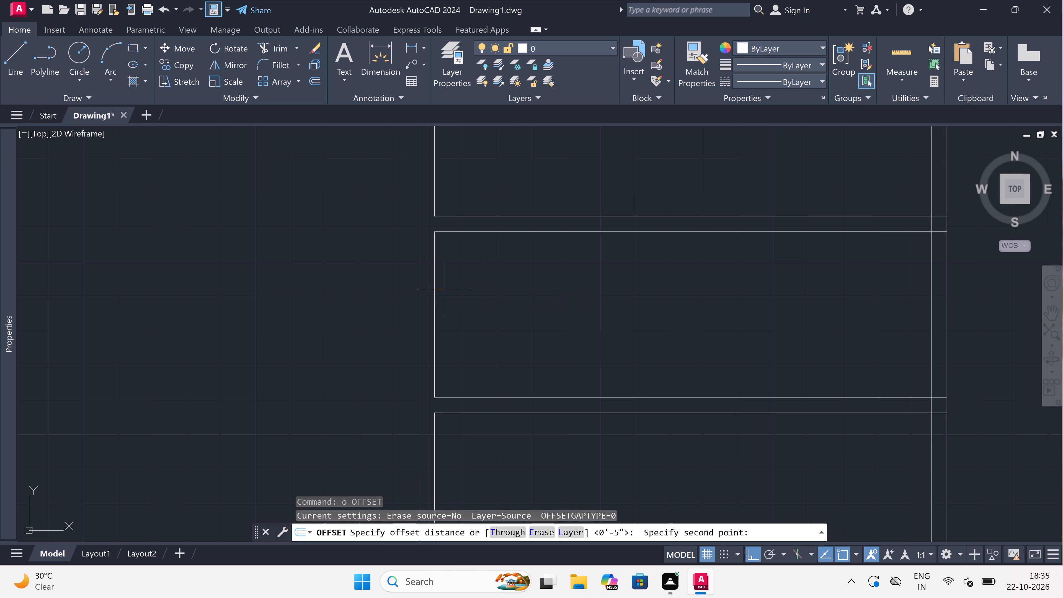
key(2)
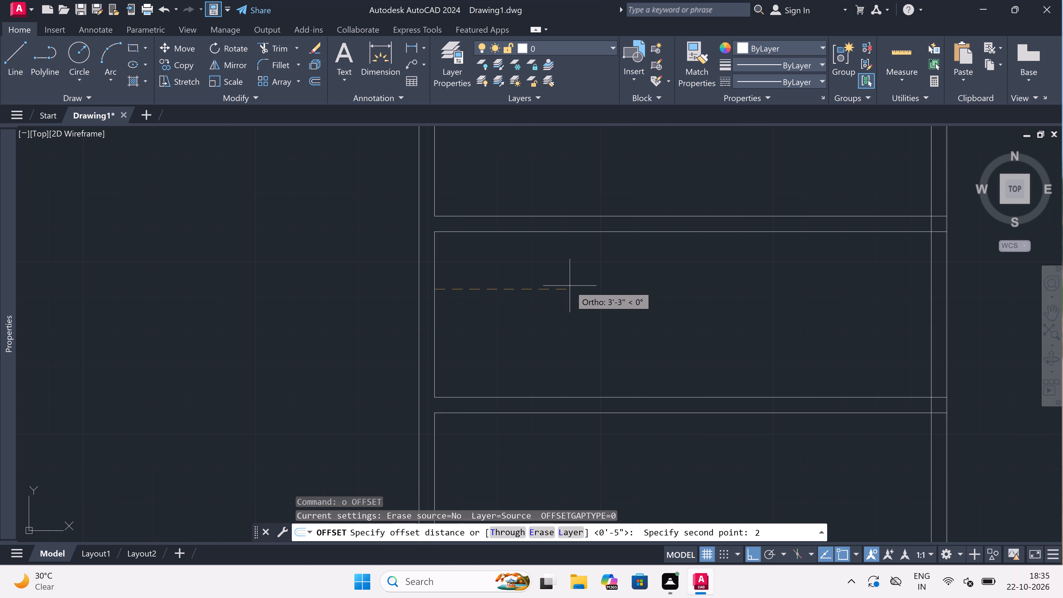
key(apostrophe)
key(space)
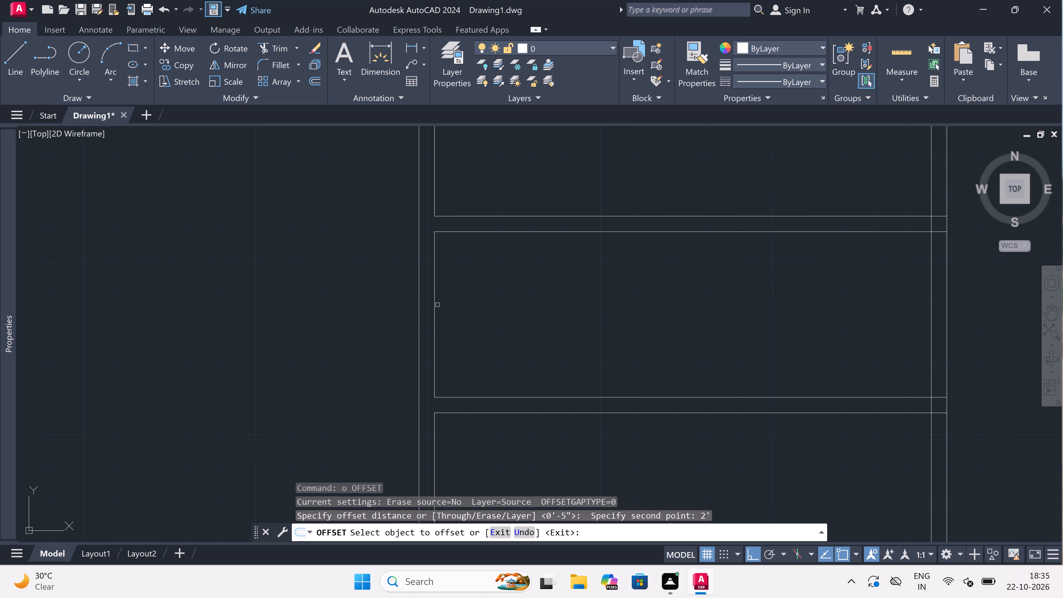
drag(434, 305, 473, 305)
click(502, 305)
key(Escape)
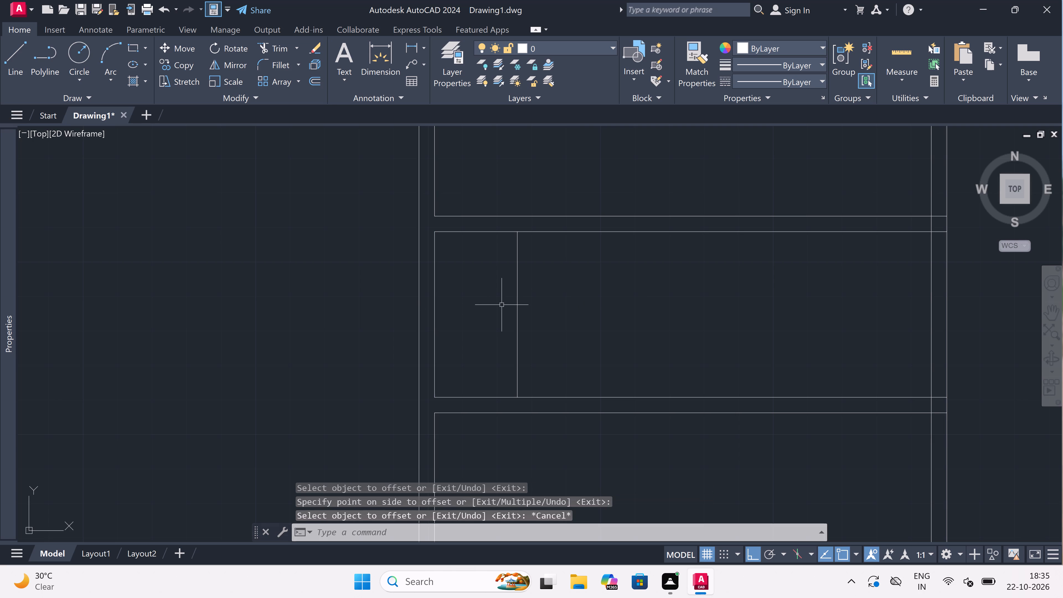
Offset the narrow room's vertical subdivision line 4.5" eastward to form a cross wall.
key(space)
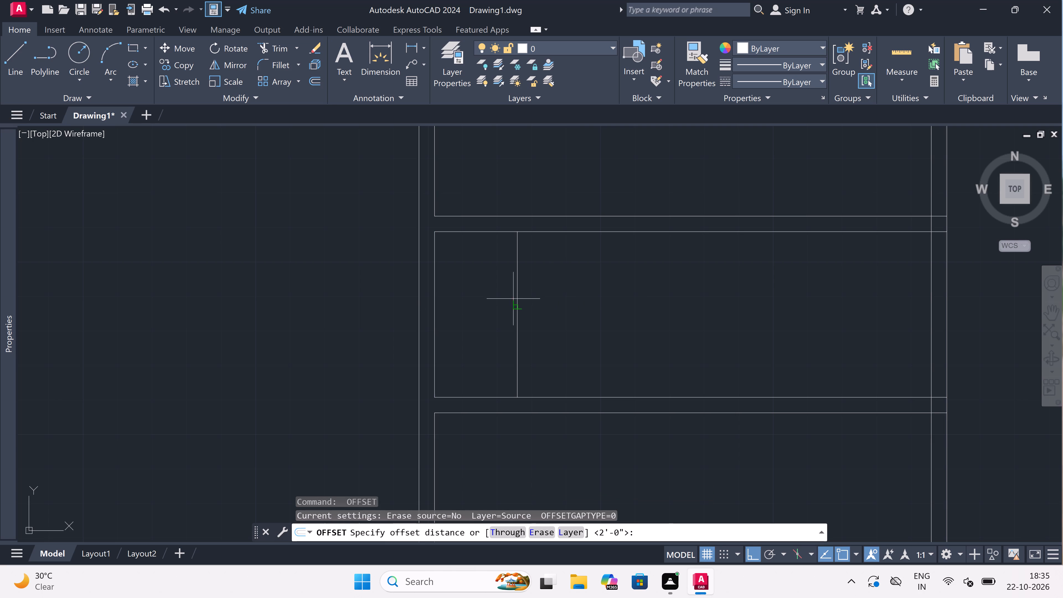
click(522, 299)
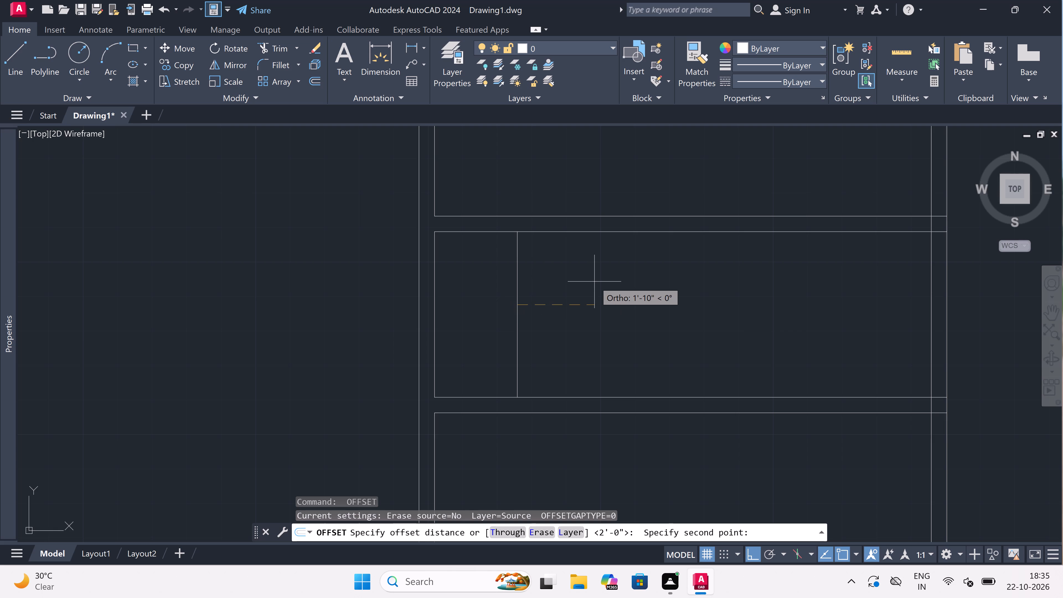
key(4)
key(period)
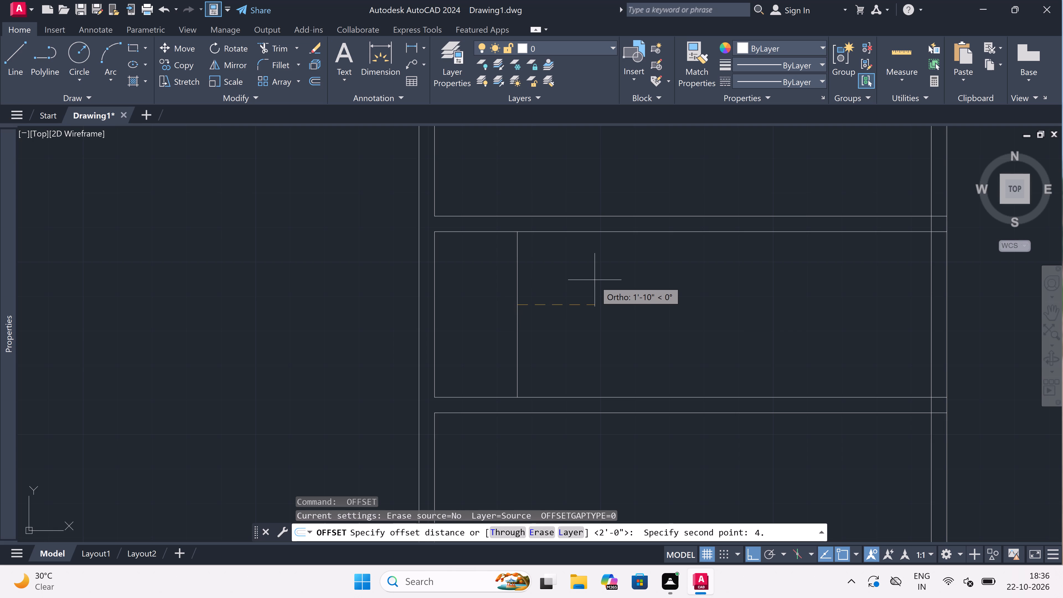
key(5)
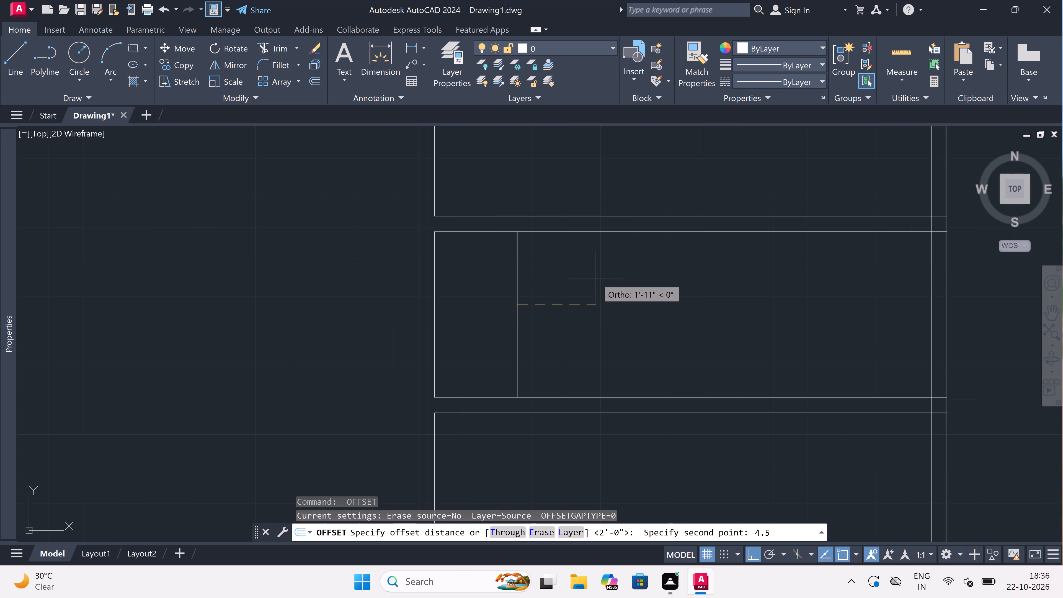
key(shift+quotedbl)
key(space)
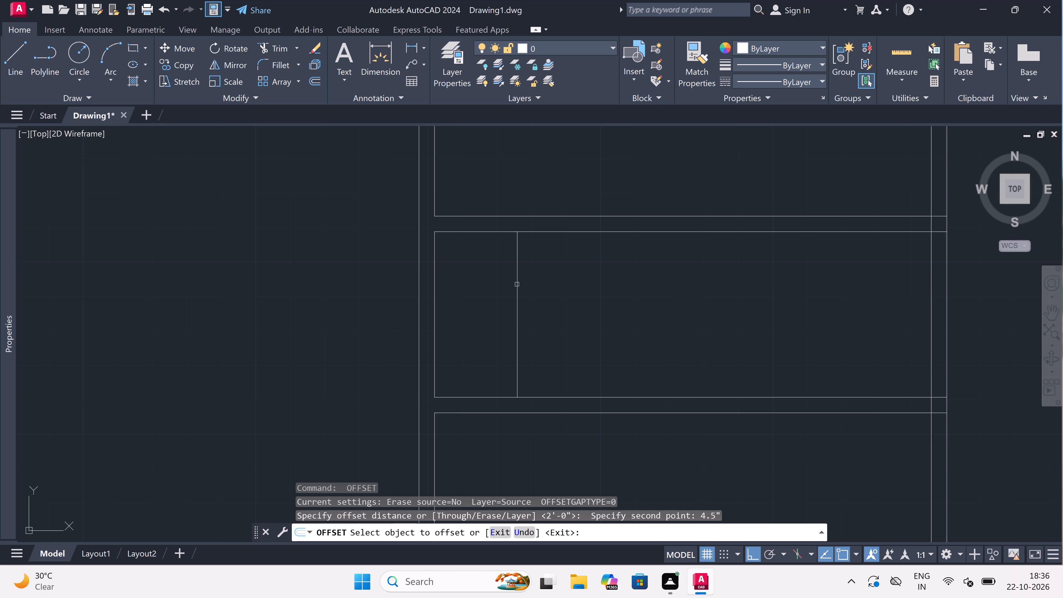
drag(519, 285, 523, 285)
click(543, 285)
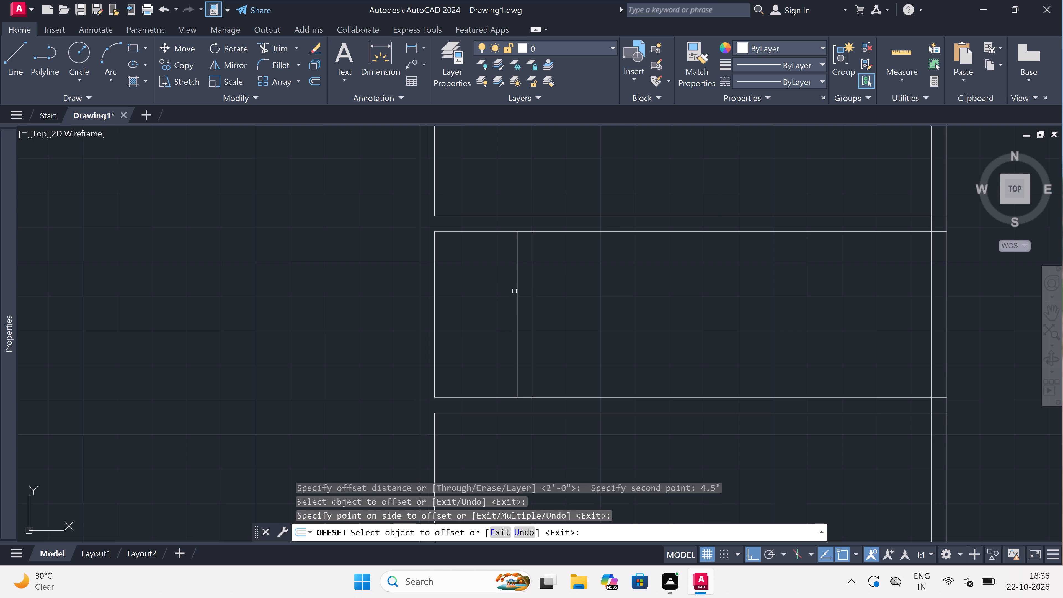
key(Escape)
Extend the narrow room's upper and lower boundary lines westward to the west wall's outer line.
key(e)
key(x)
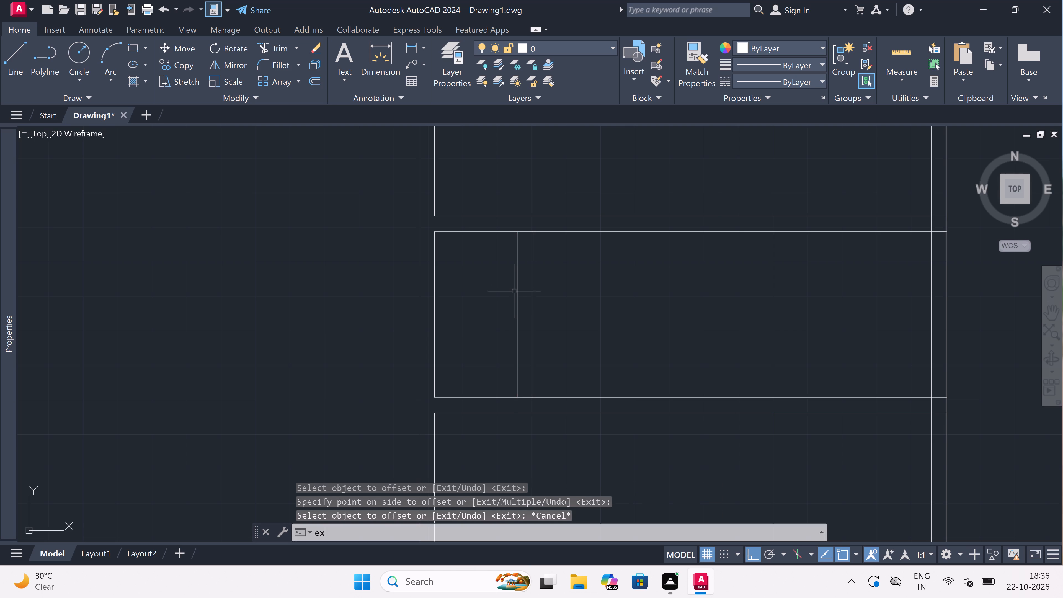
key(space)
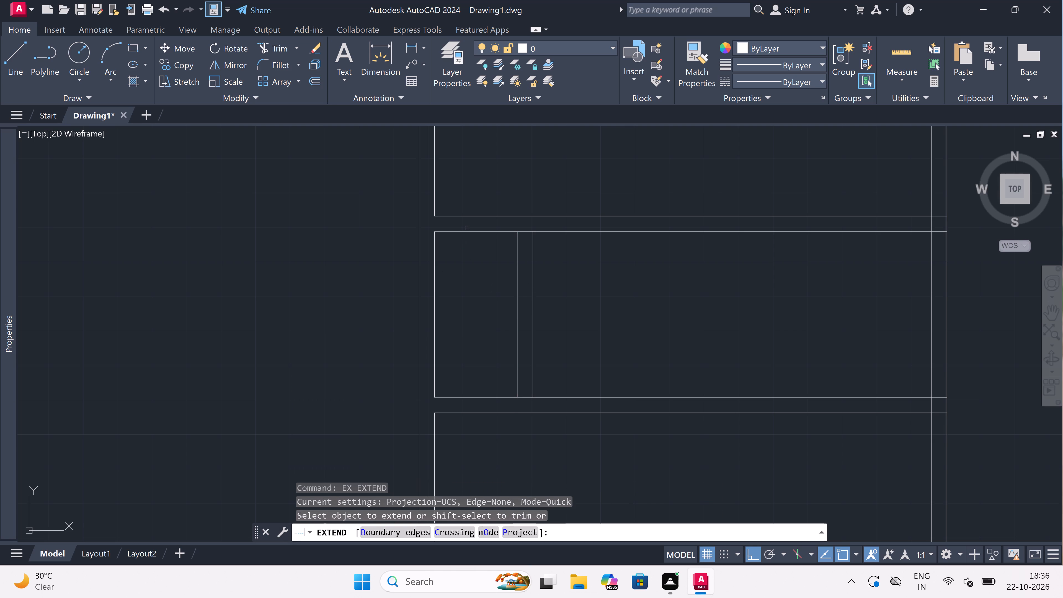
click(467, 232)
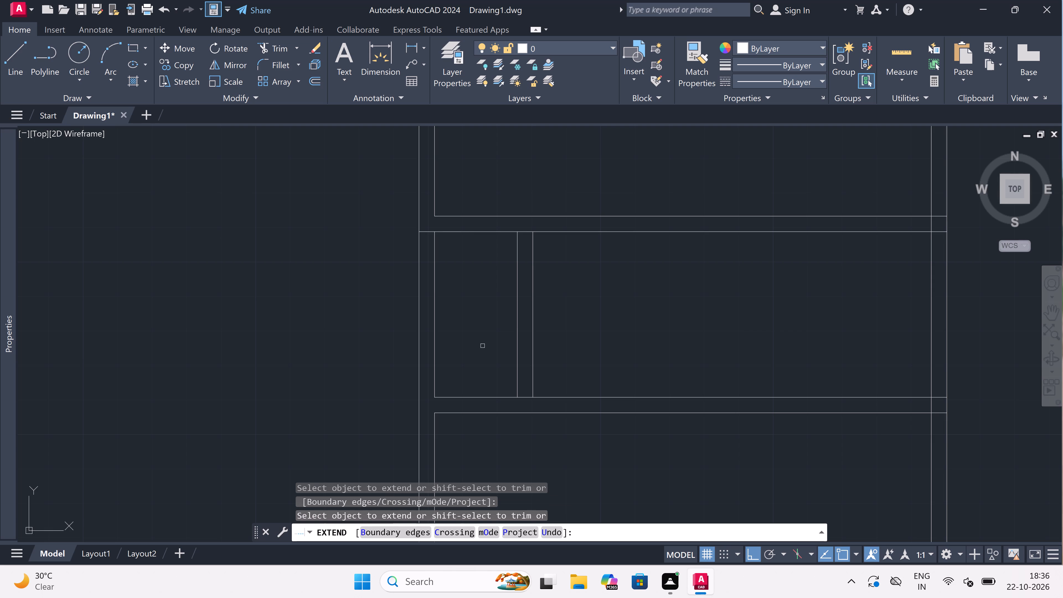
drag(484, 398, 483, 393)
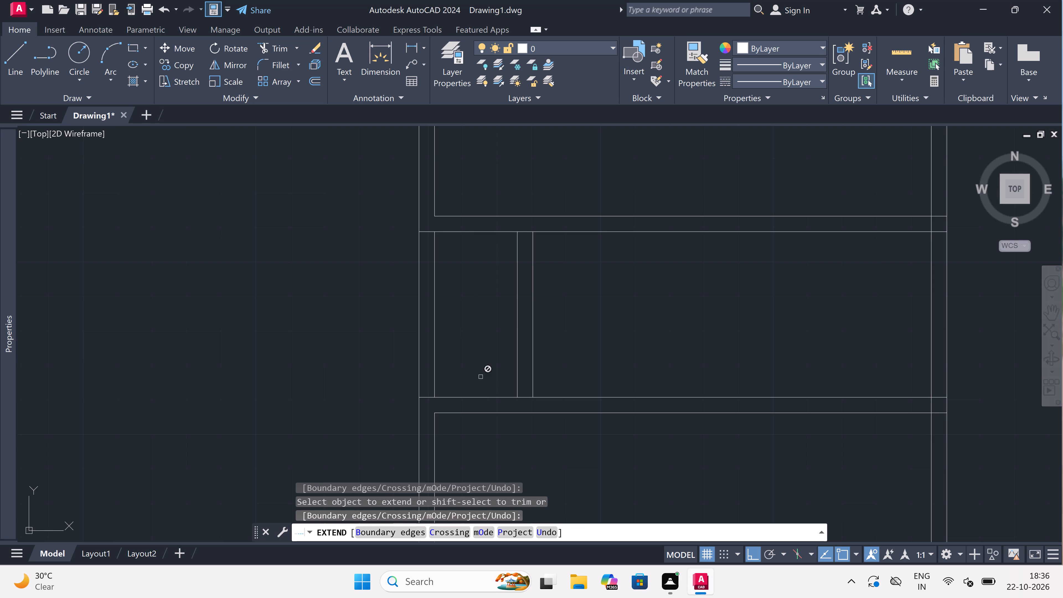
key(Escape)
Trim away both west wall lines along the narrow room, between its upper and lower partition walls.
key(t)
key(r)
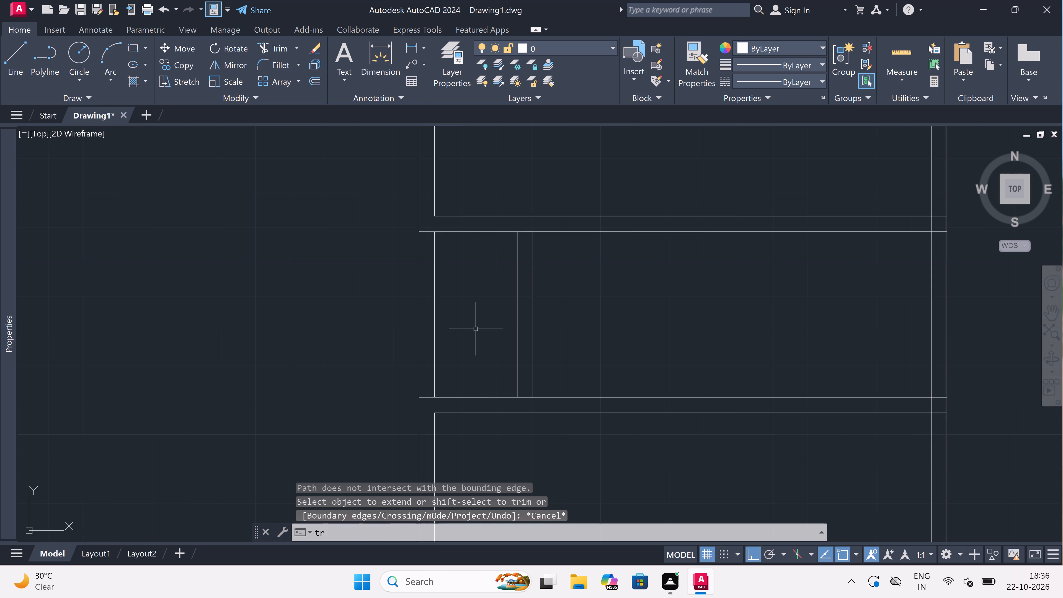
key(space)
click(475, 327)
click(376, 337)
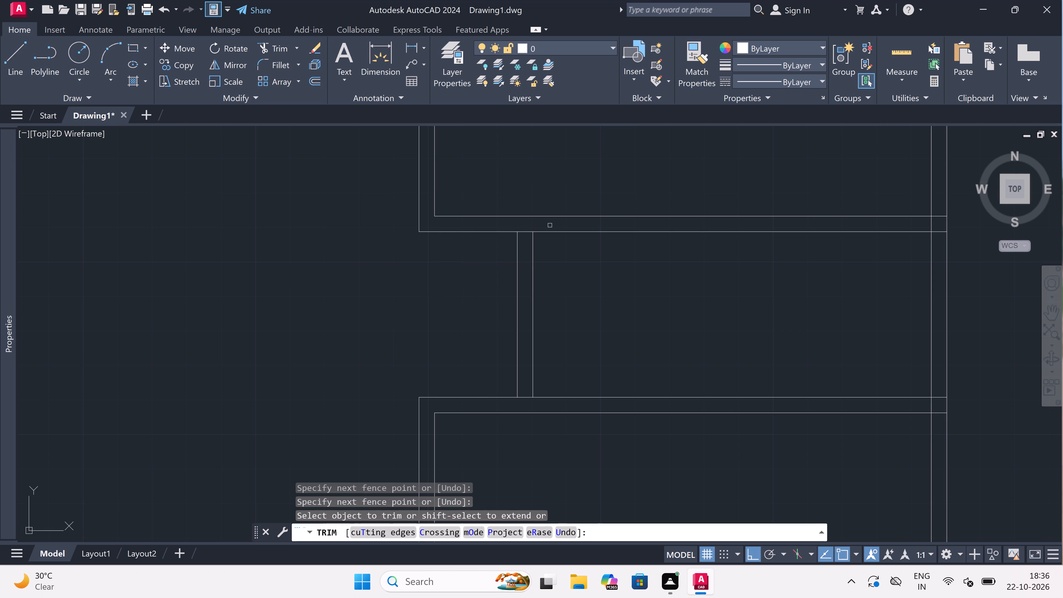
Trim the partition lines across both ends of the new cross wall, leaving open junctions.
click(525, 228)
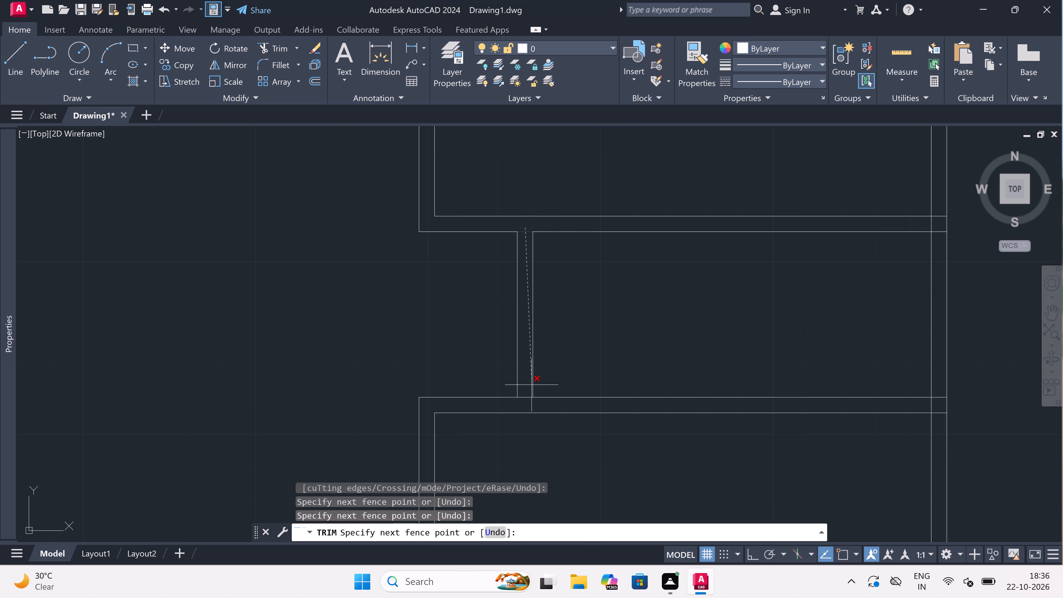
click(528, 402)
scroll(528, 402, down, 2)
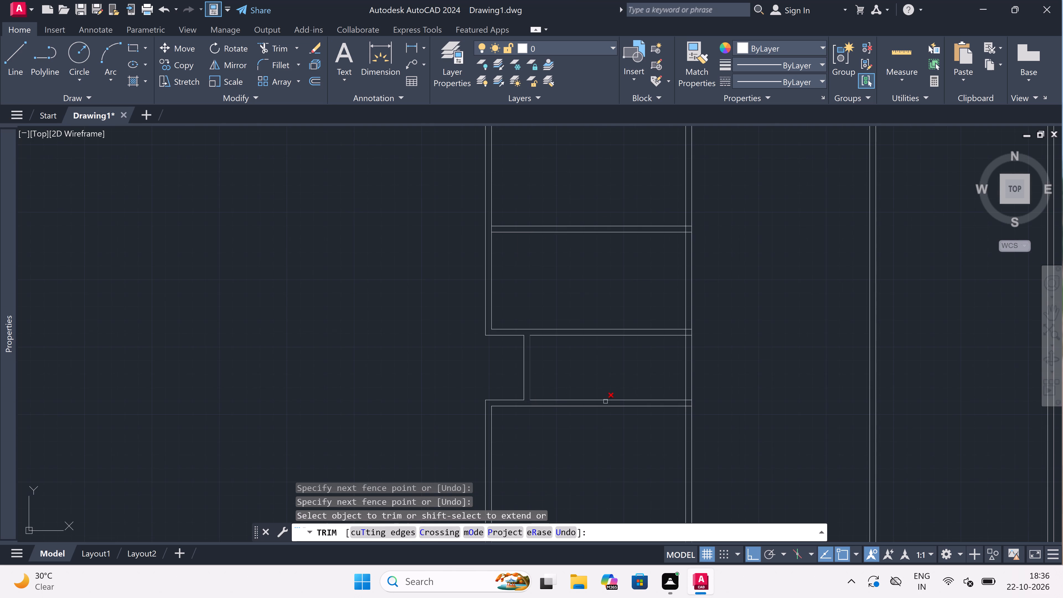
key(Escape)
Offset the cross wall's east face line 7' eastward within the narrow room.
scroll(602, 368, up, 1)
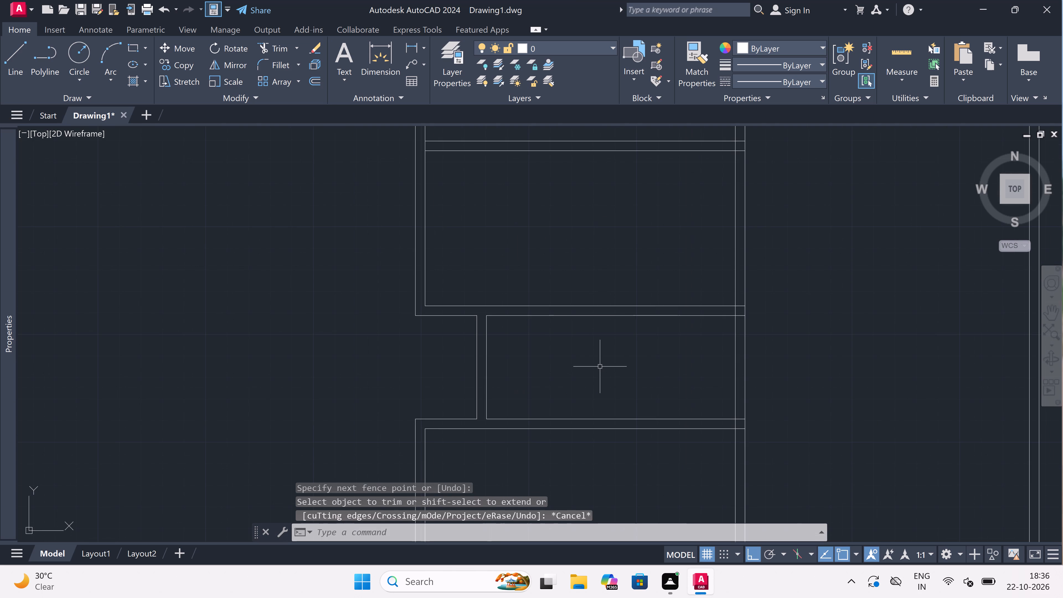
key(o)
key(space)
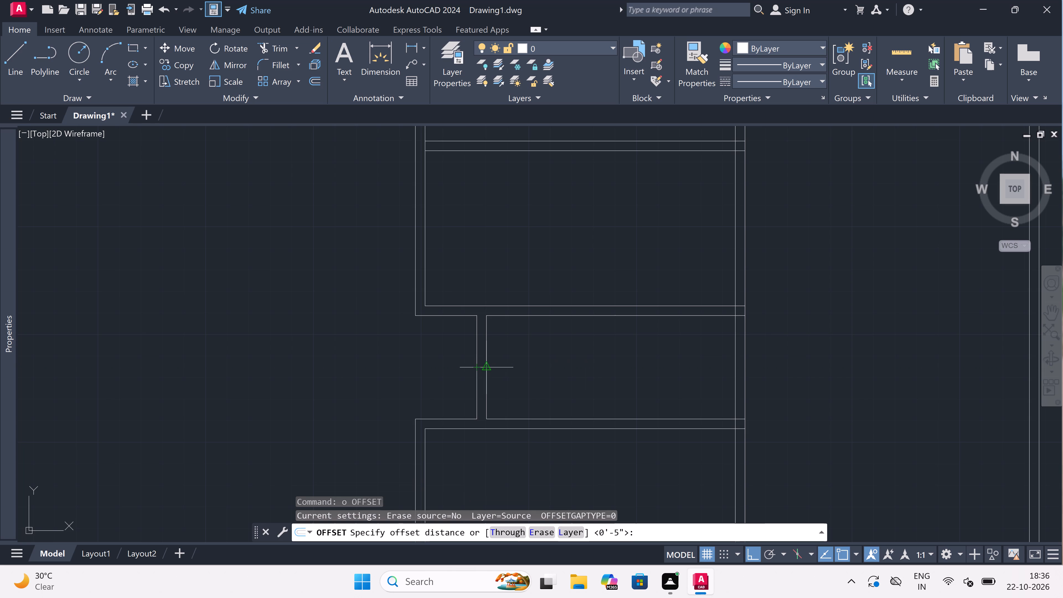
drag(488, 369, 516, 368)
key(7)
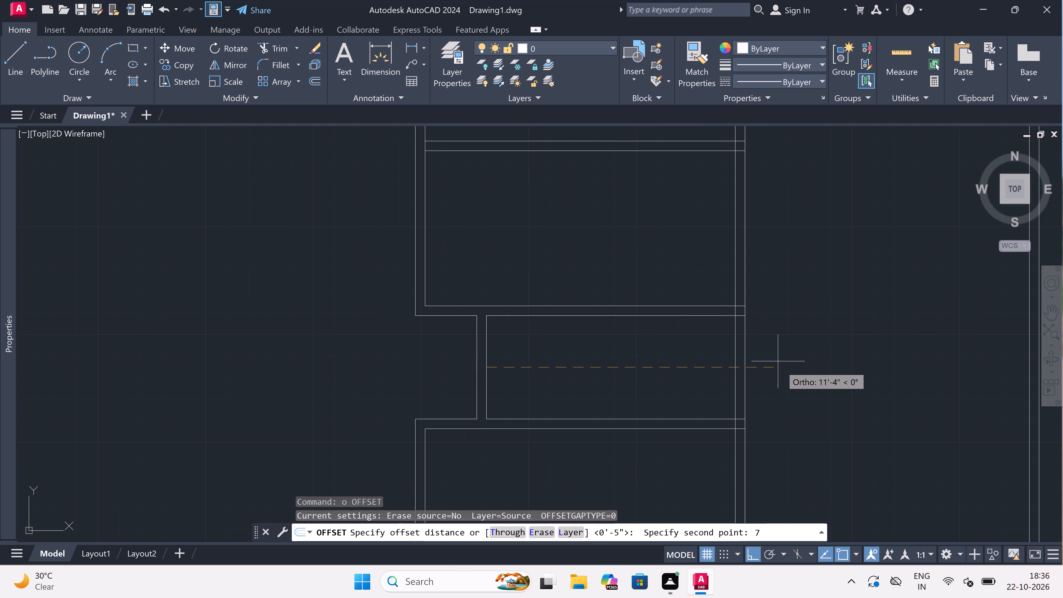
key(apostrophe)
key(space)
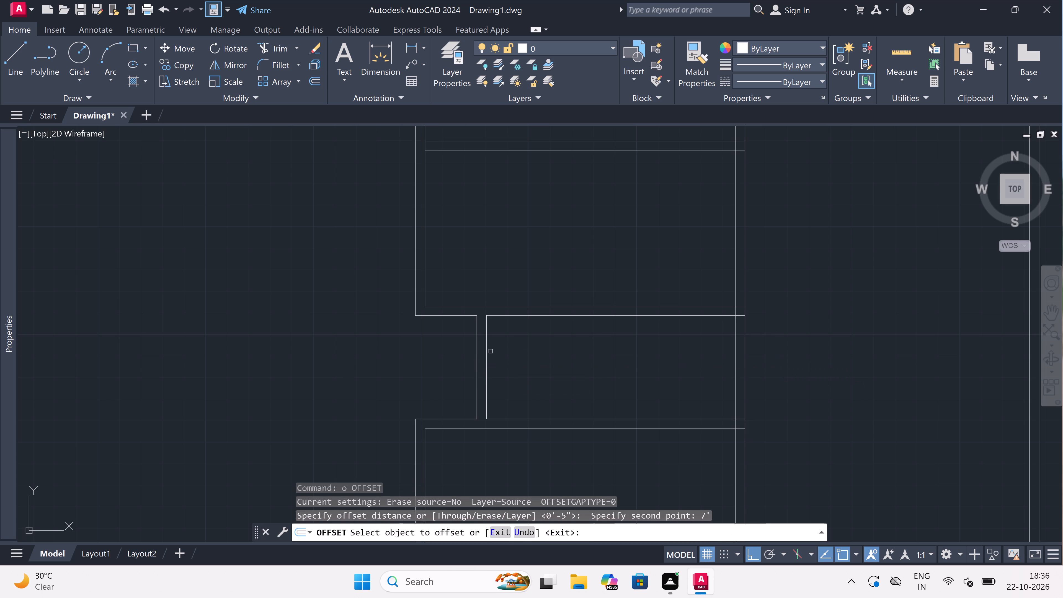
drag(487, 367, 507, 366)
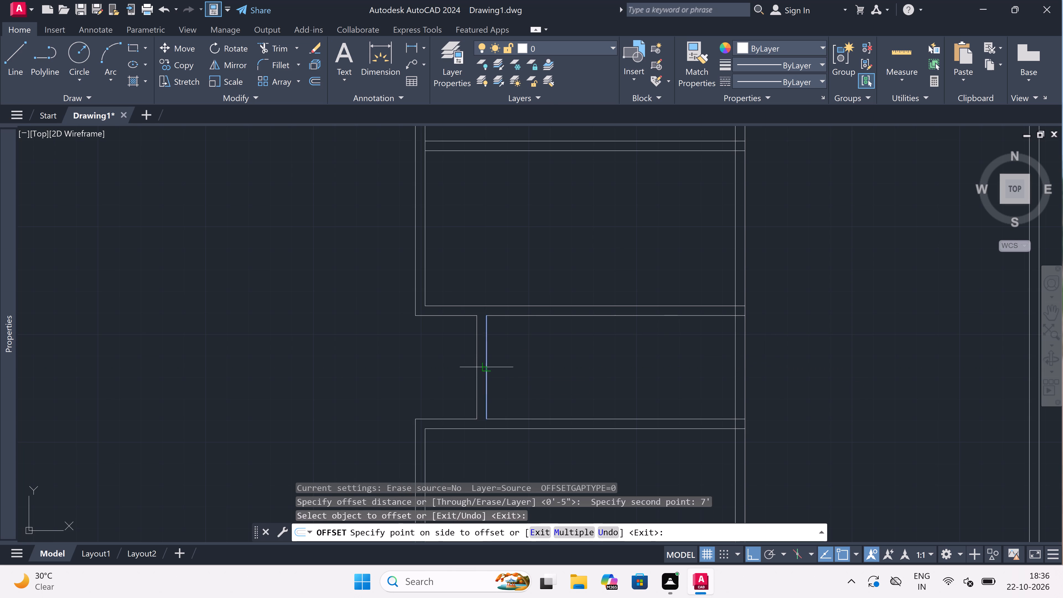
click(613, 361)
key(Escape)
Offset the new vertical line in the narrow room 4.5" eastward to form a second cross wall.
key(space)
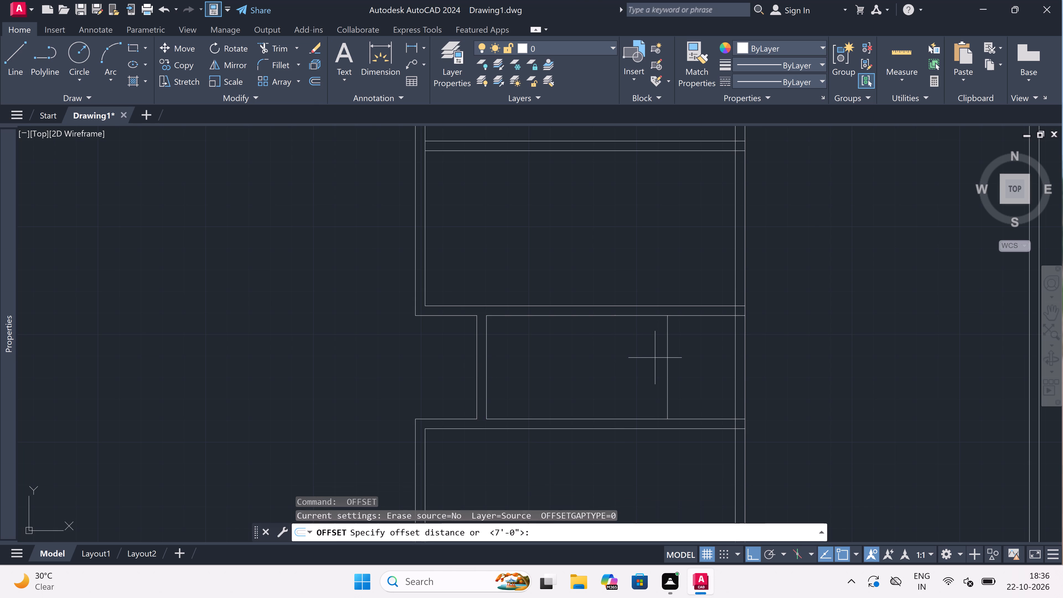
drag(667, 361, 691, 361)
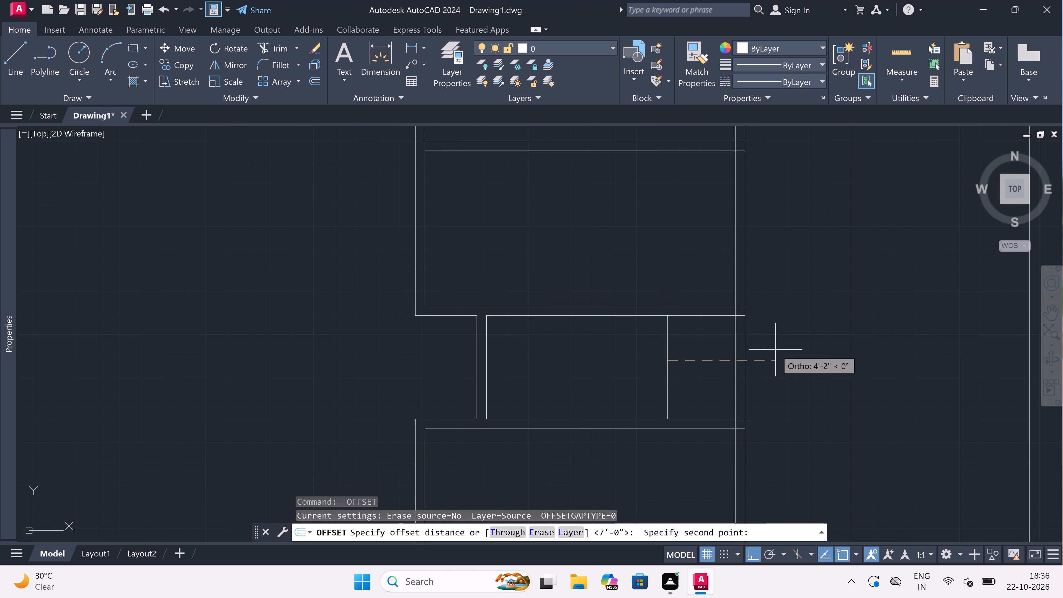
key(4)
key(period)
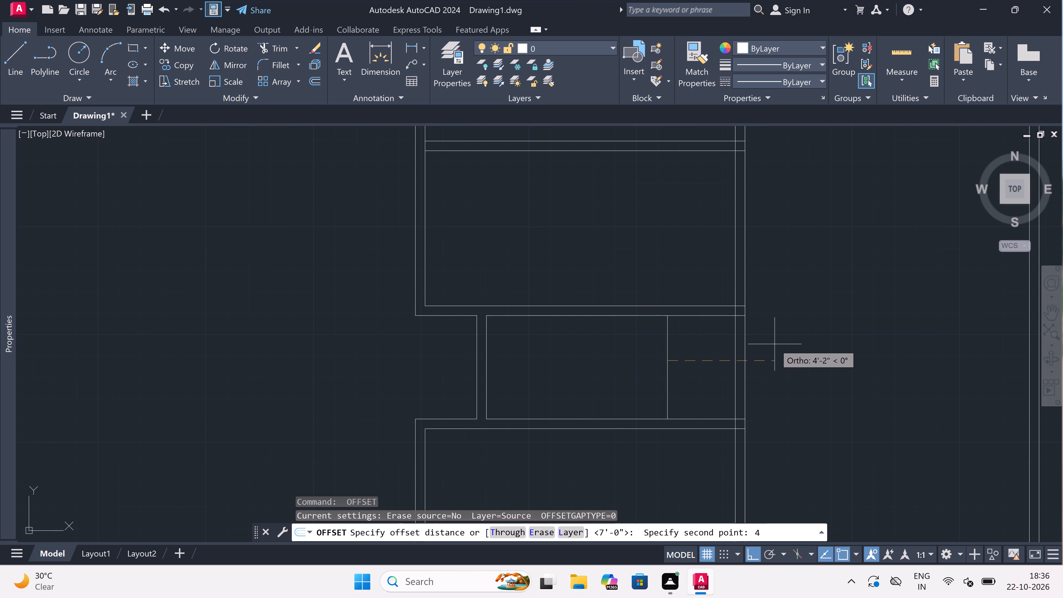
key(5)
text(")
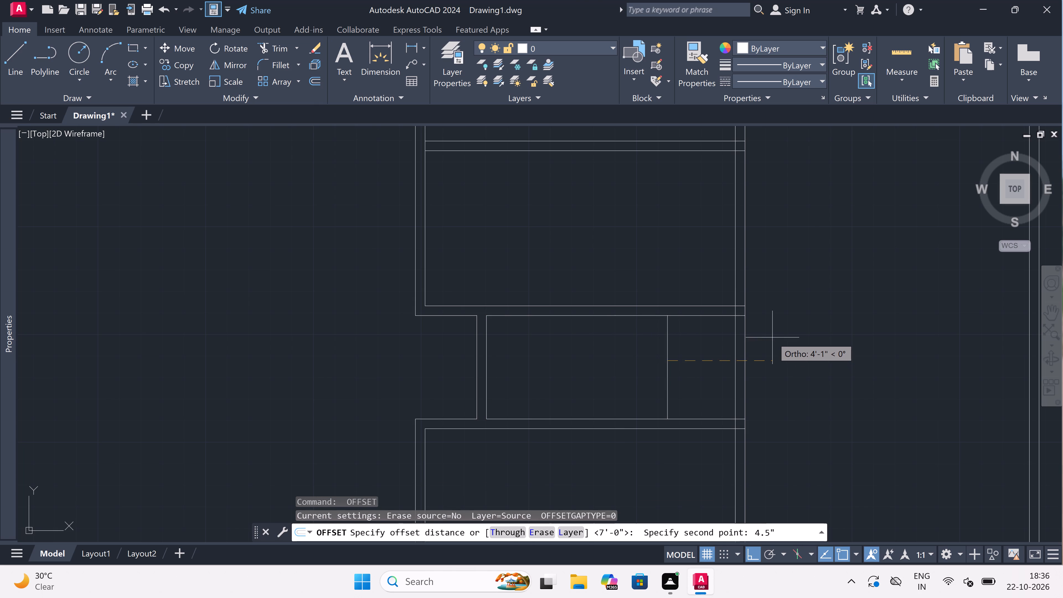
key(space)
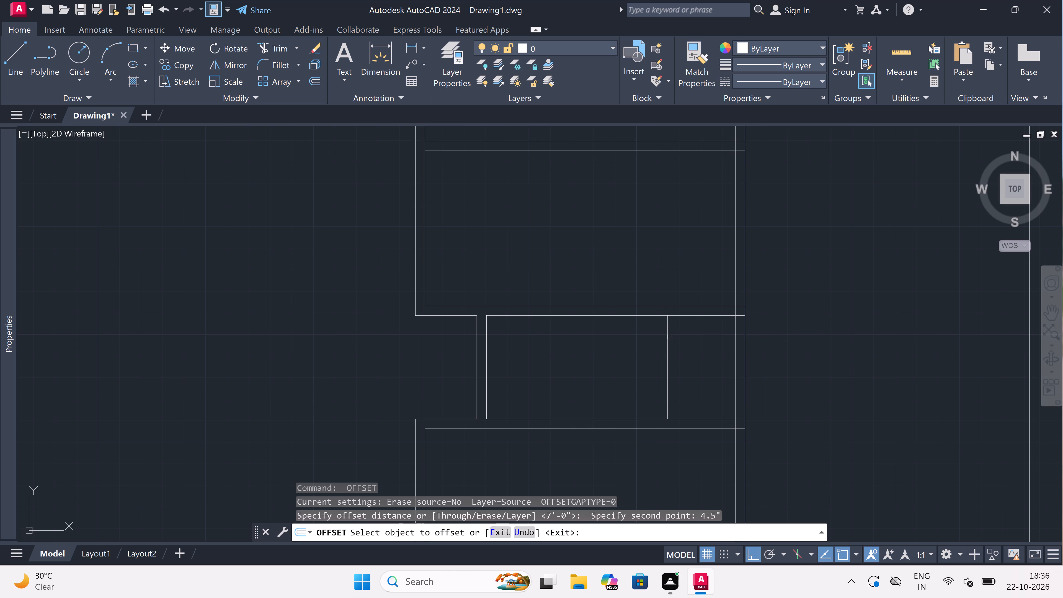
drag(667, 334, 677, 334)
click(708, 334)
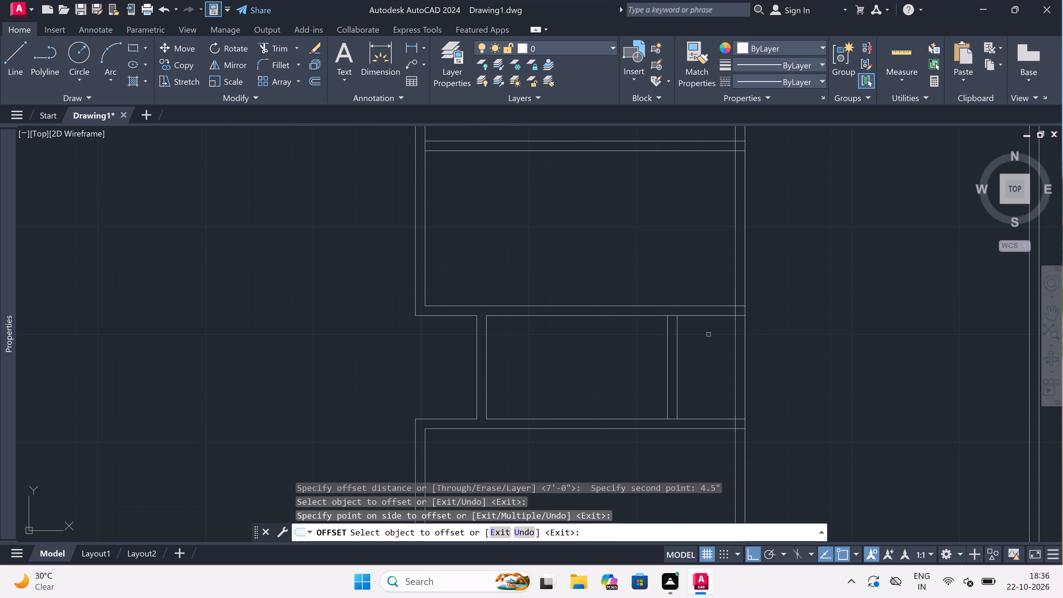
key(Escape)
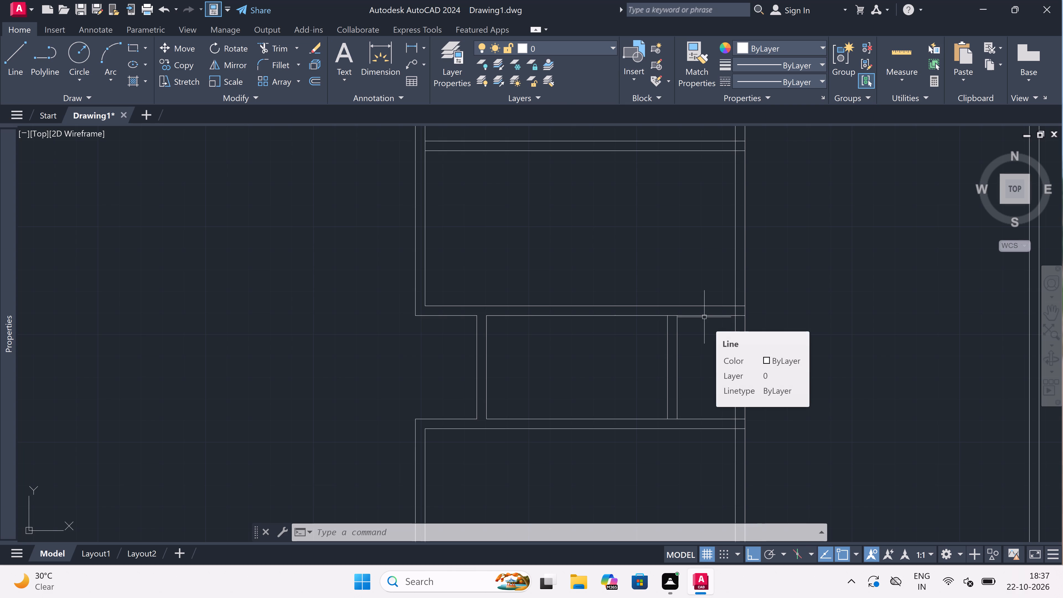
key(Escape)
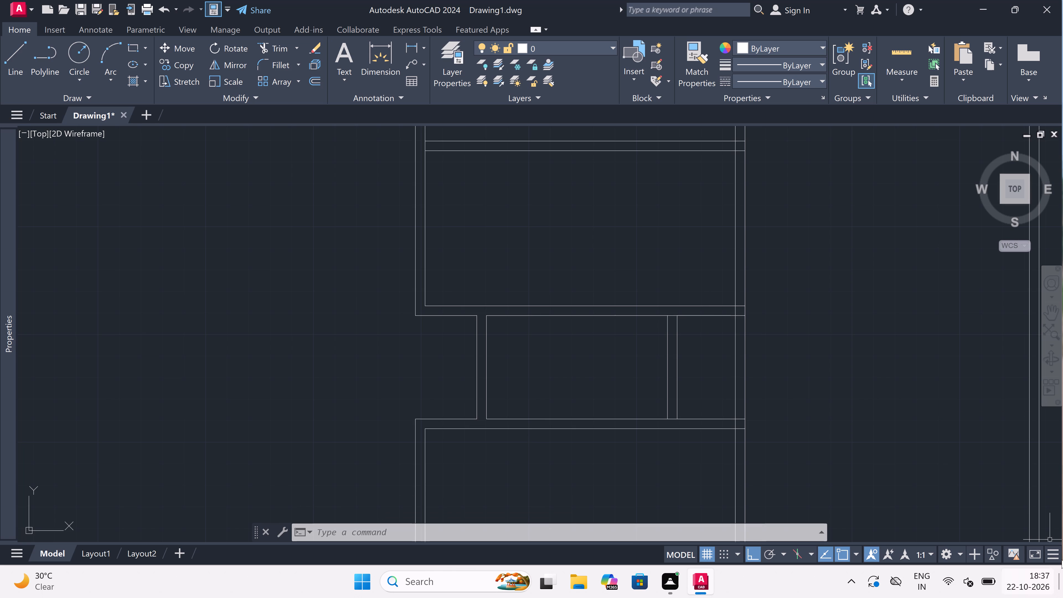
Trim the upper partition's lower line between the second cross wall's faces, opening the junction at its north end.
scroll(556, 308, down, 2)
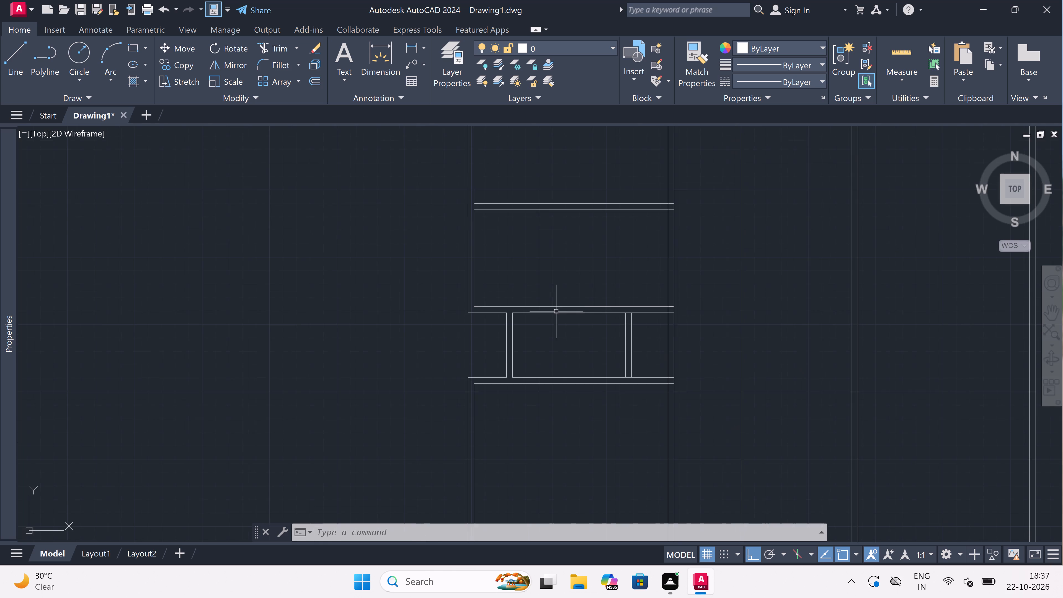
scroll(669, 354, up, 1)
scroll(549, 308, up, 1)
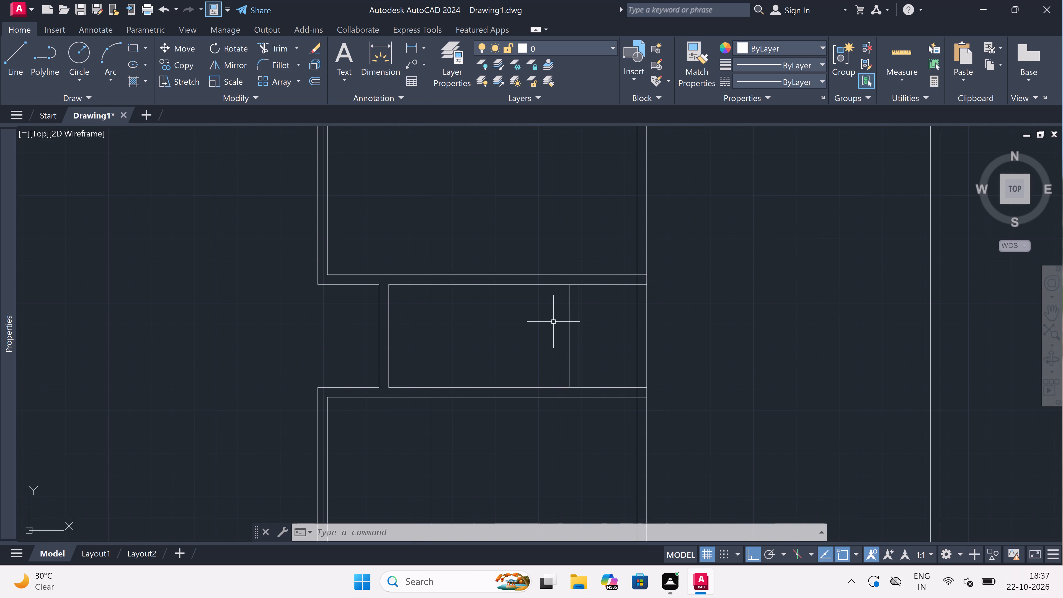
text(tr)
key(space)
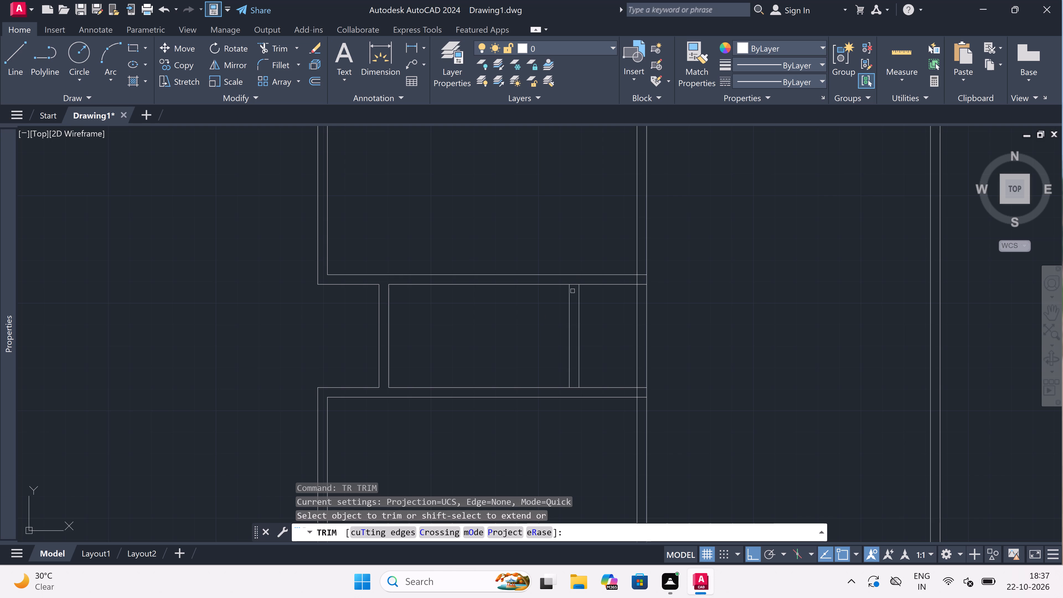
scroll(572, 291, up, 1)
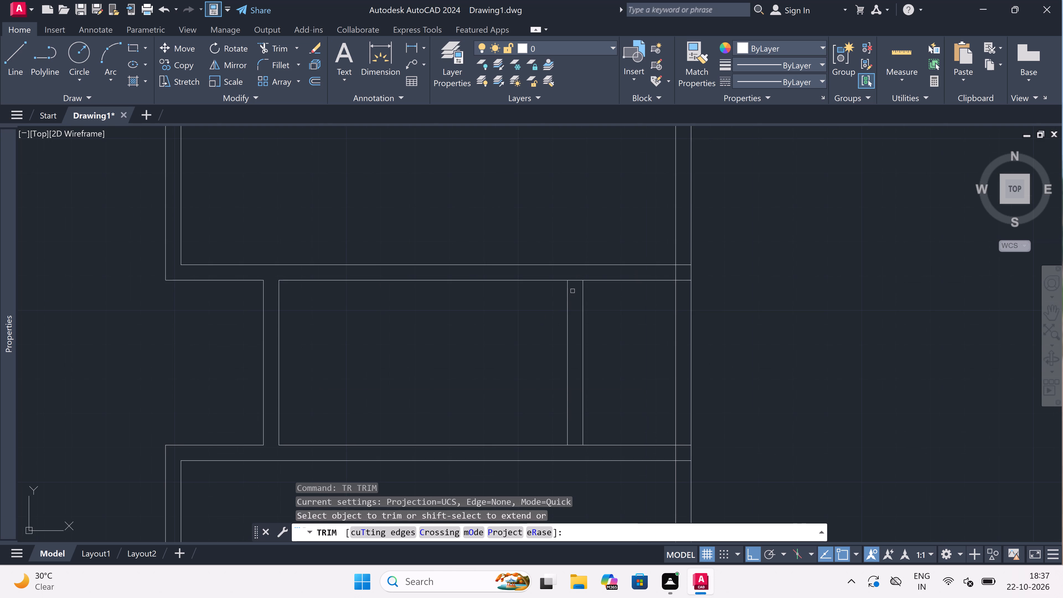
click(572, 279)
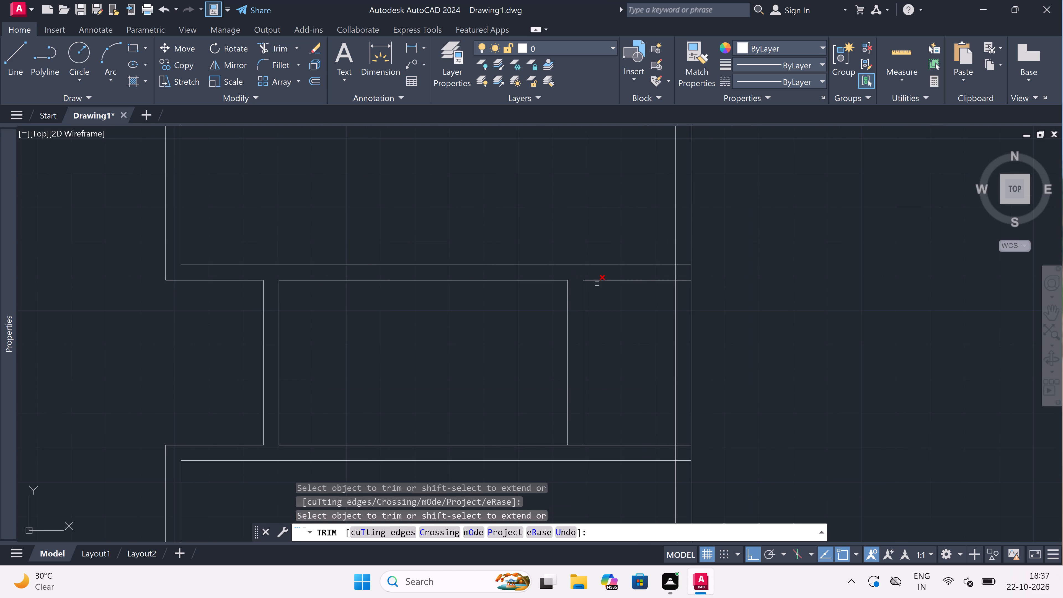
Trim the overlaps at the upper partition's east end into a clean corner and remove both east wall lines along the narrow room.
click(678, 268)
click(682, 263)
click(678, 273)
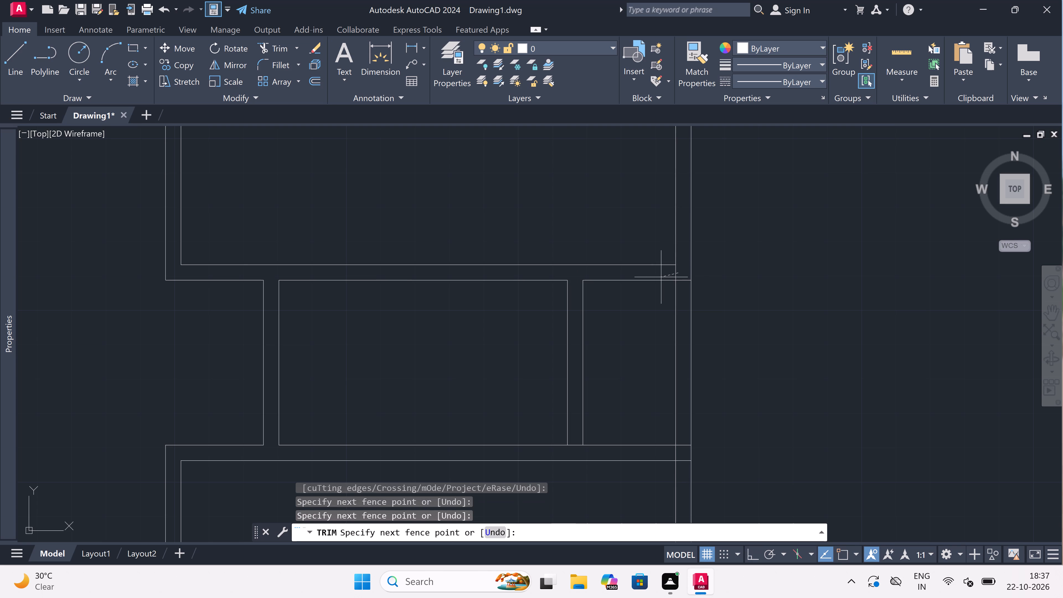
click(661, 277)
drag(641, 331, 646, 334)
click(773, 355)
Trim the overlaps at the lower partition's east end into a clean corner and open its upper line between the second cross wall's faces.
scroll(683, 457, up, 2)
click(682, 466)
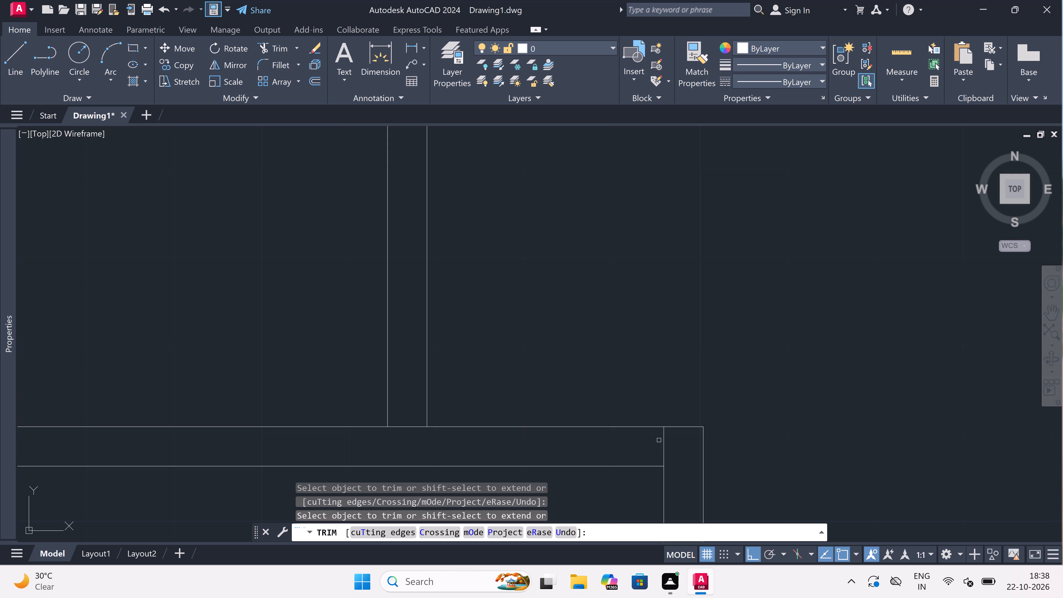
click(659, 440)
click(660, 441)
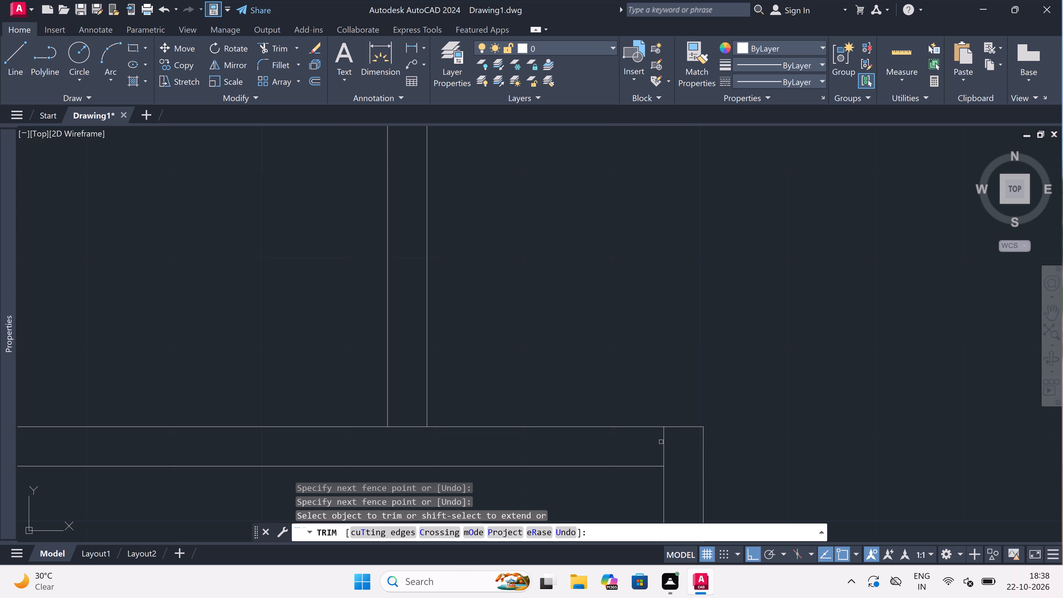
click(665, 444)
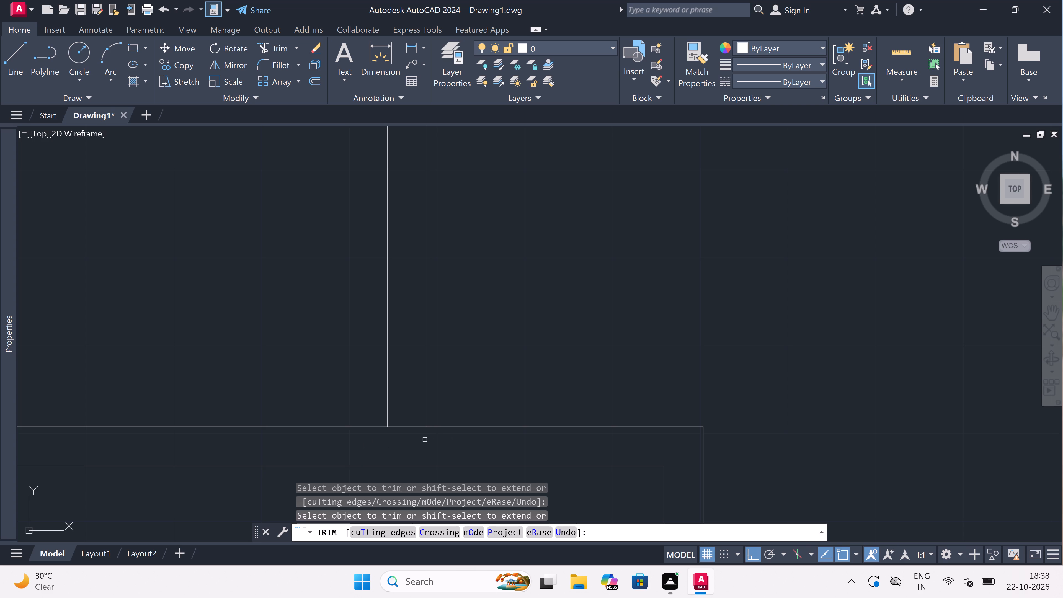
click(417, 428)
Examine the western room column's partitions and their junctions with the east wall, above and below the recessed narrow room.
scroll(451, 398, down, 3)
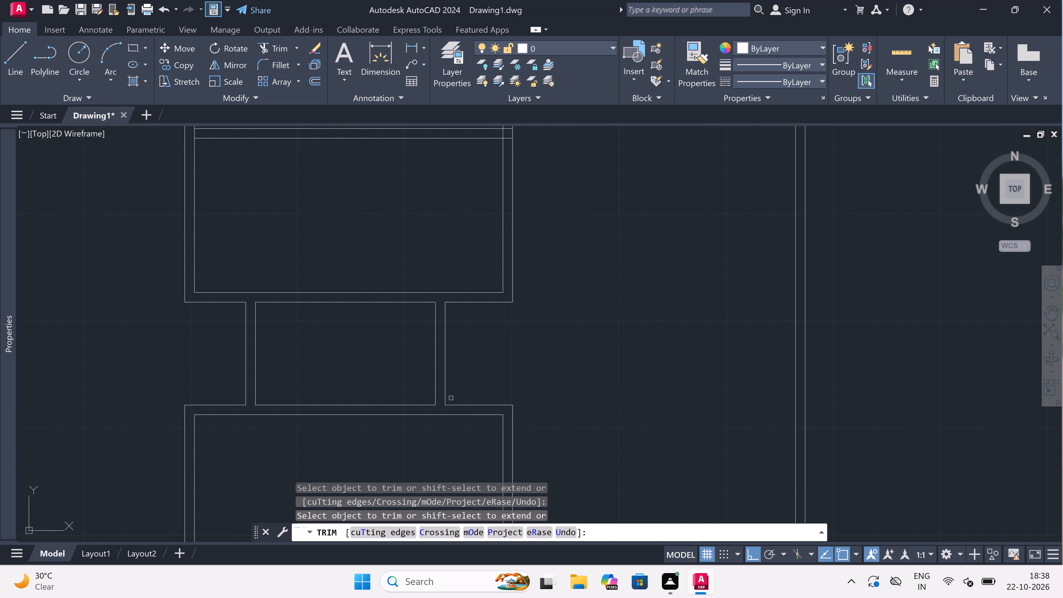
scroll(451, 398, down, 1)
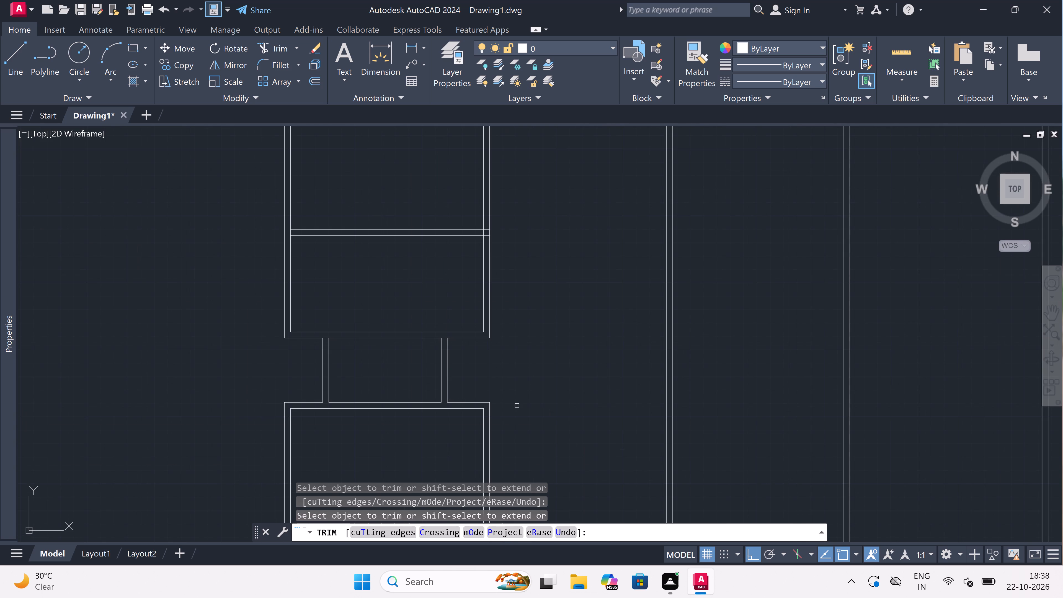
scroll(518, 405, down, 1)
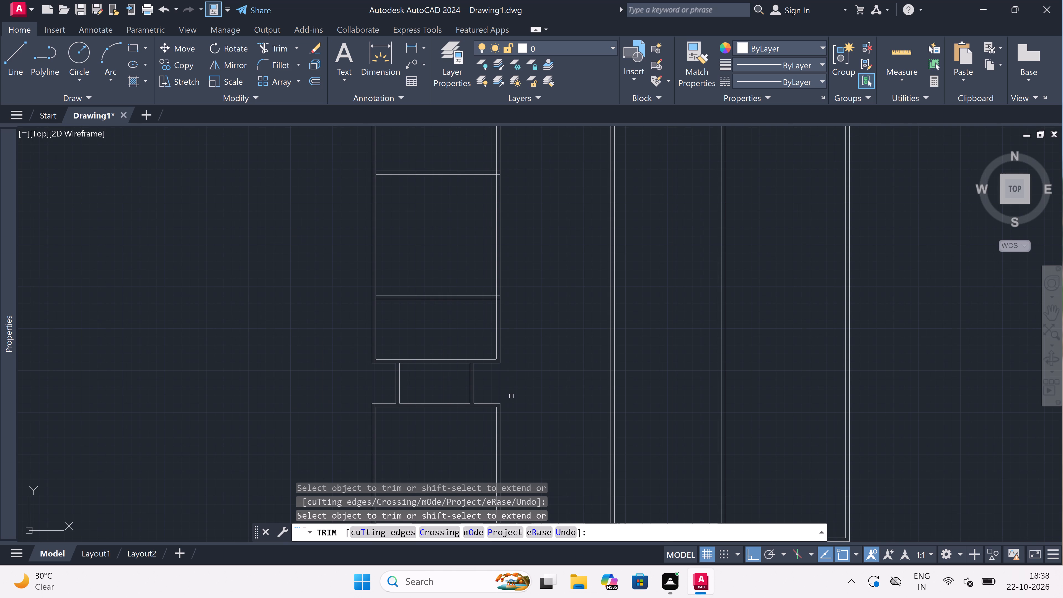
scroll(510, 393, down, 1)
scroll(490, 438, up, 2)
scroll(482, 343, down, 1)
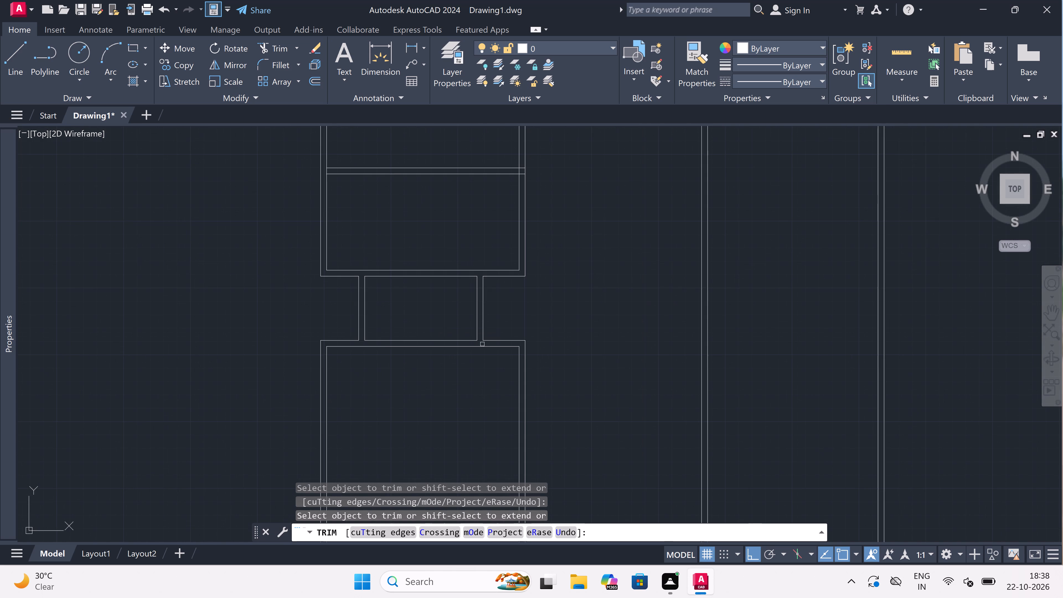
scroll(482, 343, down, 1)
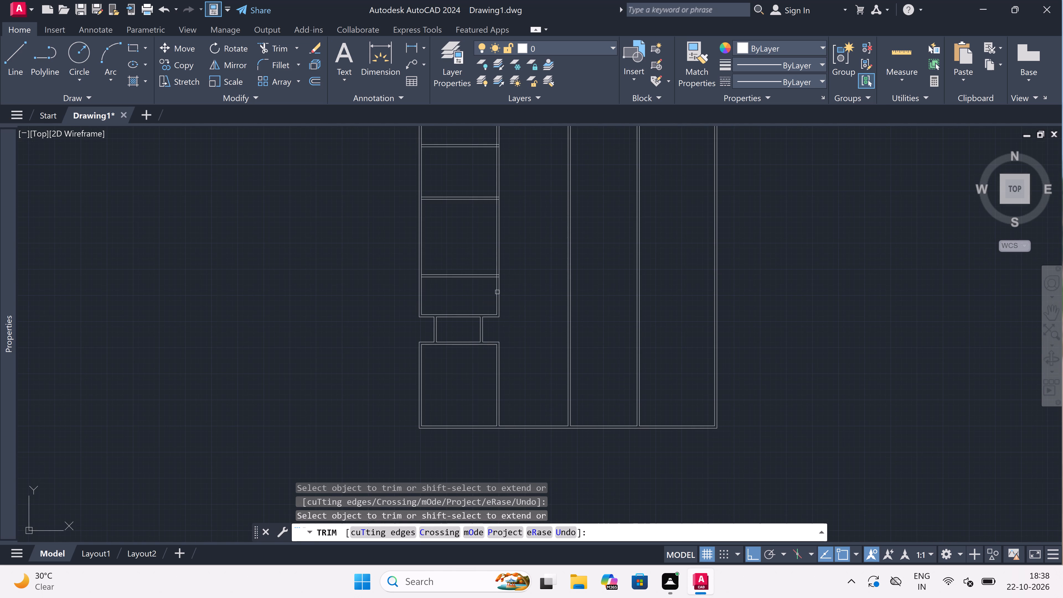
scroll(478, 299, down, 1)
scroll(489, 279, up, 1)
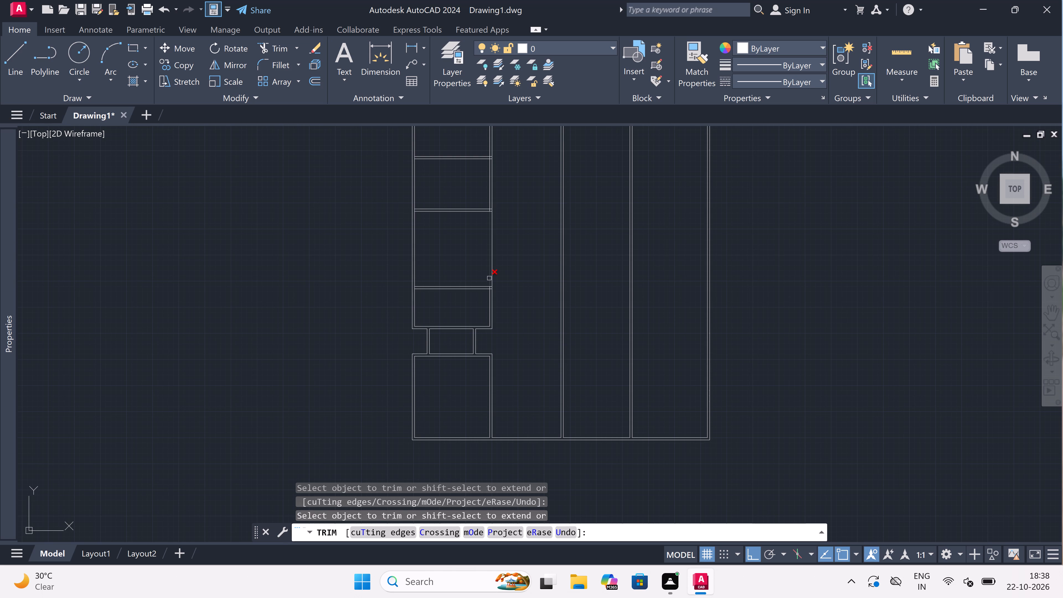
scroll(489, 278, up, 2)
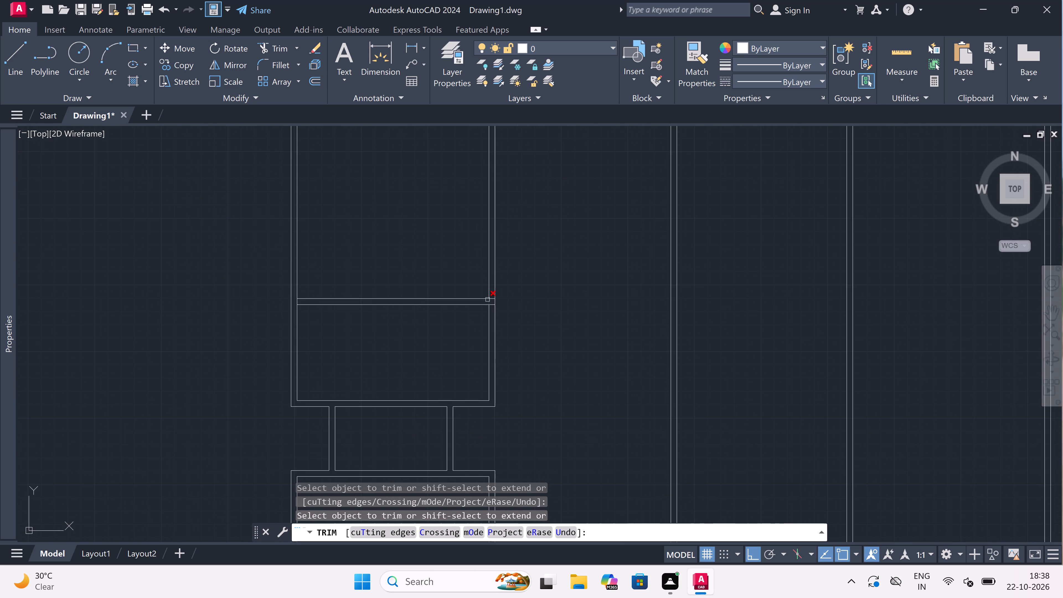
scroll(487, 300, down, 2)
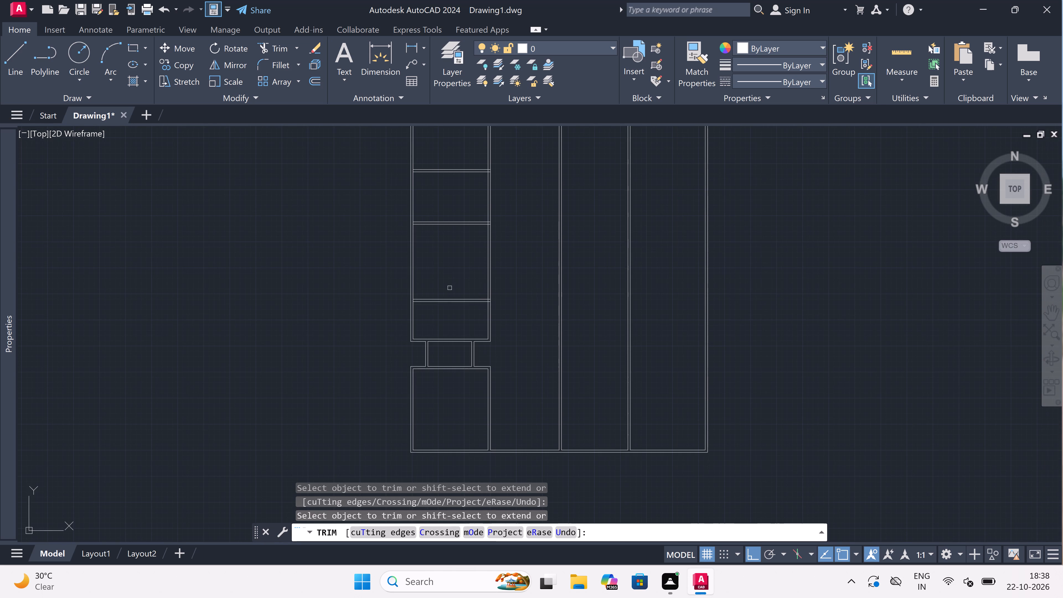
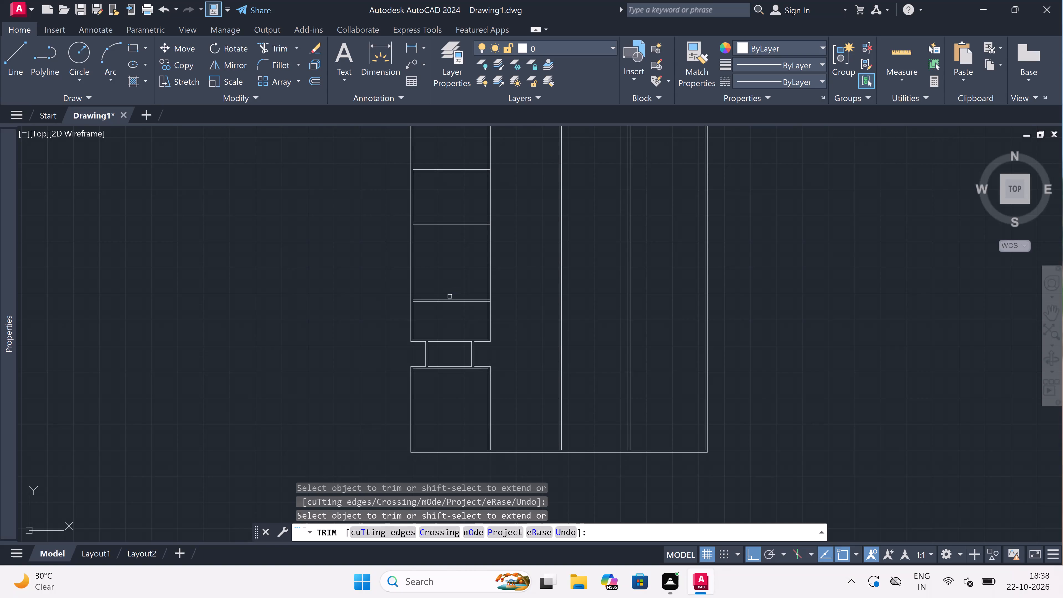
Trim the first partition above the narrow room's upper partition into open T-junctions with the western column's east and west walls.
scroll(491, 308, up, 2)
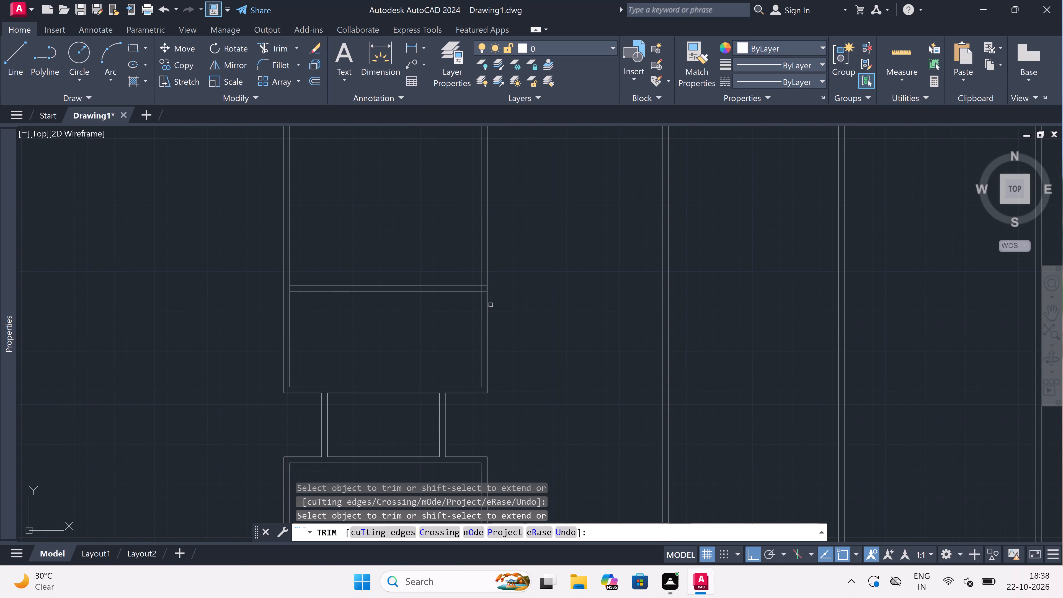
scroll(477, 288, up, 2)
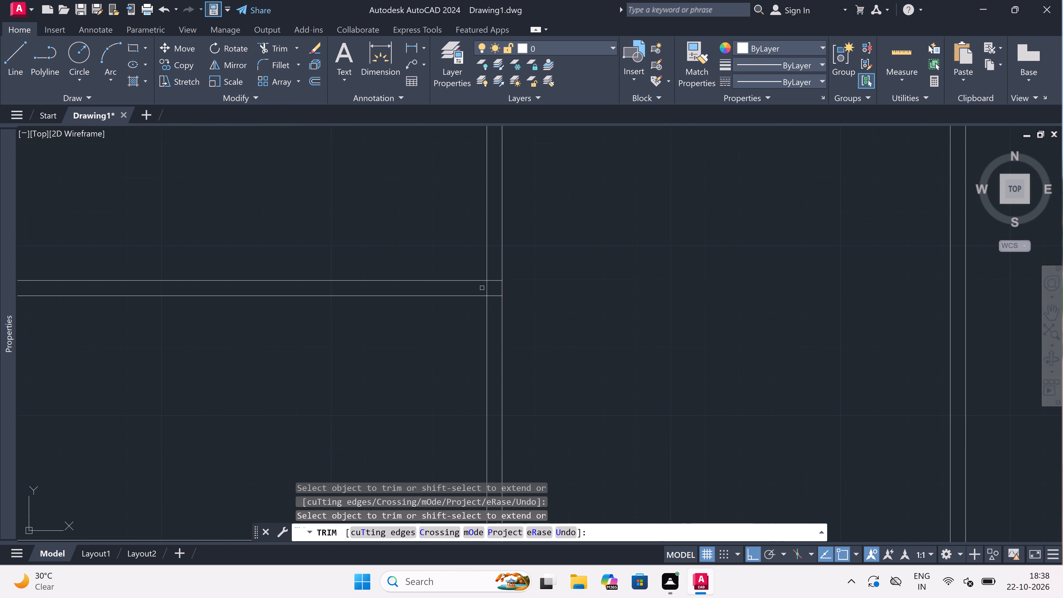
click(482, 288)
scroll(482, 288, up, 2)
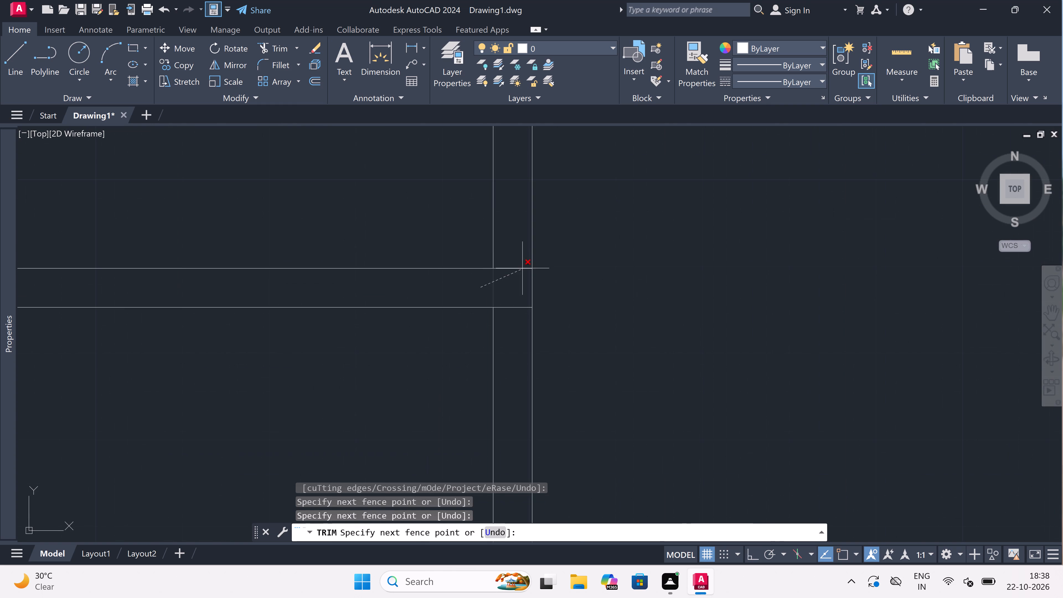
click(525, 266)
click(524, 294)
click(525, 336)
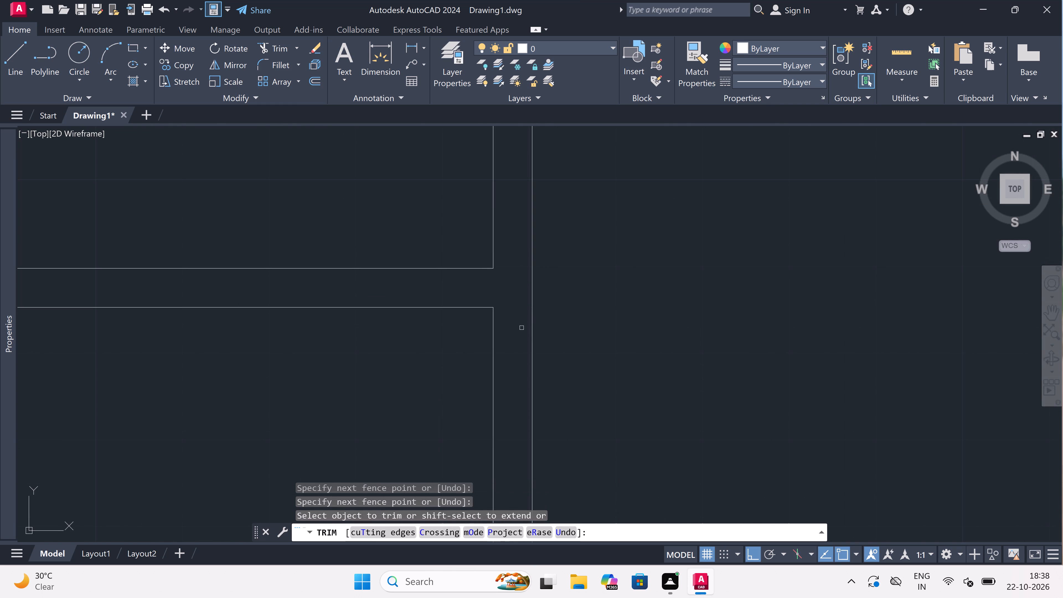
scroll(514, 317, down, 8)
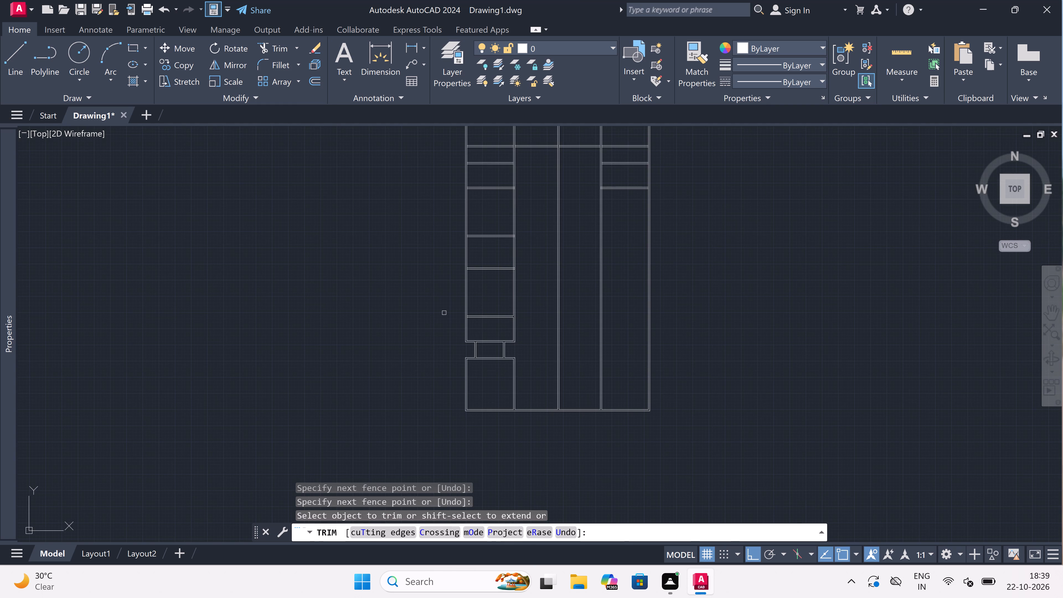
scroll(453, 311, up, 3)
scroll(507, 332, up, 2)
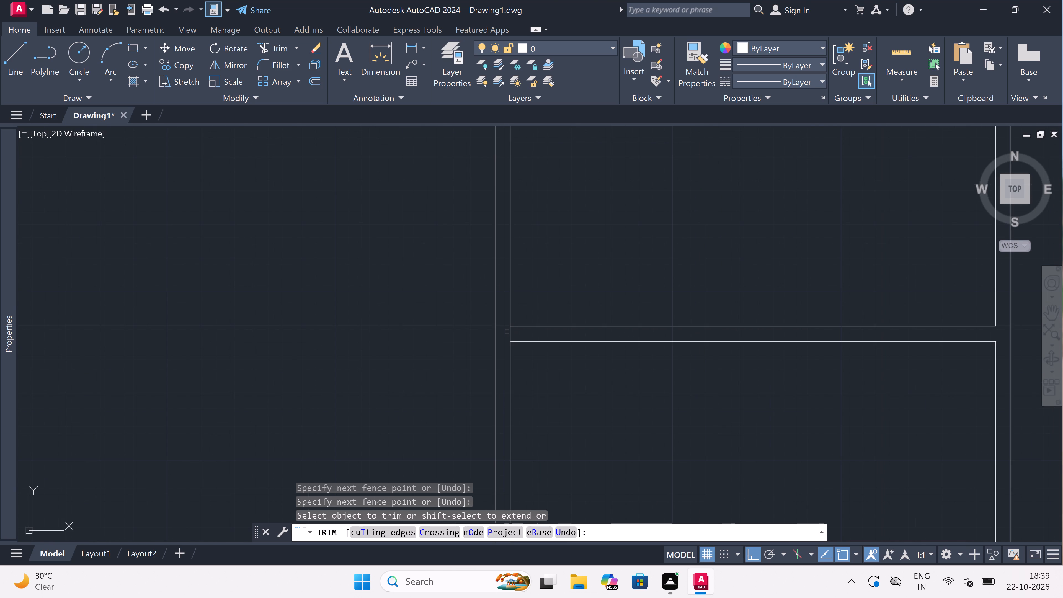
click(510, 333)
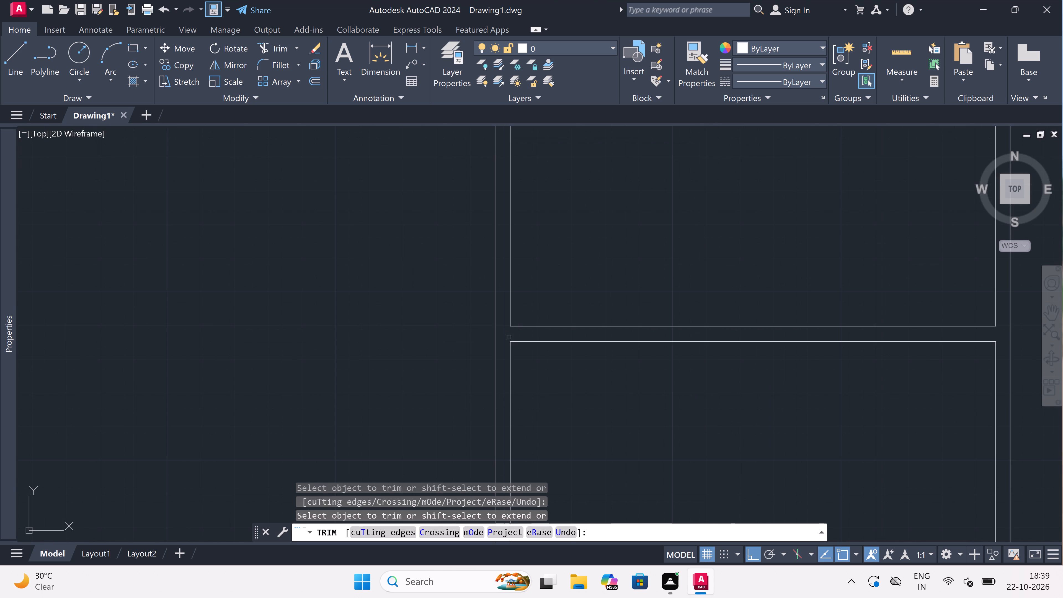
Trim the second partition above the narrow room's upper partition into open junctions with the west and east walls of the western column.
scroll(429, 358, down, 5)
scroll(432, 302, down, 2)
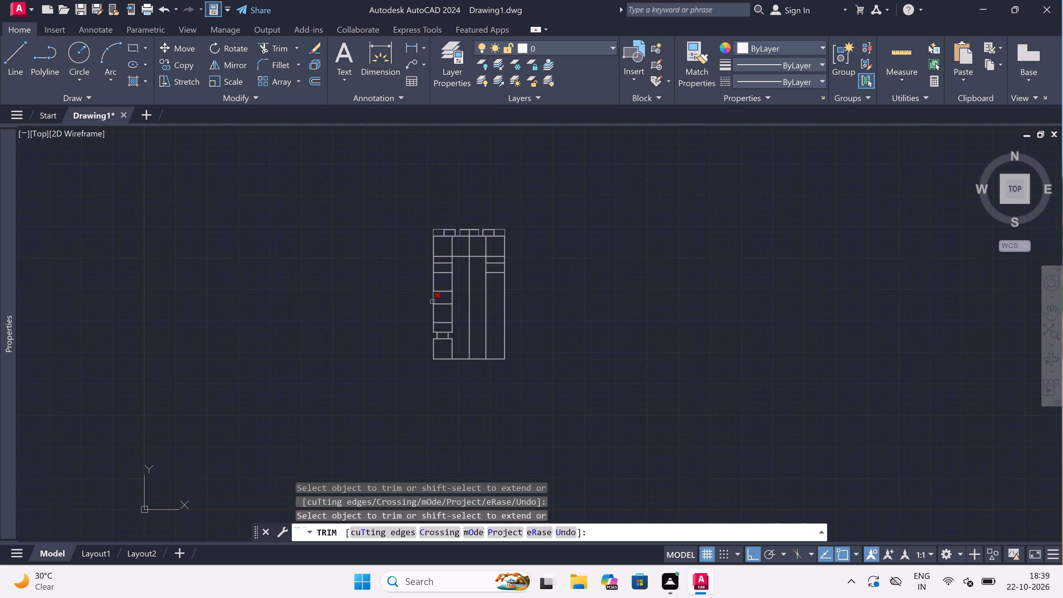
scroll(437, 297, up, 4)
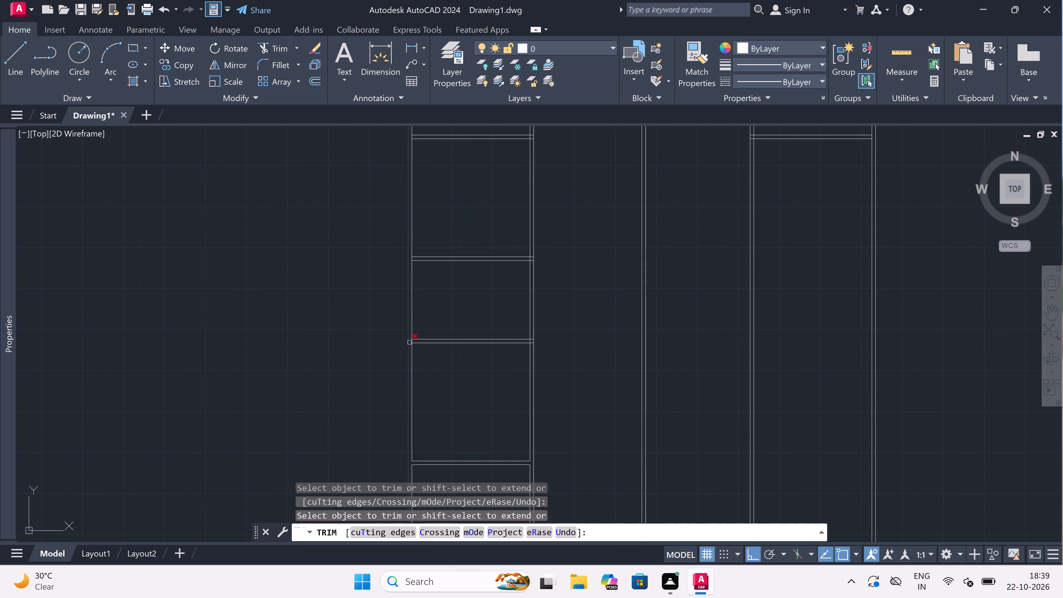
scroll(409, 341, up, 2)
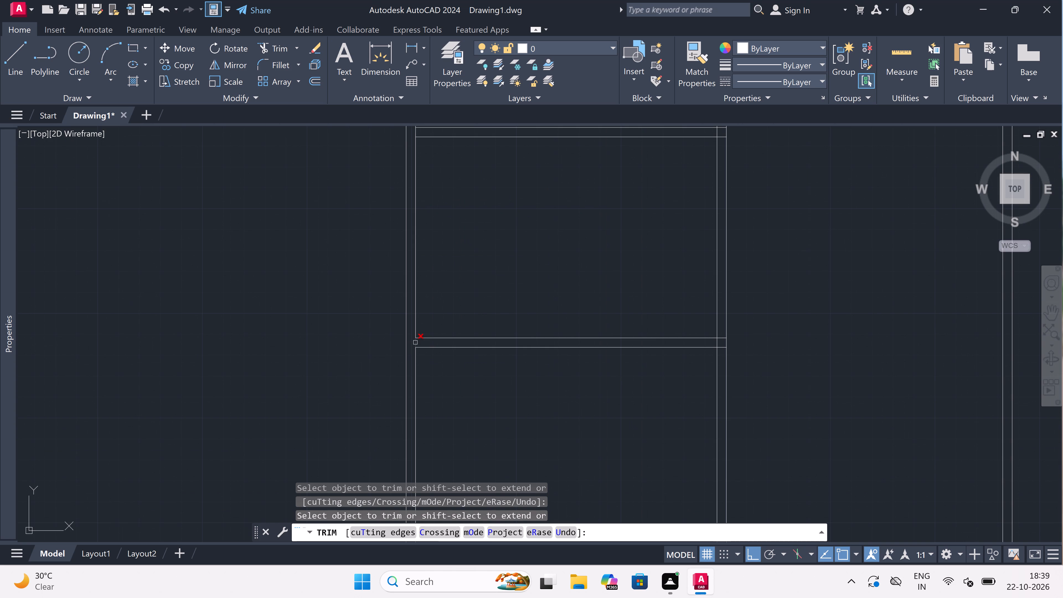
click(415, 342)
scroll(738, 342, up, 2)
scroll(673, 325, up, 1)
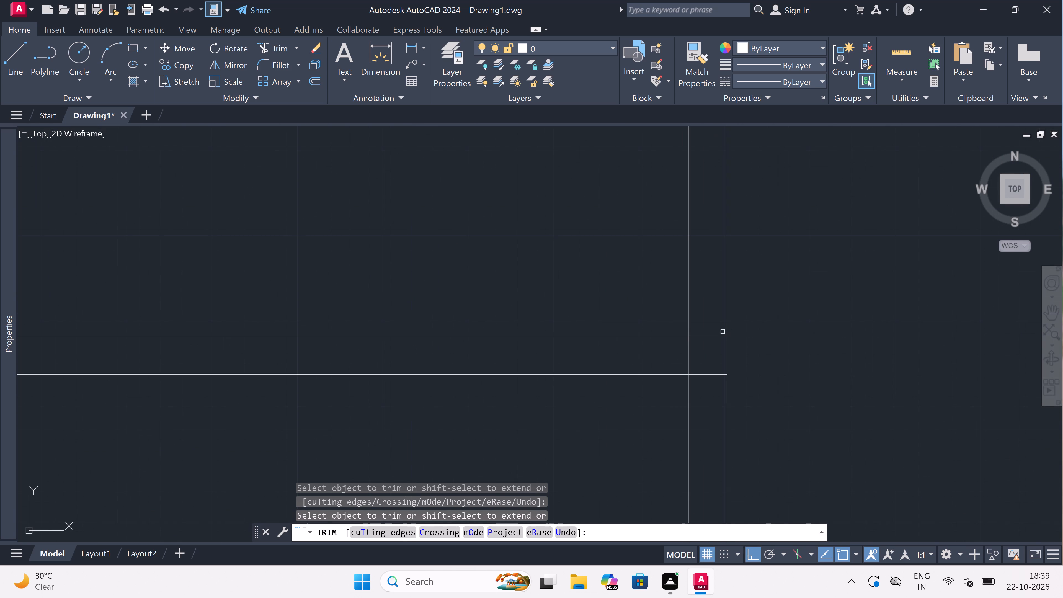
click(705, 324)
drag(704, 410, 704, 400)
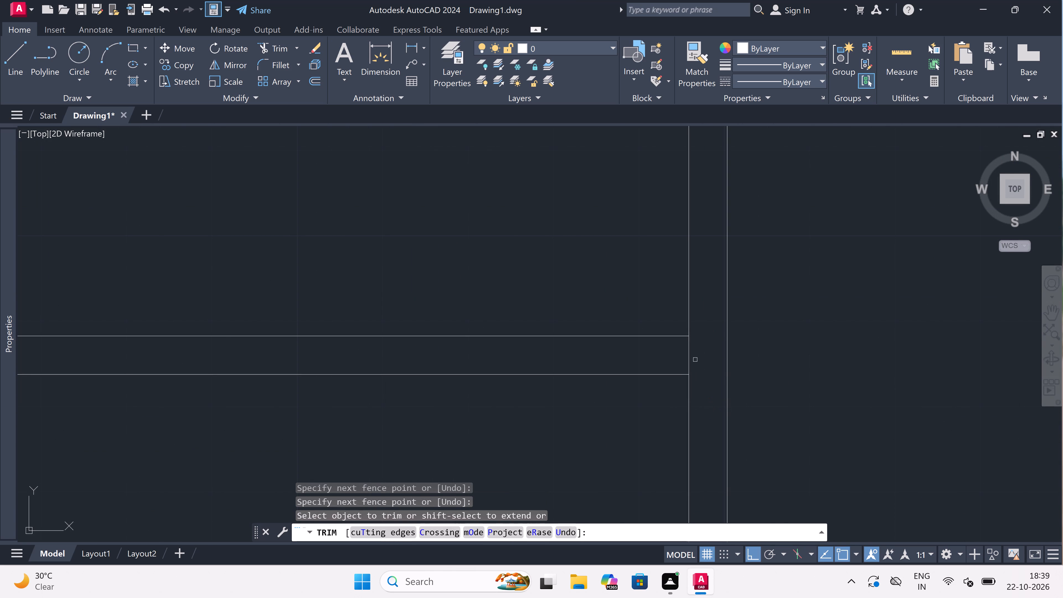
click(691, 355)
click(678, 355)
Trim the overlapping lines at the third partition's east end and open both inner wall lines between its two faces.
scroll(678, 355, down, 6)
scroll(717, 306, up, 1)
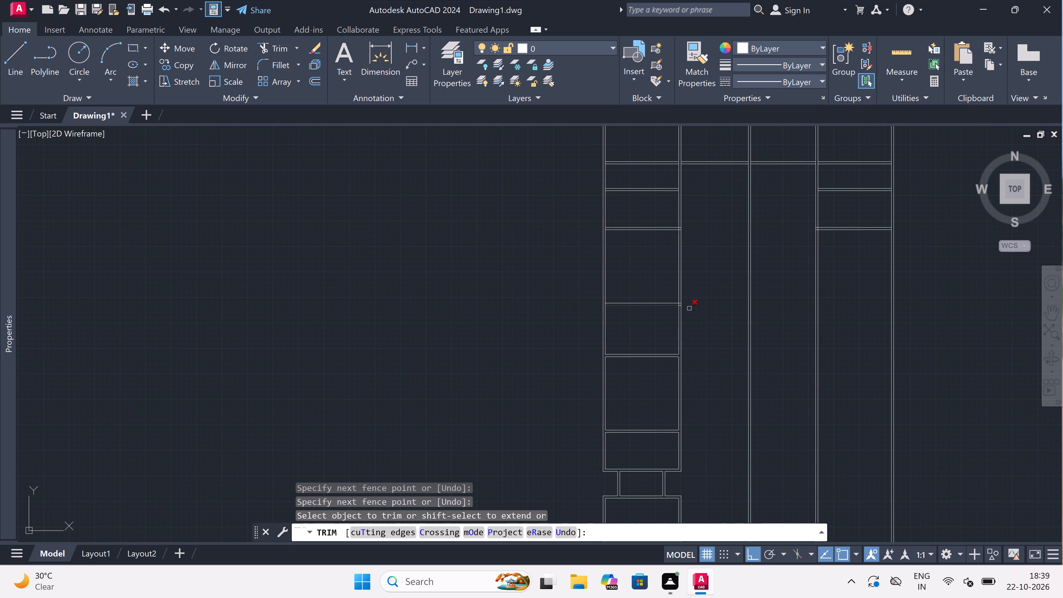
scroll(716, 306, up, 1)
scroll(622, 300, up, 2)
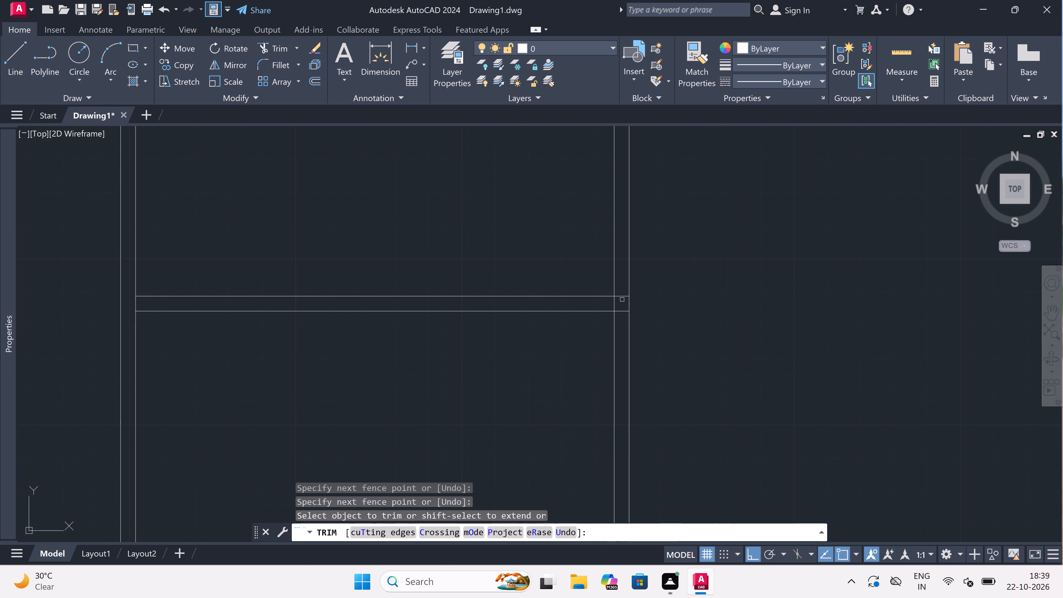
scroll(626, 287, up, 2)
click(603, 281)
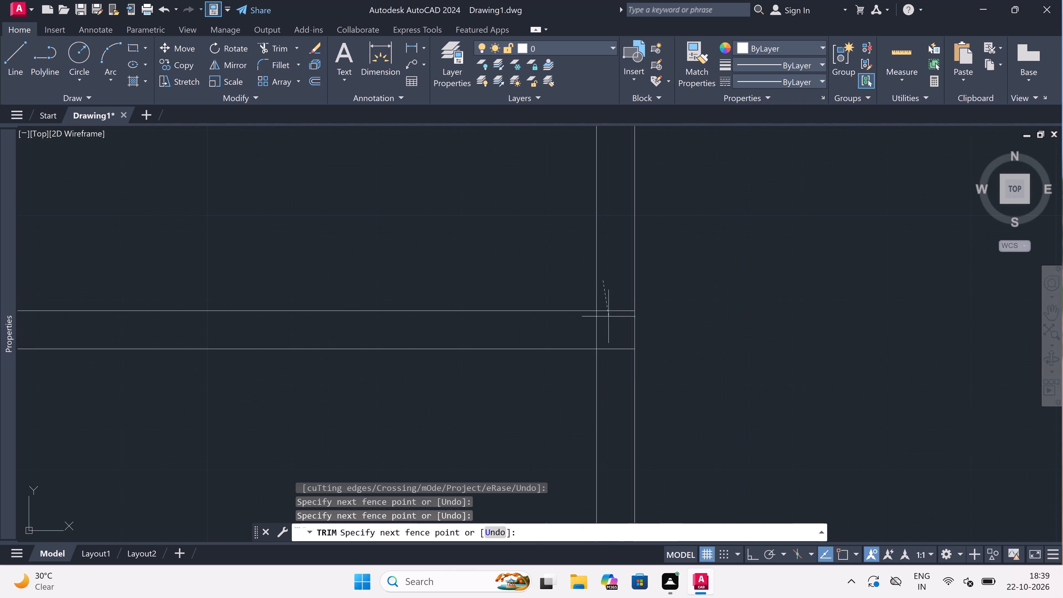
click(610, 354)
click(605, 334)
click(571, 322)
scroll(571, 322, down, 4)
scroll(394, 328, up, 2)
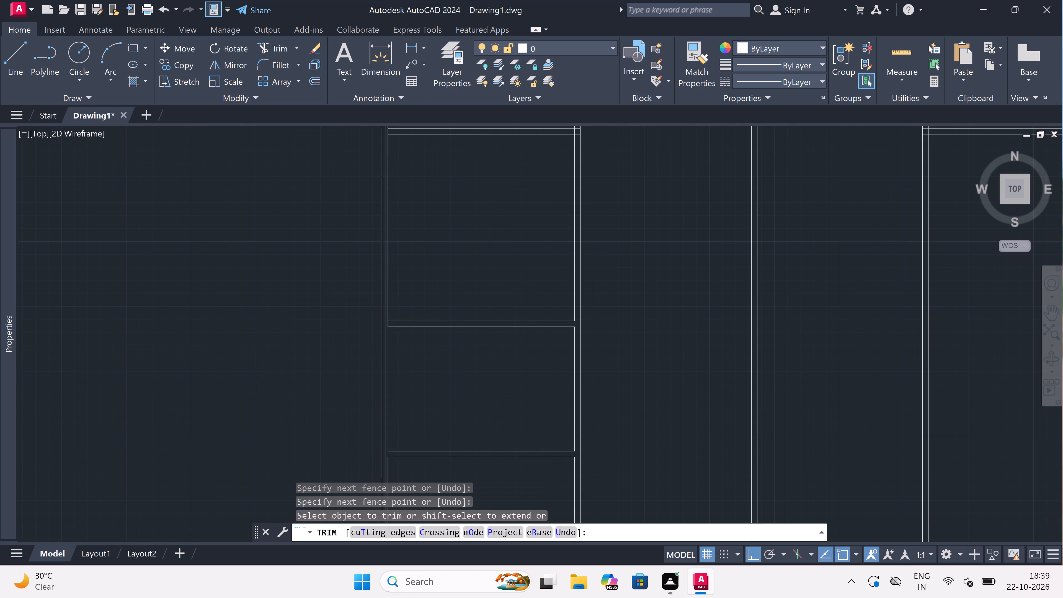
scroll(380, 316, up, 1)
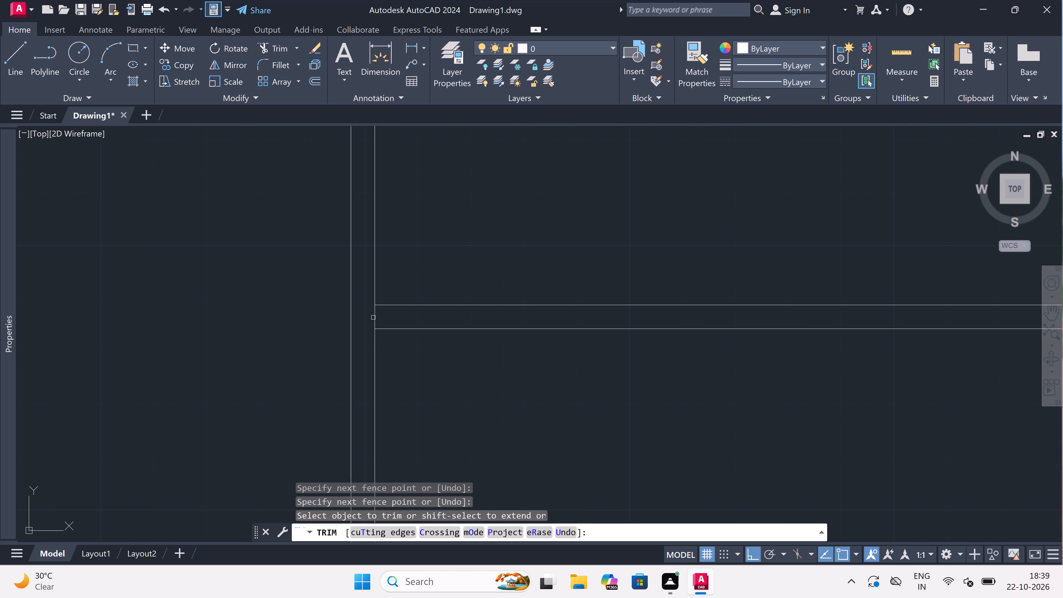
click(374, 318)
Open the inner west and east wall lines at the fourth partition and trim its overlapping lines at the east end.
scroll(417, 317, down, 7)
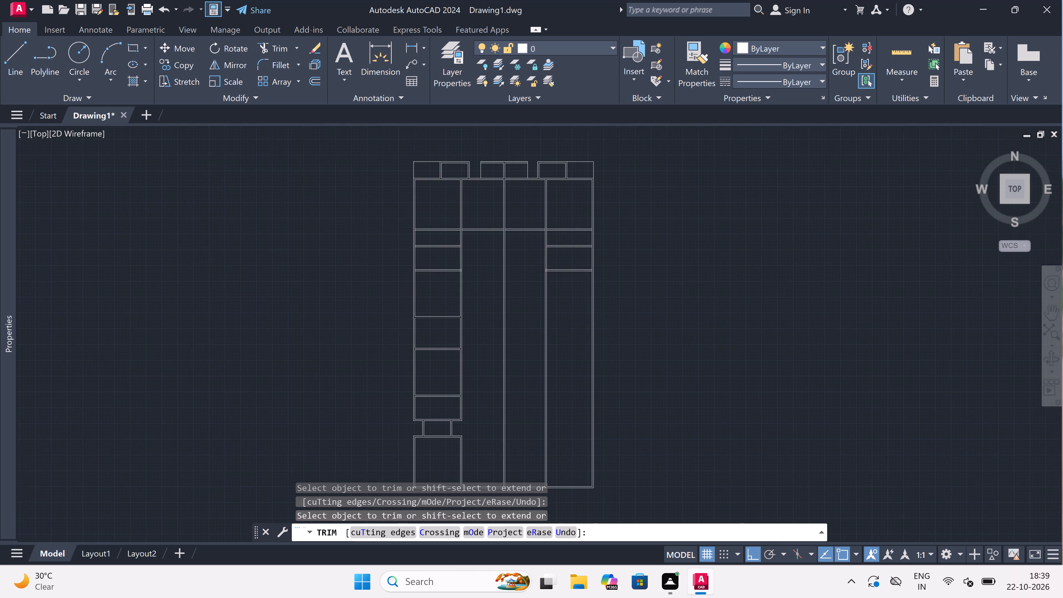
scroll(417, 271, up, 2)
scroll(415, 315, up, 4)
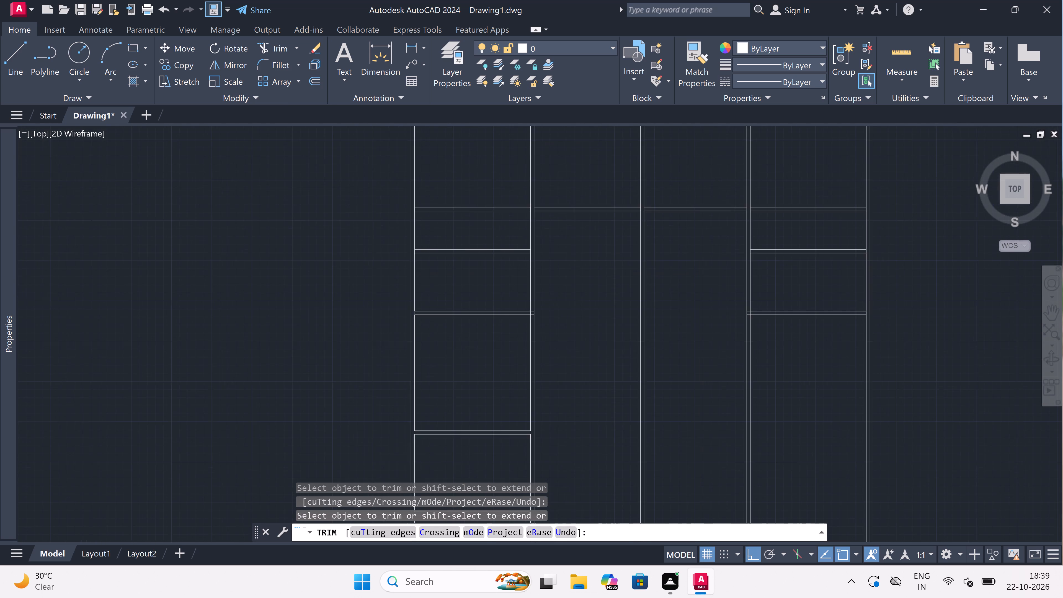
click(412, 309)
scroll(412, 309, down, 2)
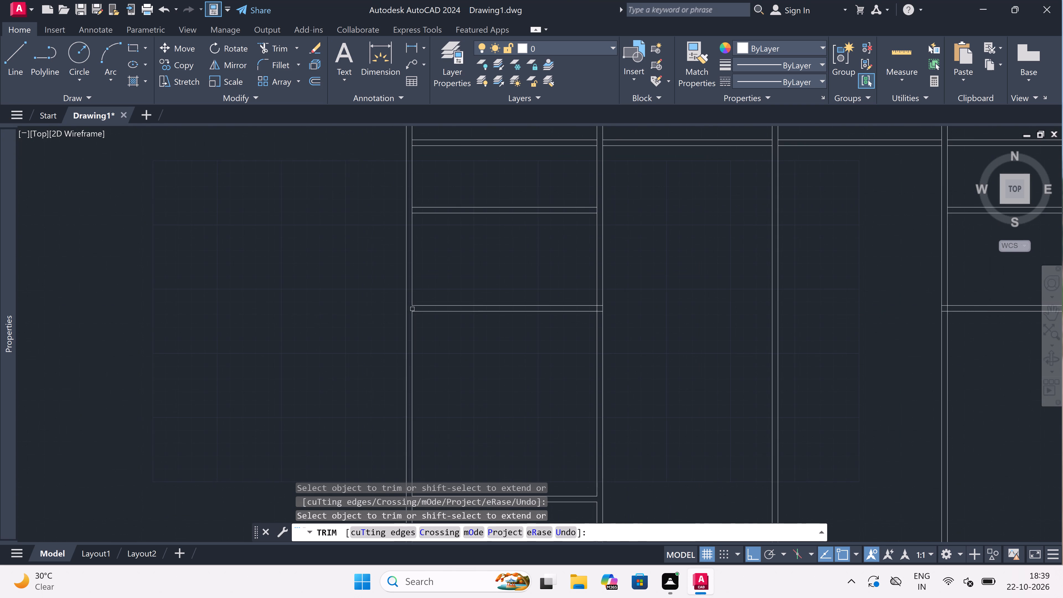
scroll(582, 298, up, 1)
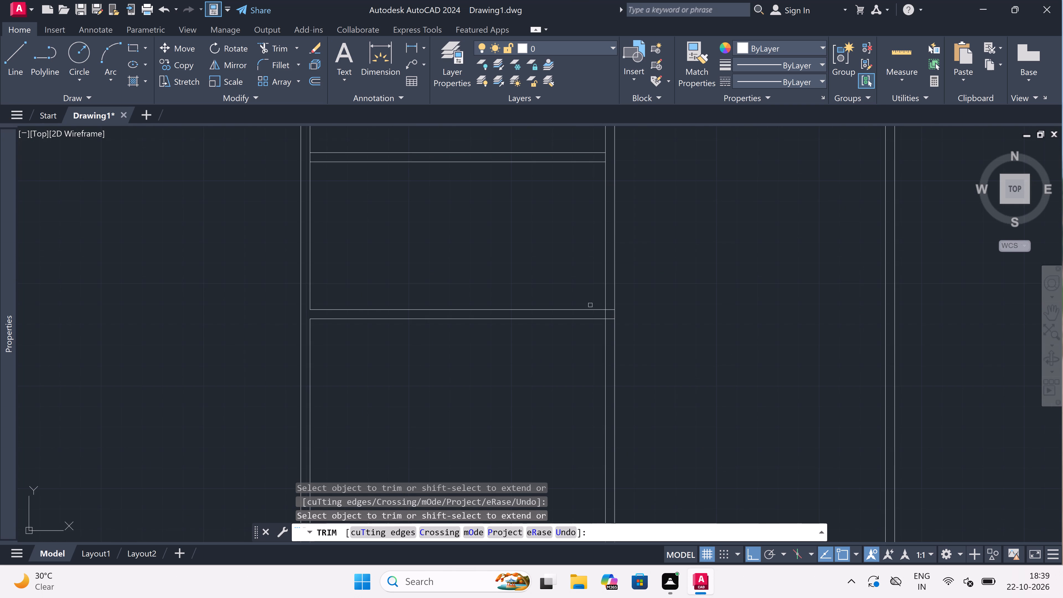
scroll(623, 325, up, 1)
scroll(583, 299, up, 1)
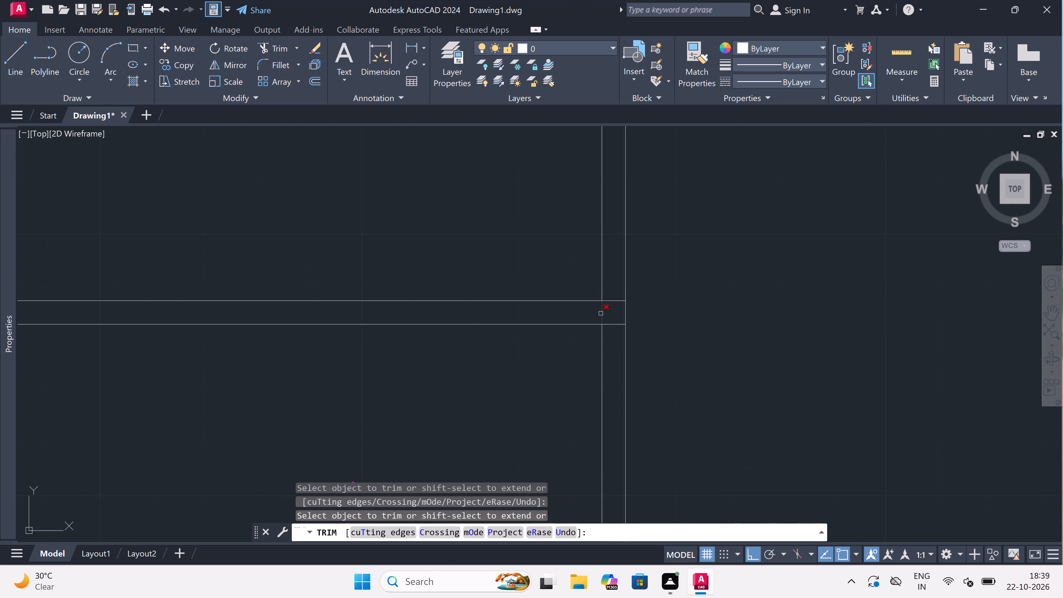
click(601, 313)
scroll(605, 298, up, 1)
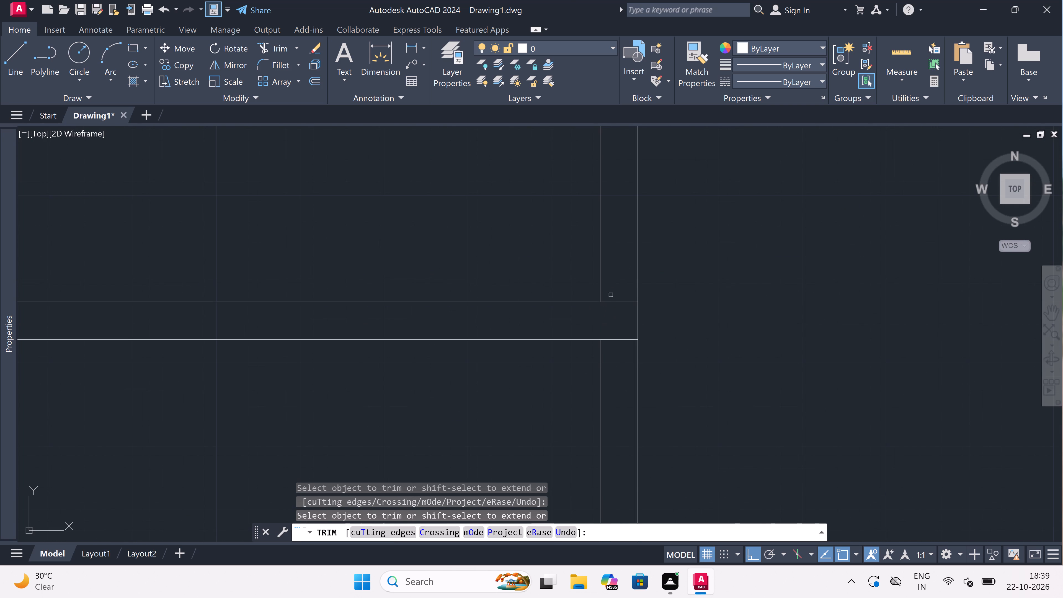
click(611, 295)
click(620, 370)
Trim the inner east and west wall lines between the fifth partition's faces, opening both of its junctions.
scroll(616, 361, down, 4)
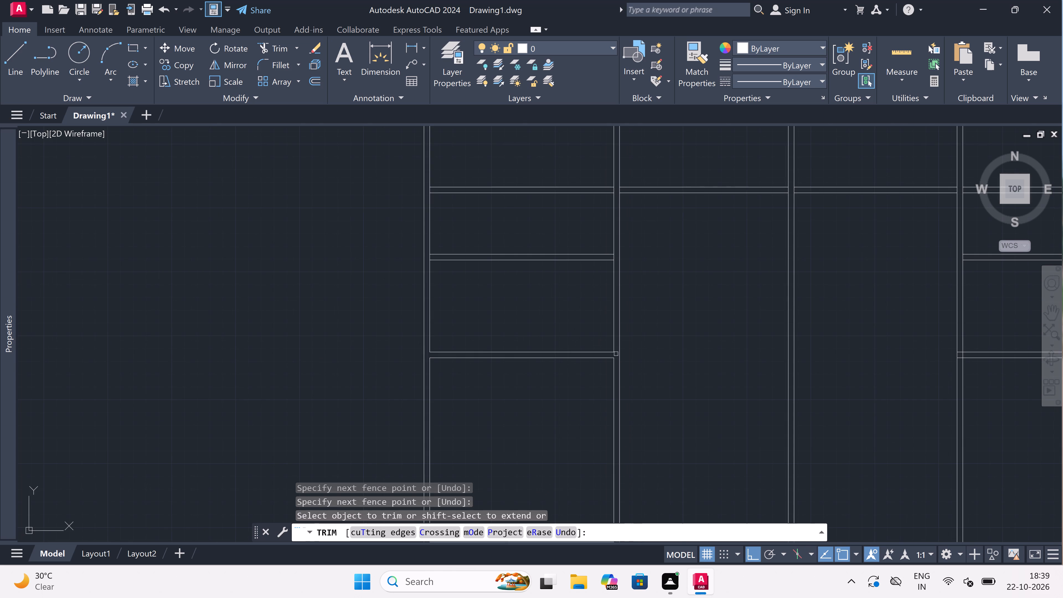
scroll(617, 253, up, 3)
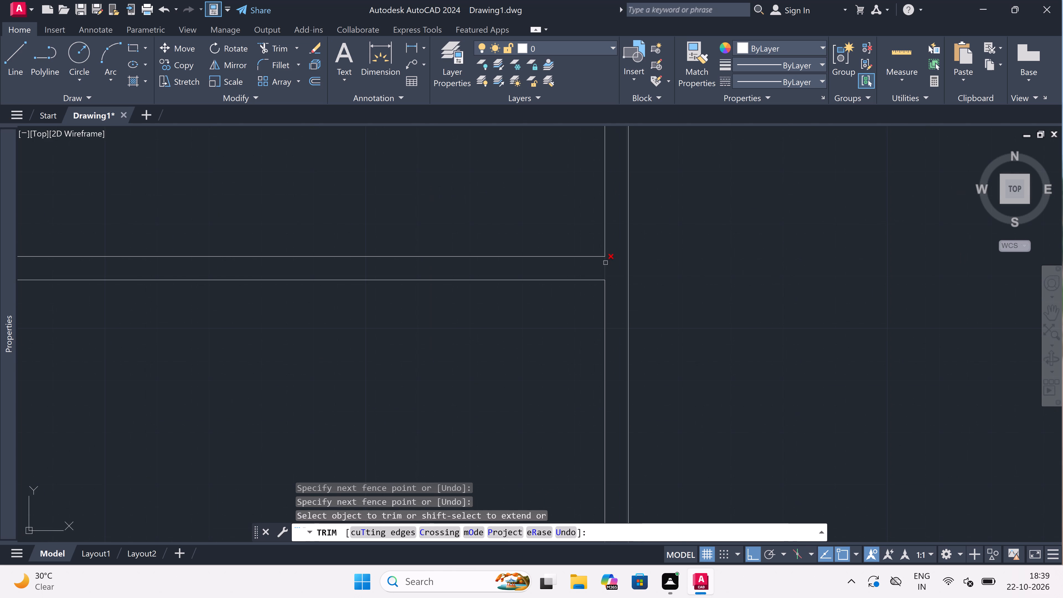
click(605, 265)
scroll(606, 265, down, 4)
scroll(510, 257, up, 2)
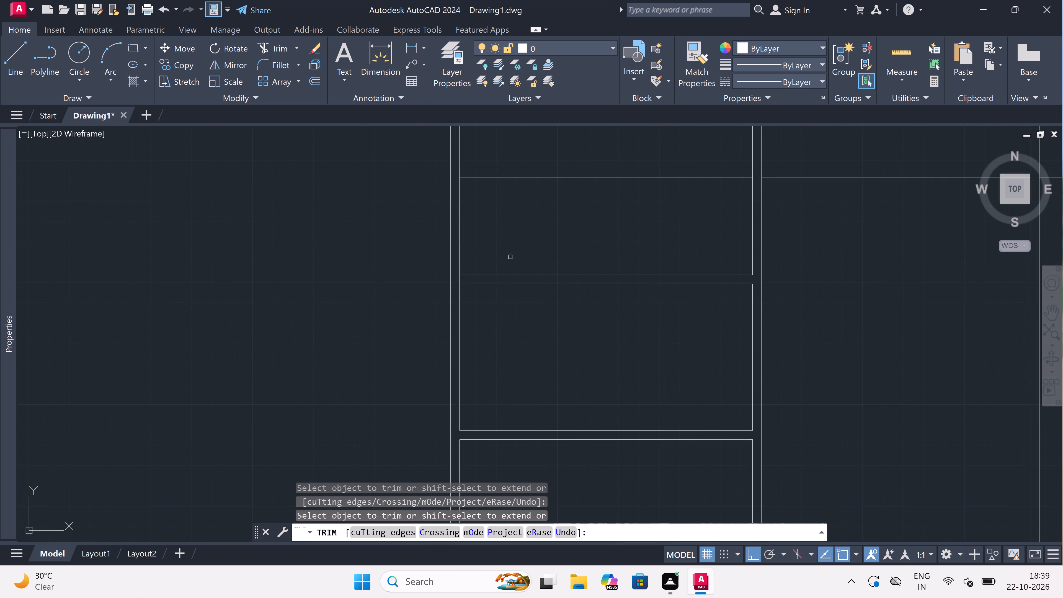
scroll(460, 282, up, 2)
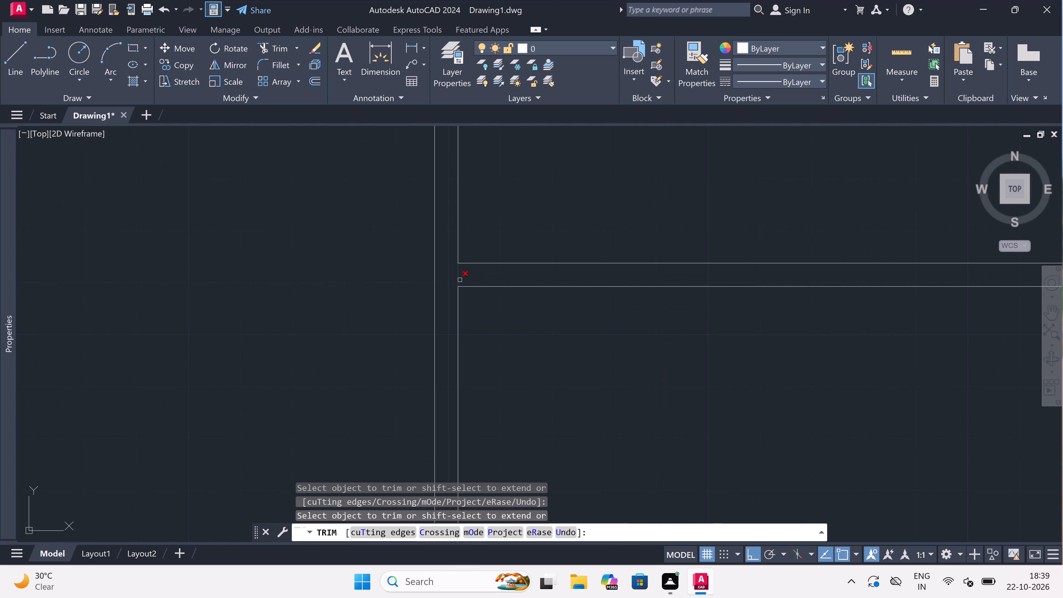
click(460, 280)
Trim the west wall's inner line between the faces of the full-width partition below the large northern rooms.
scroll(459, 280, down, 6)
scroll(459, 266, up, 4)
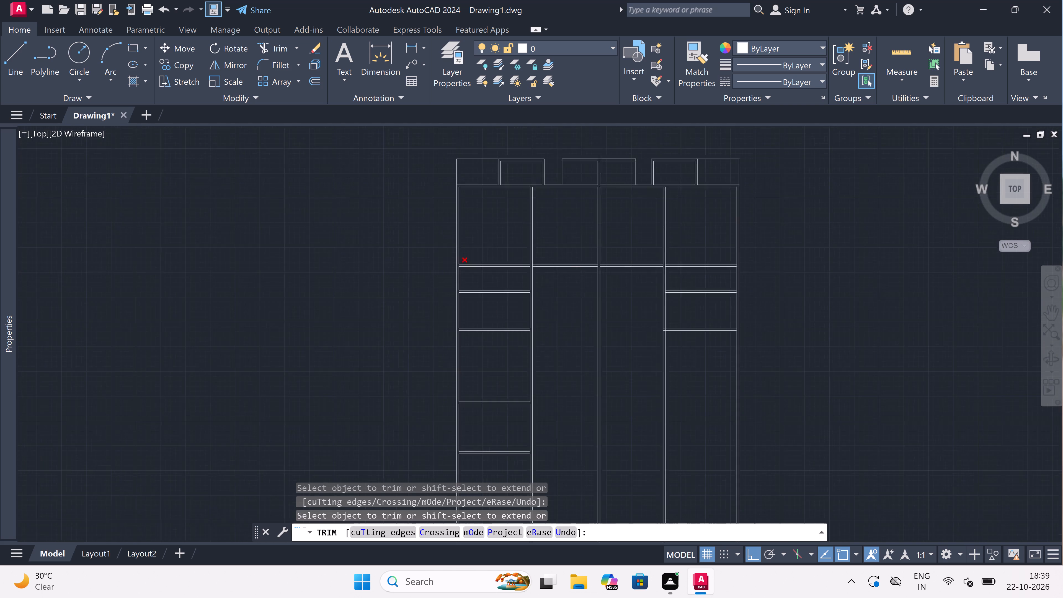
scroll(459, 265, up, 3)
click(442, 265)
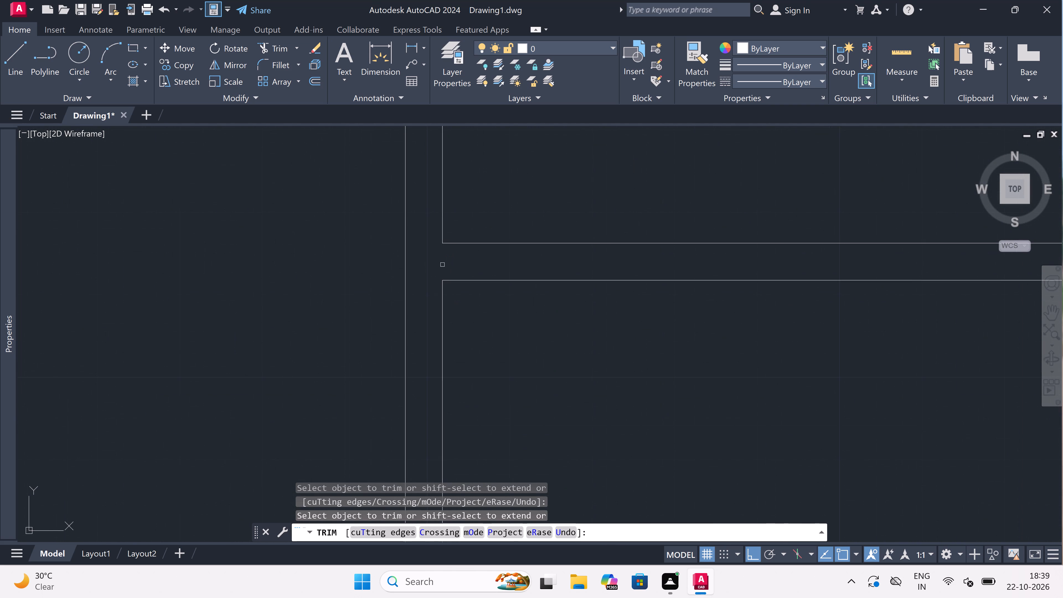
Trim both lines of the first interior north-south wall between the full-width partition's faces, opening that crossing.
scroll(442, 265, down, 6)
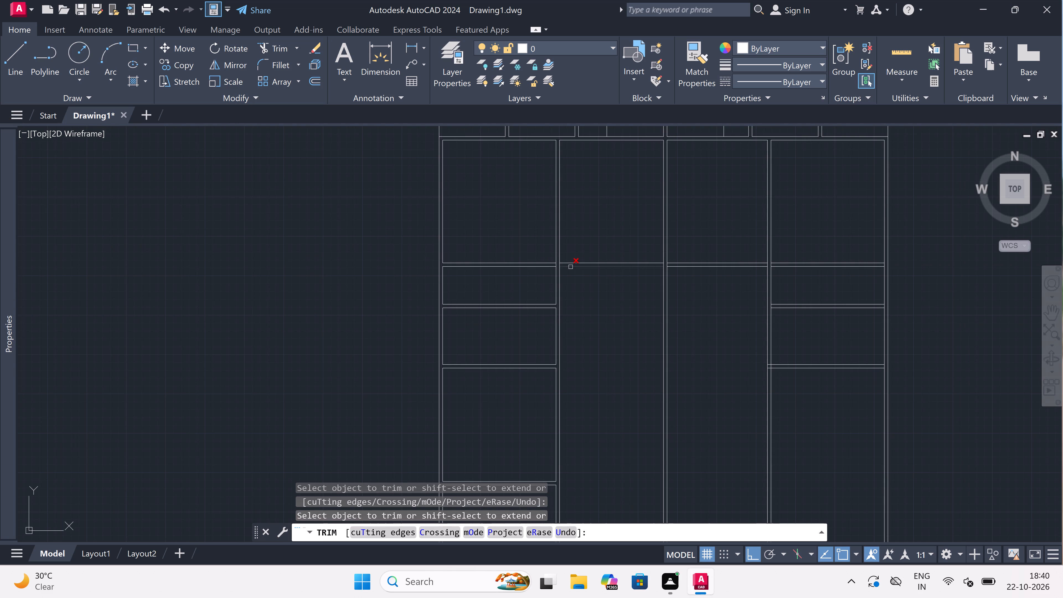
scroll(559, 260, up, 4)
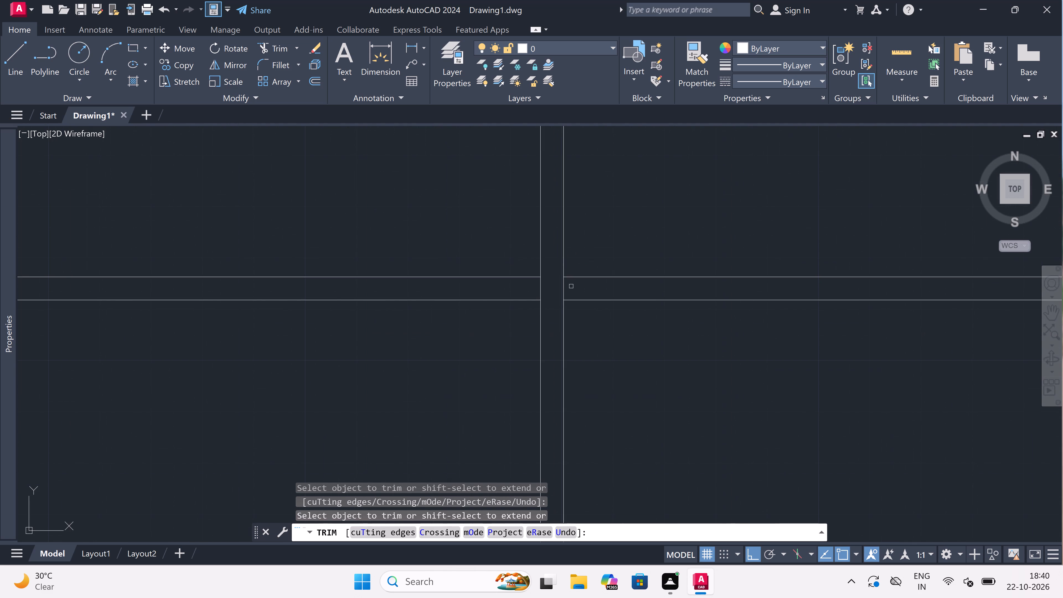
click(577, 290)
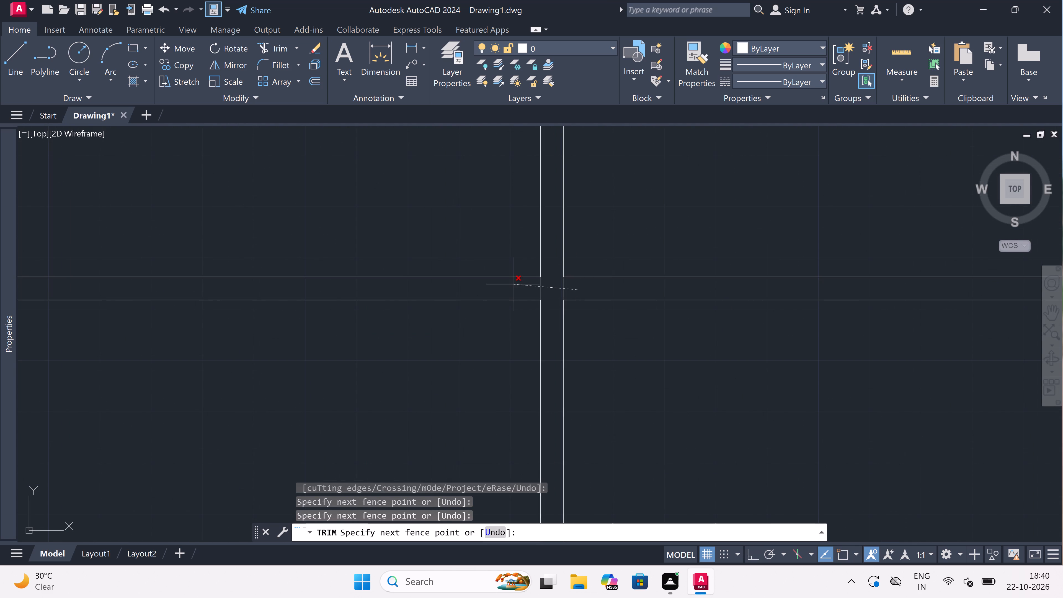
click(513, 284)
scroll(608, 290, down, 4)
scroll(575, 307, up, 2)
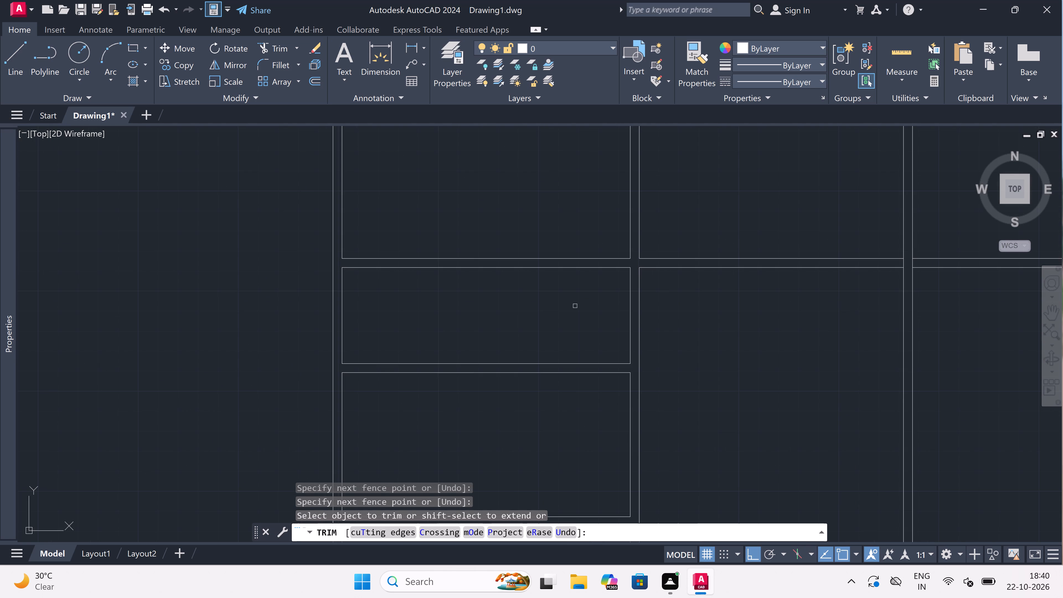
key(Escape)
Offset the west wall's inner line 2' east inside the small room directly below the full-width partition.
text(o)
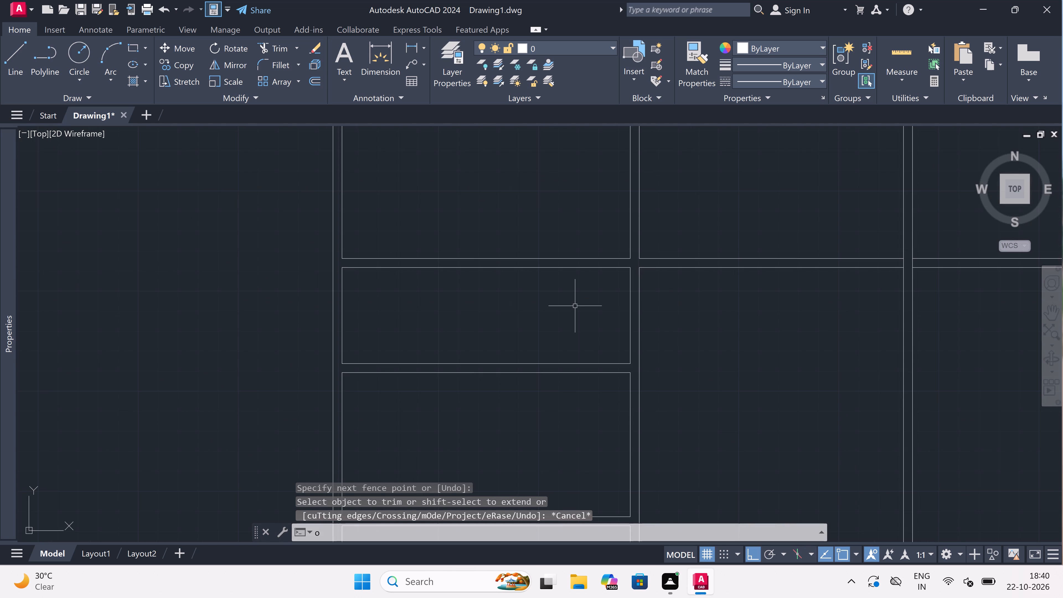
key(space)
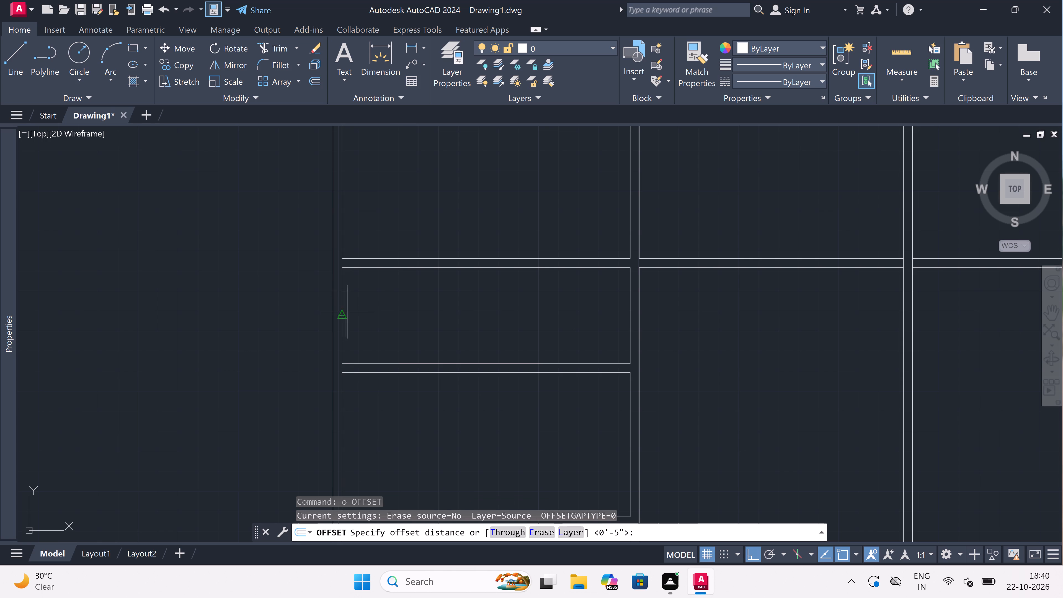
drag(342, 313, 365, 320)
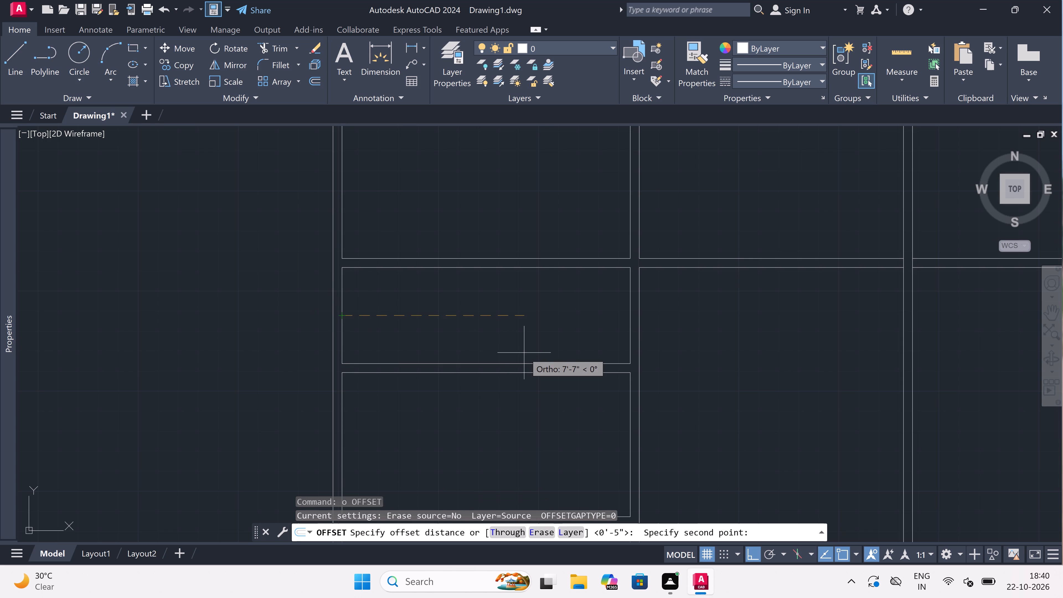
key(2)
key(apostrophe)
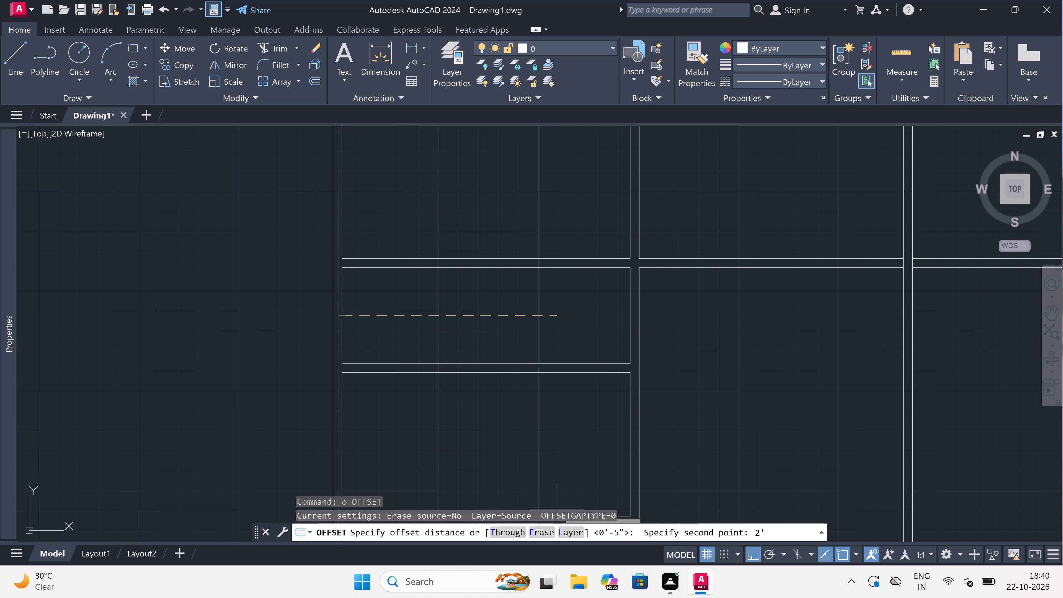
key(space)
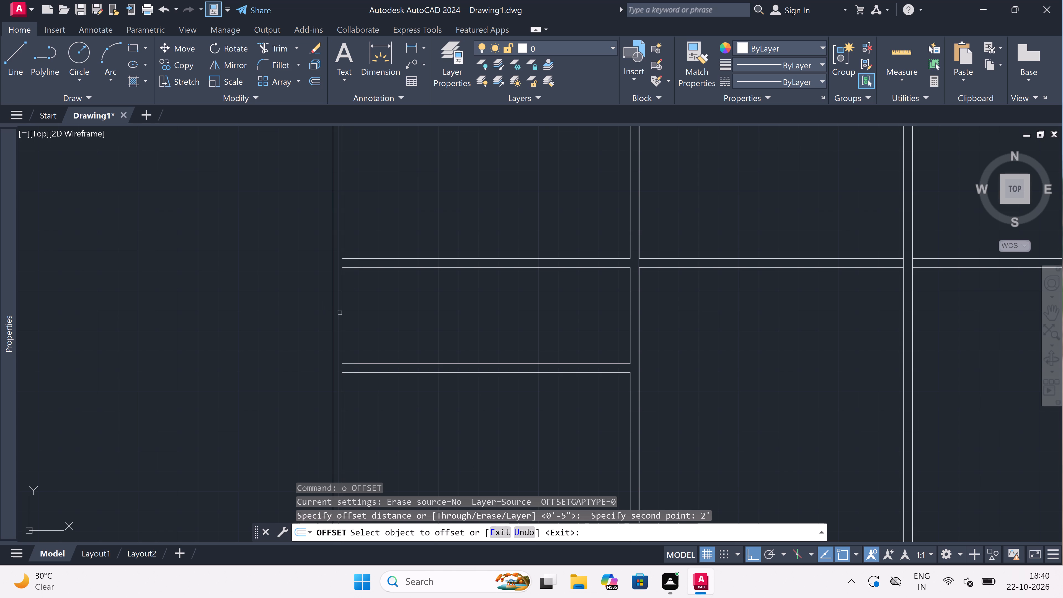
drag(342, 314, 357, 317)
click(587, 339)
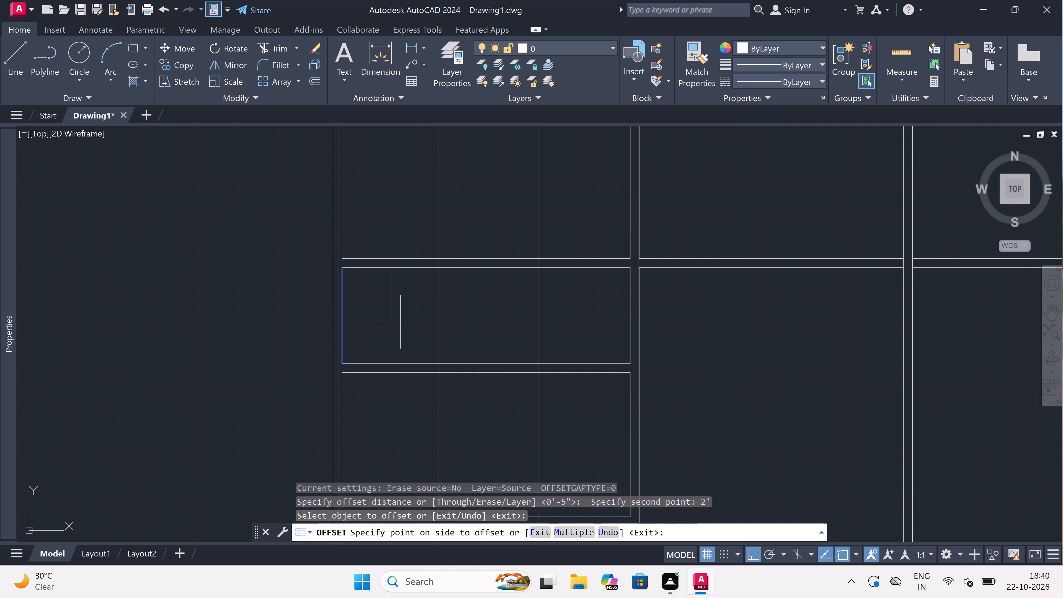
key(Escape)
Offset the new vertical line in the small western room 4.5" east to give it a second wall face.
key(space)
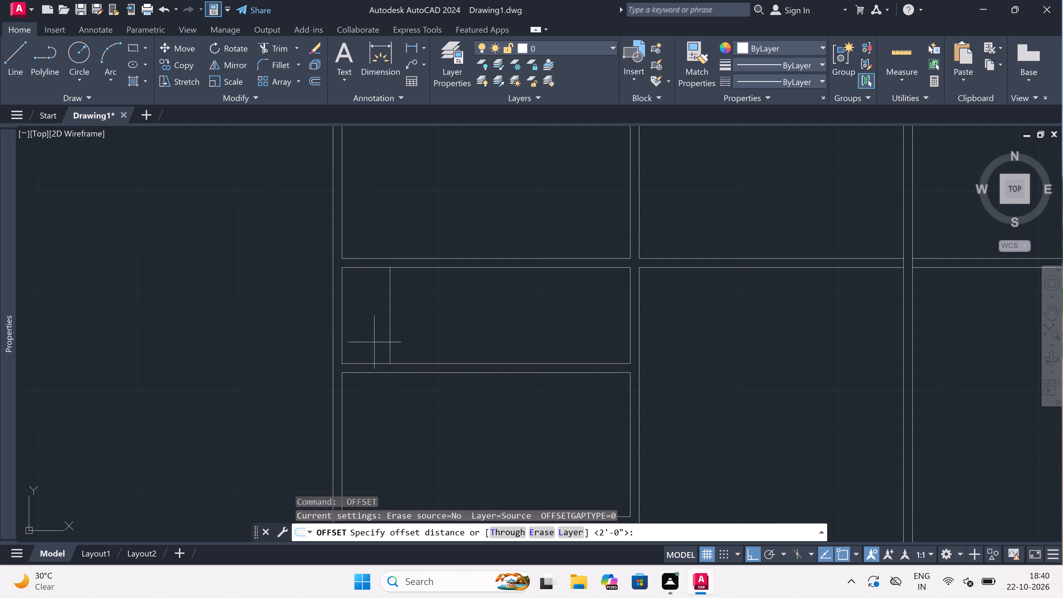
drag(389, 331, 394, 331)
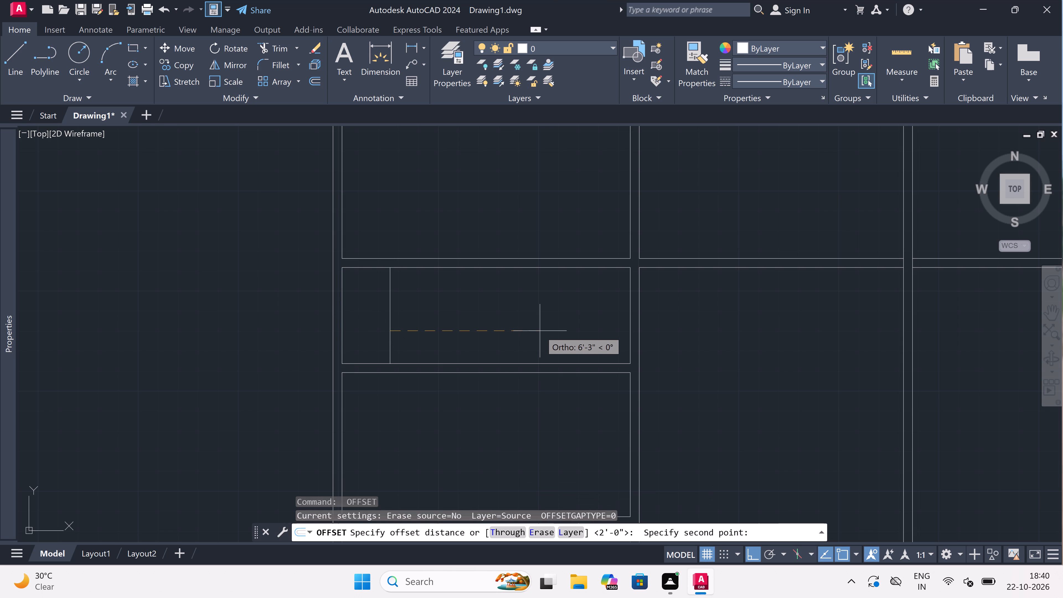
text(4.5")
key(space)
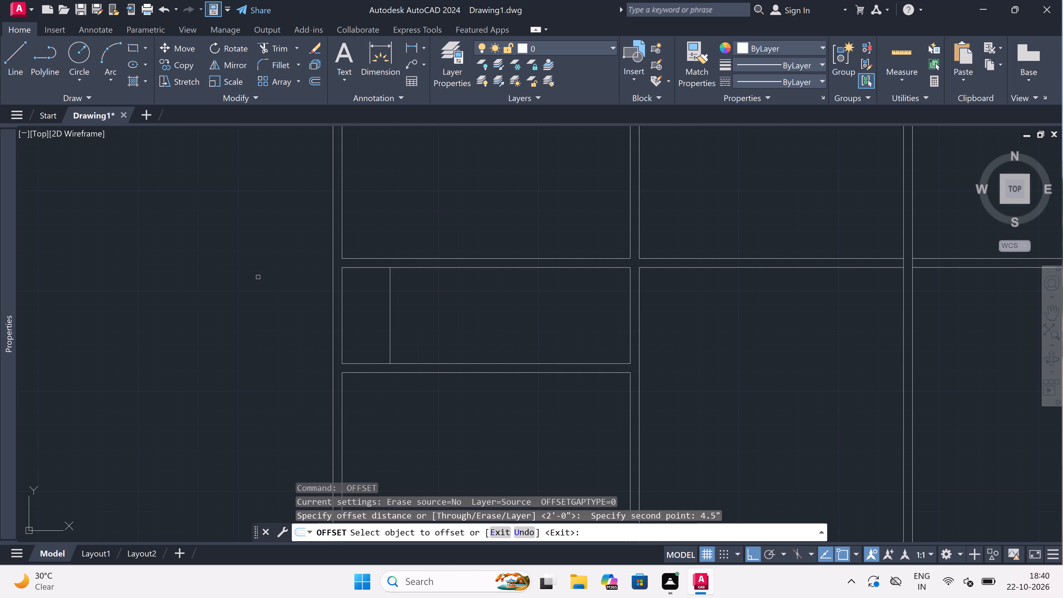
drag(390, 323, 406, 323)
click(452, 323)
key(Escape)
Offset the east face of the new cross wall 7' east within the small western room.
key(space)
drag(400, 321, 426, 324)
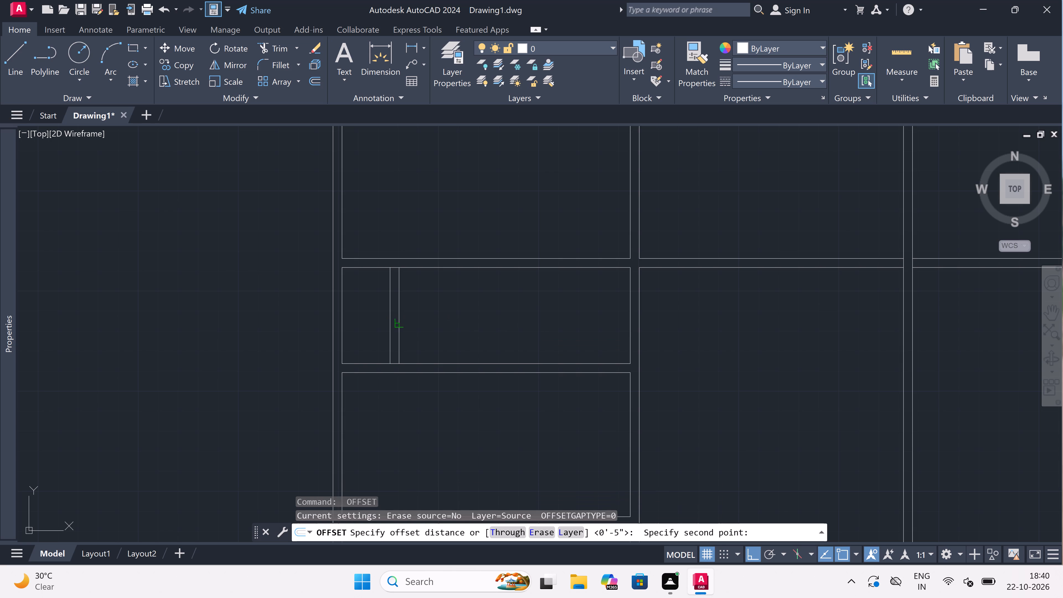
text(7')
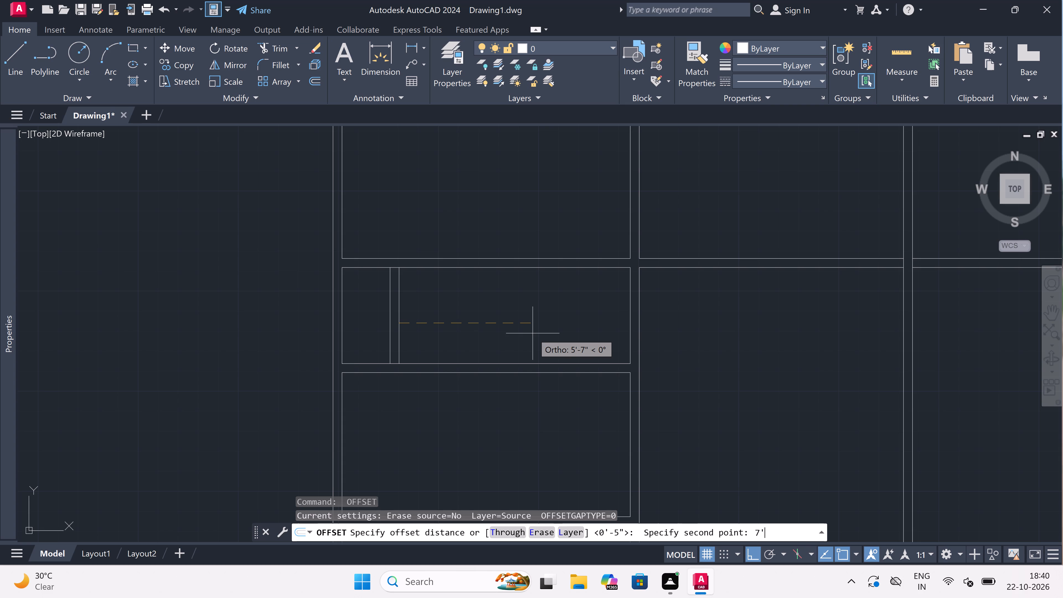
key(space)
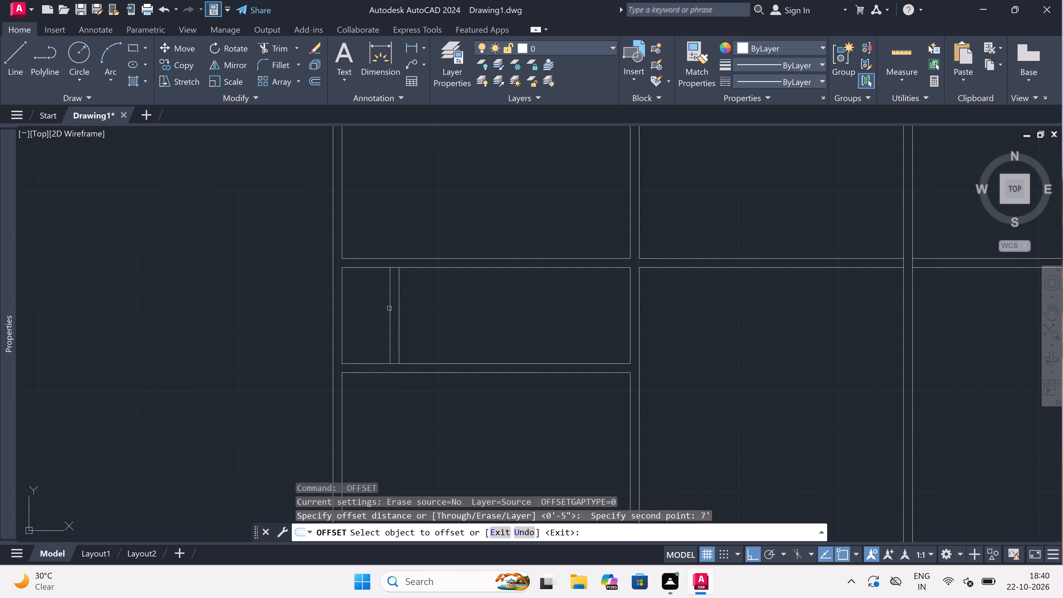
drag(398, 307, 455, 307)
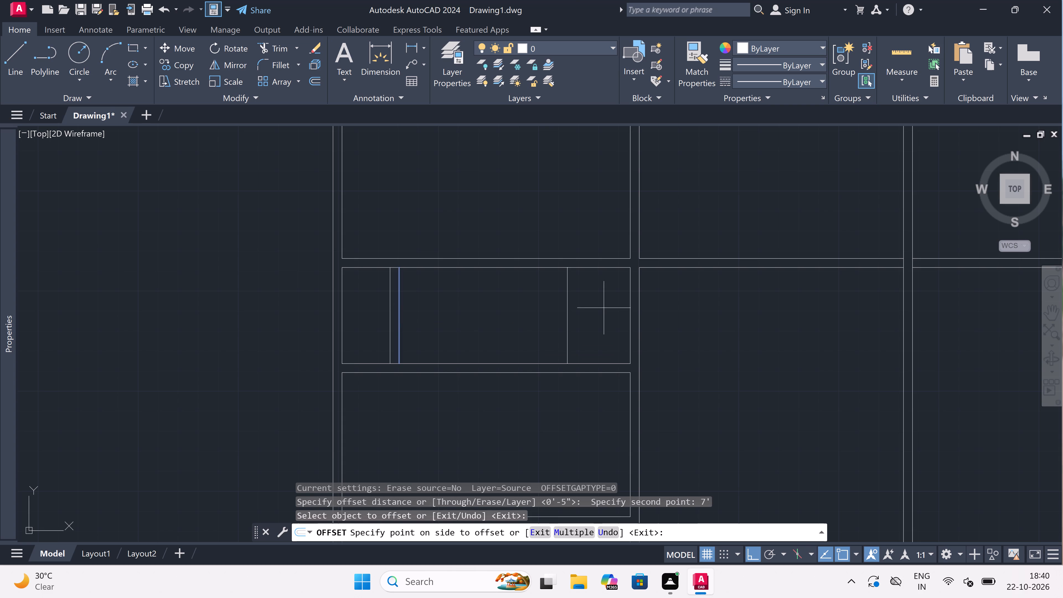
click(612, 309)
key(Escape)
Offset the line near the small room's east side 4.5" west to form the second cross wall.
key(space)
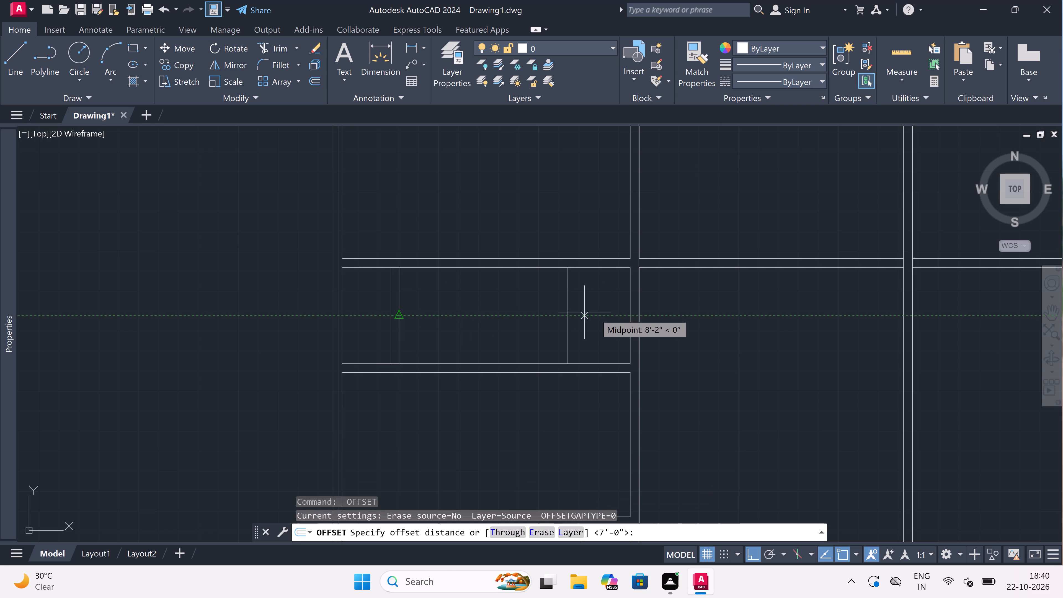
drag(564, 309, 552, 306)
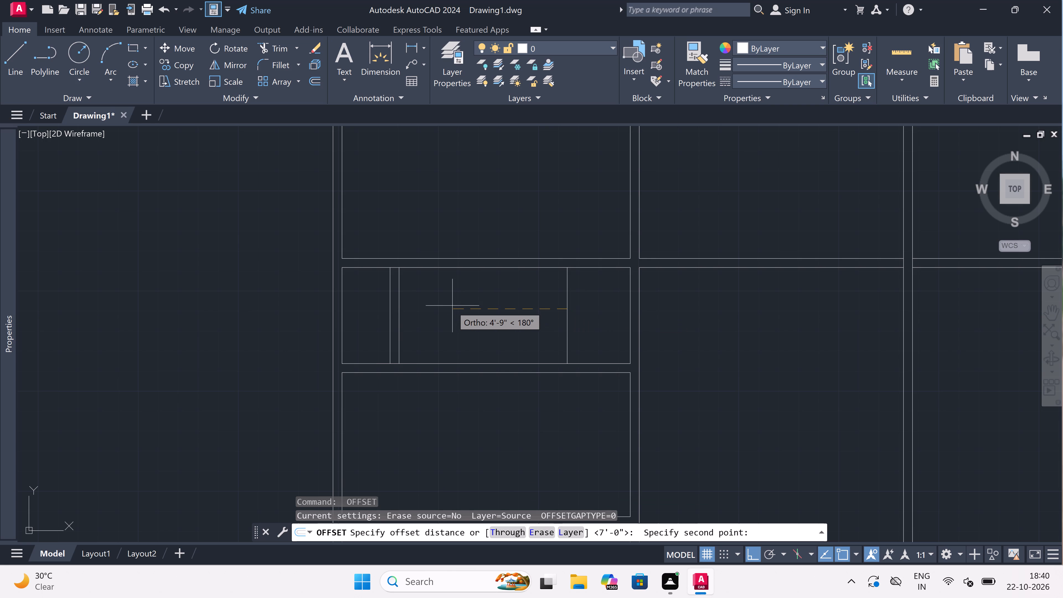
text(4.5")
key(space)
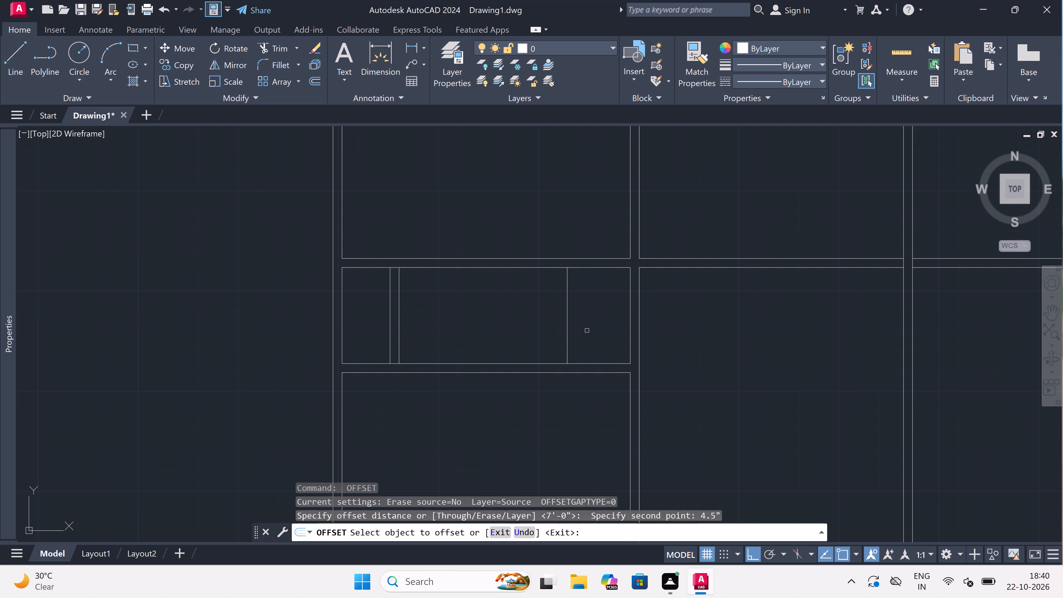
drag(567, 311, 548, 312)
click(524, 314)
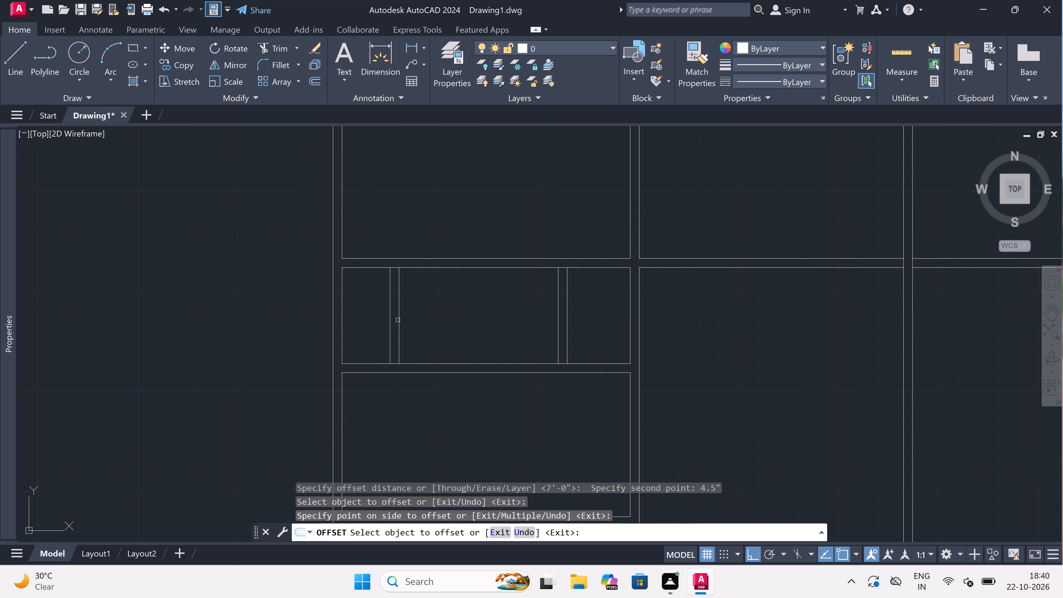
key(Escape)
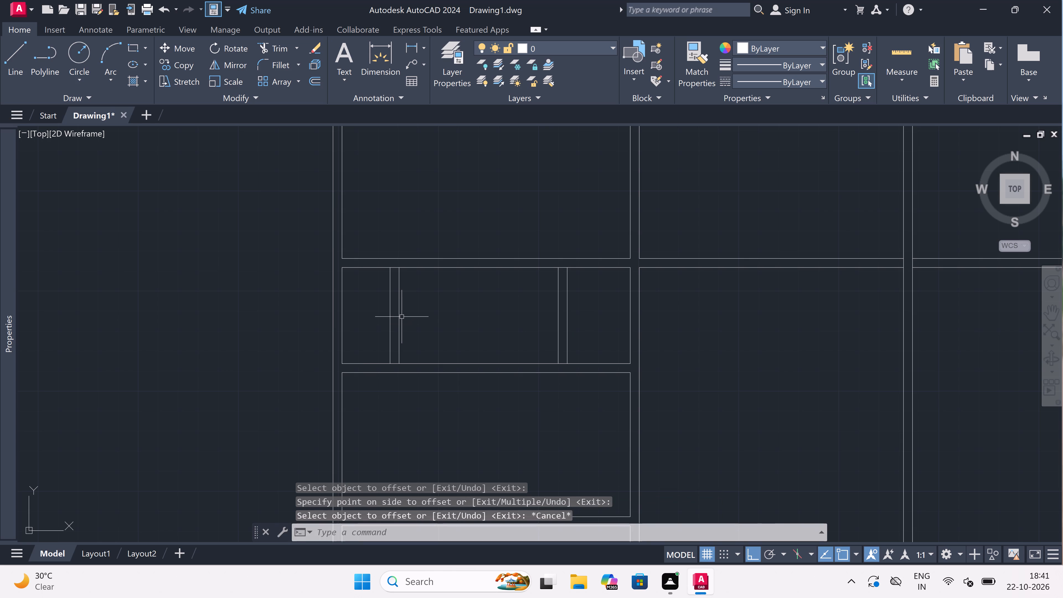
Delete the east face line of the small room's western cross wall.
click(400, 312)
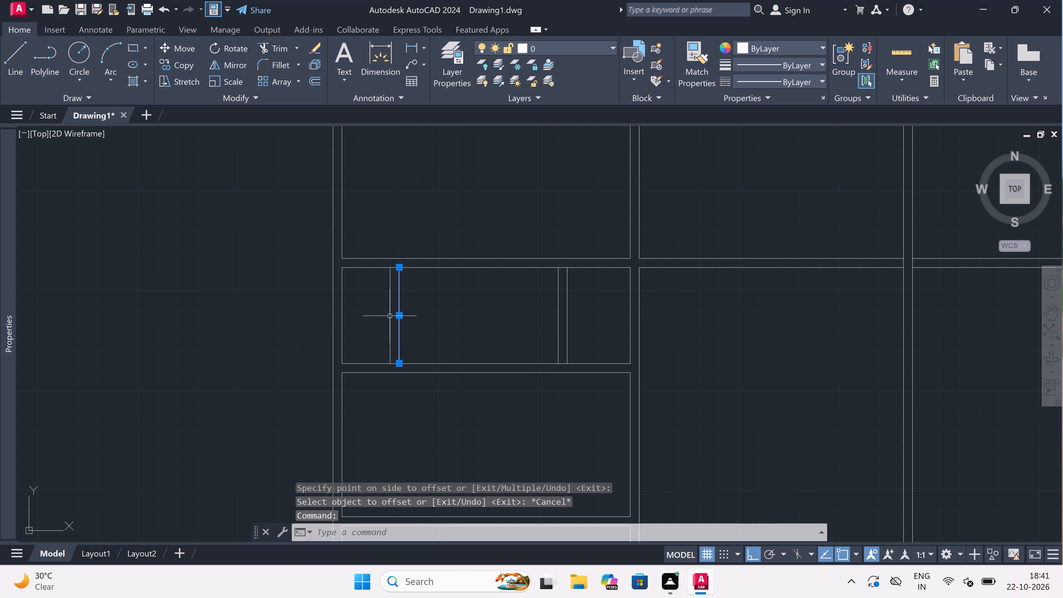
key(Delete)
Offset the western cross wall's remaining line 4.5" west to form its other face.
text(o)
key(space)
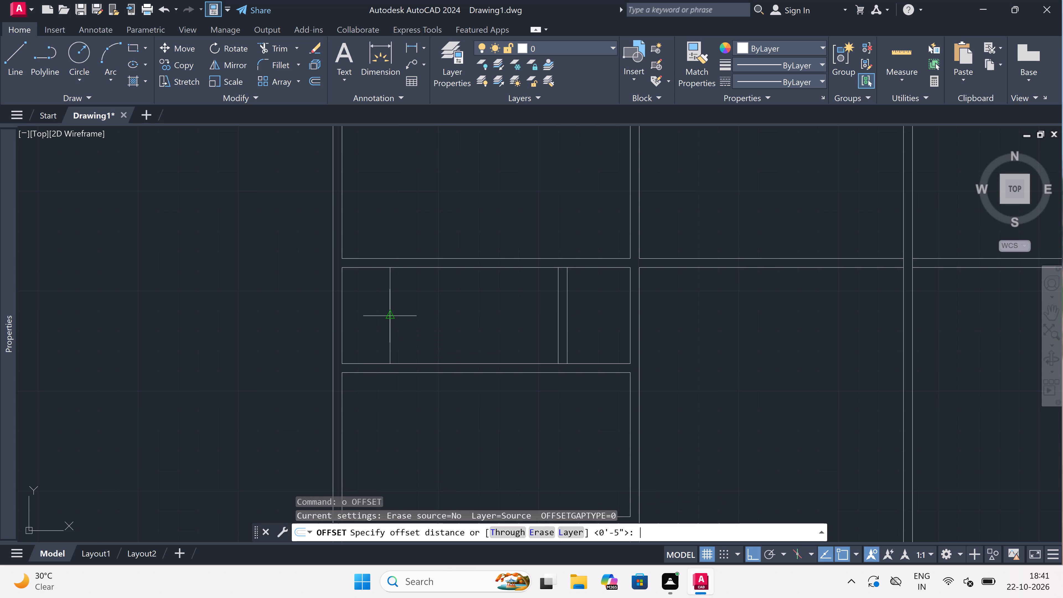
click(391, 316)
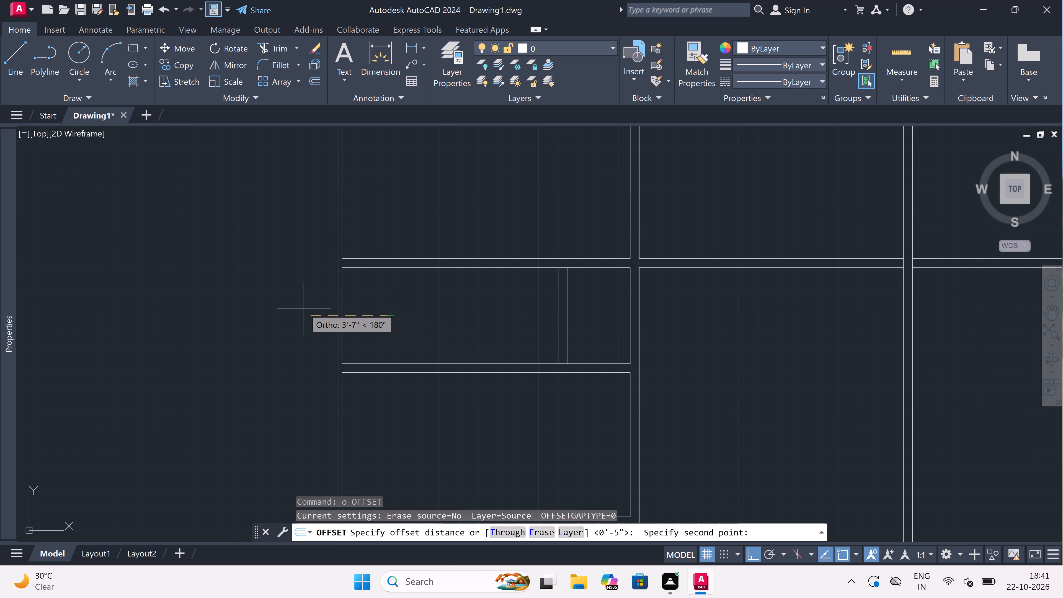
text(4.5")
key(space)
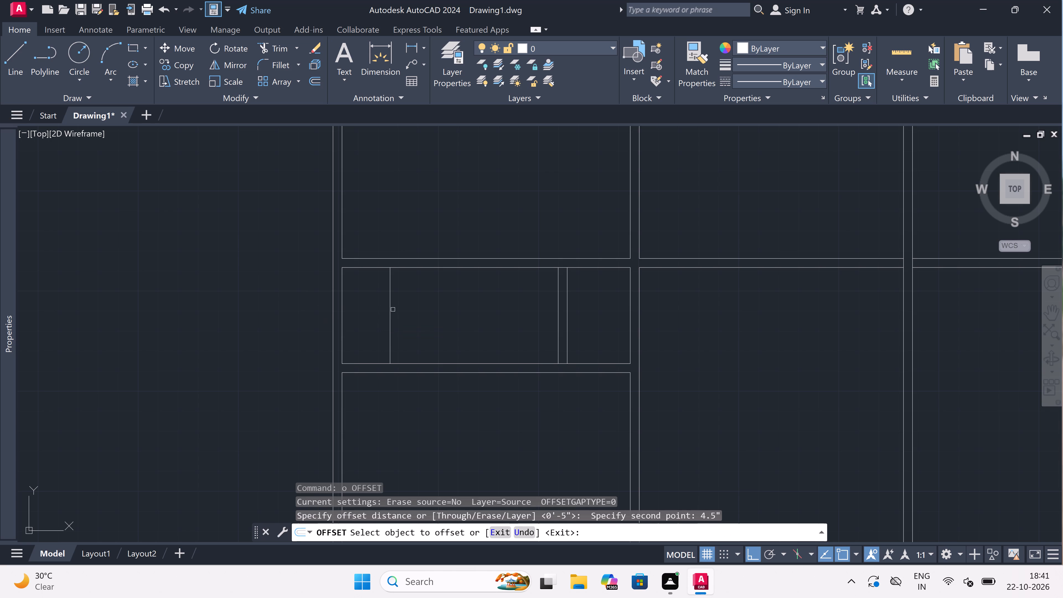
drag(389, 308, 359, 312)
click(336, 312)
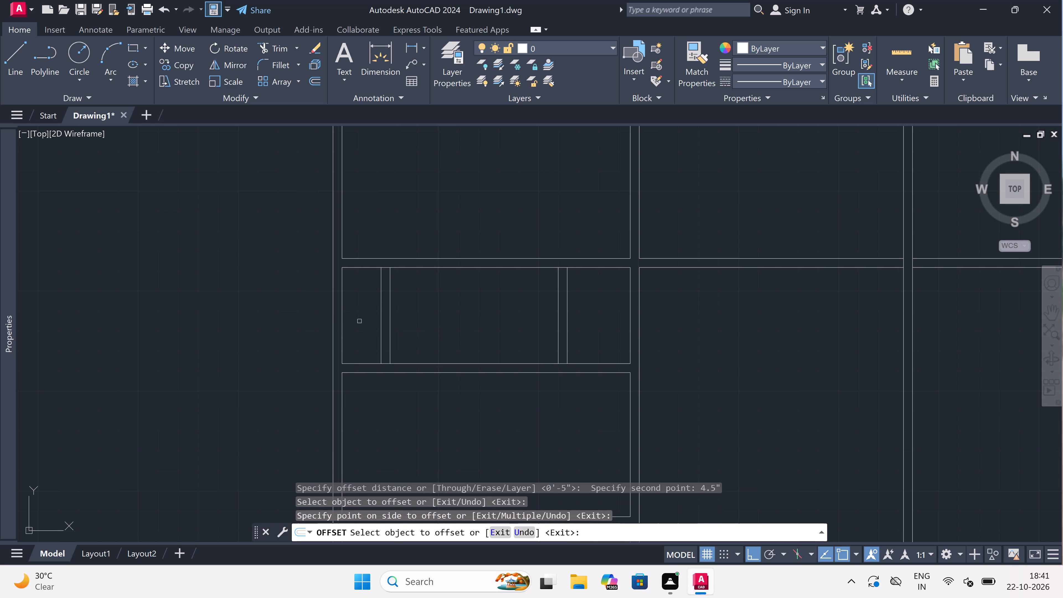
key(Escape)
Extend the small room's north and south lines west to the outer face of the west wall.
key(e)
key(x)
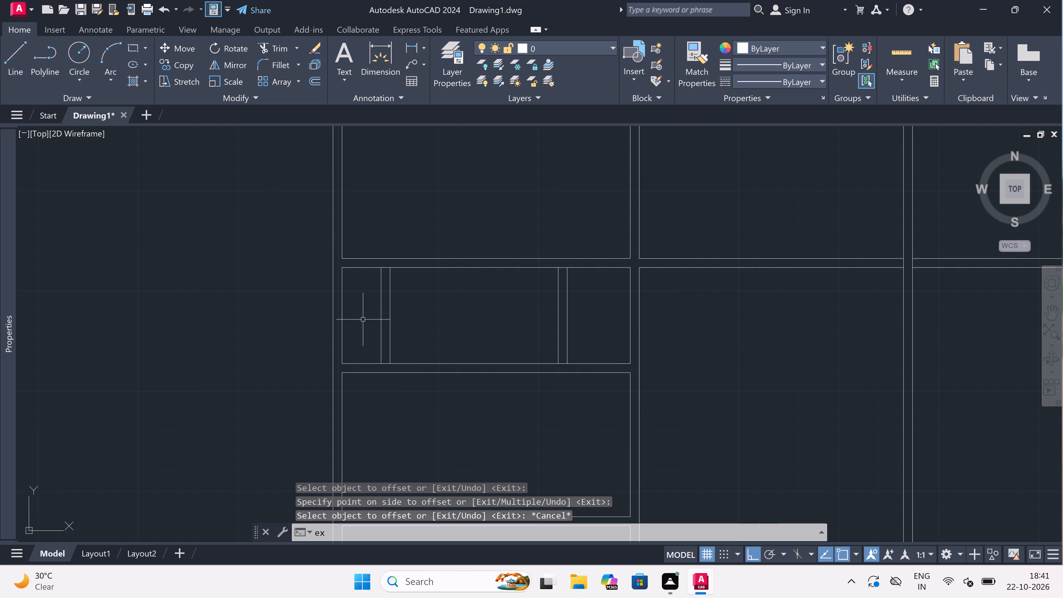
key(space)
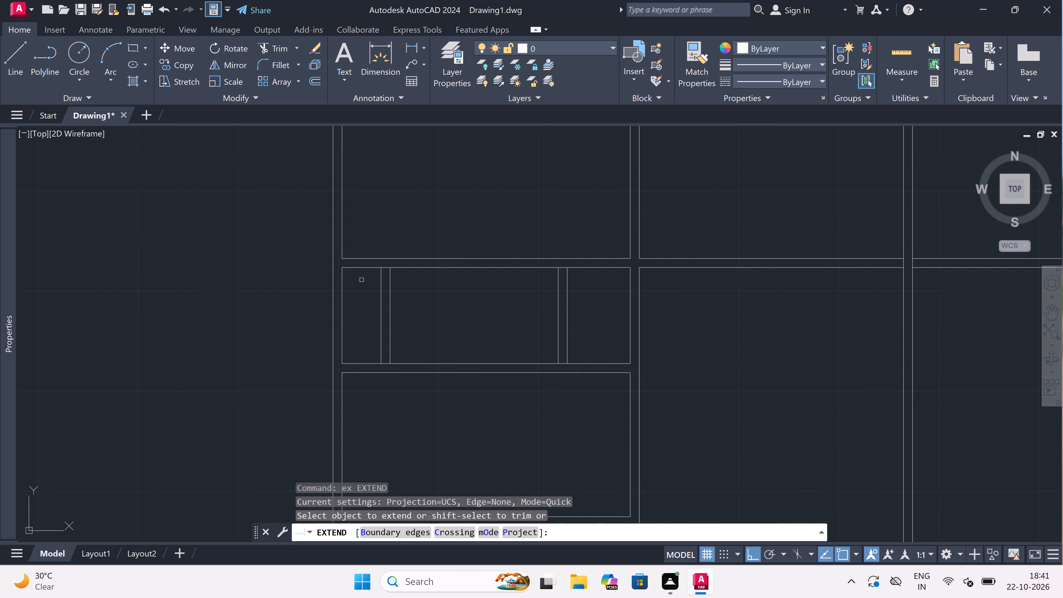
click(355, 267)
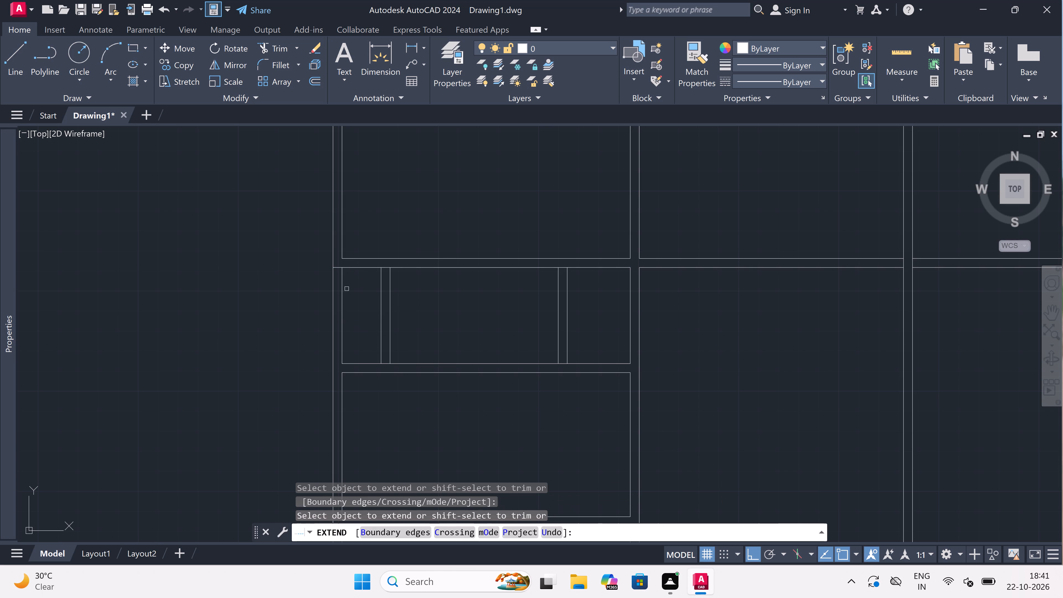
click(352, 362)
key(Escape)
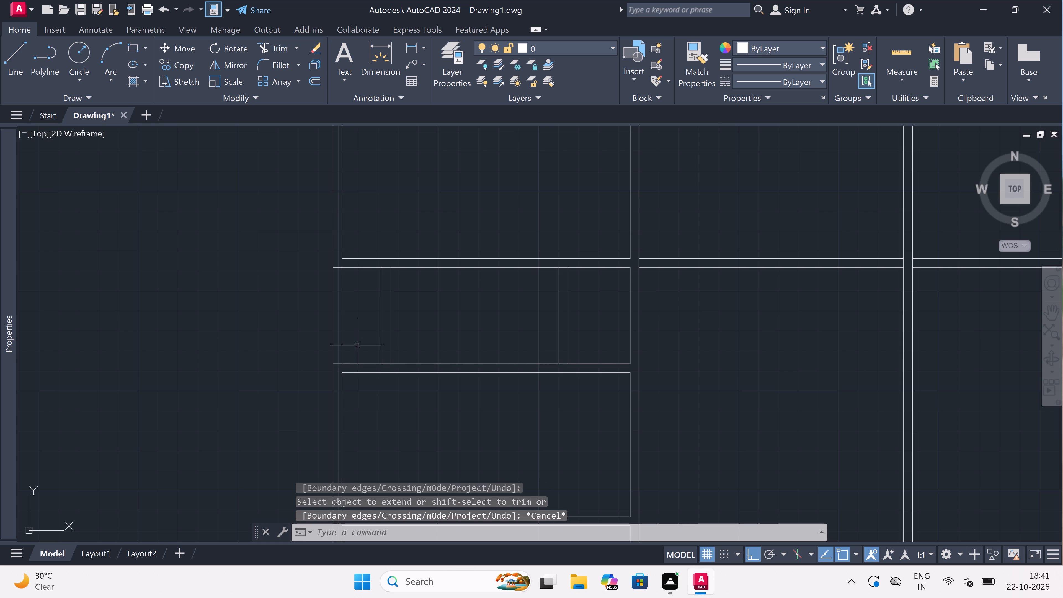
Trim away both west wall lines across the small room's west end.
text(tr)
key(space)
click(355, 329)
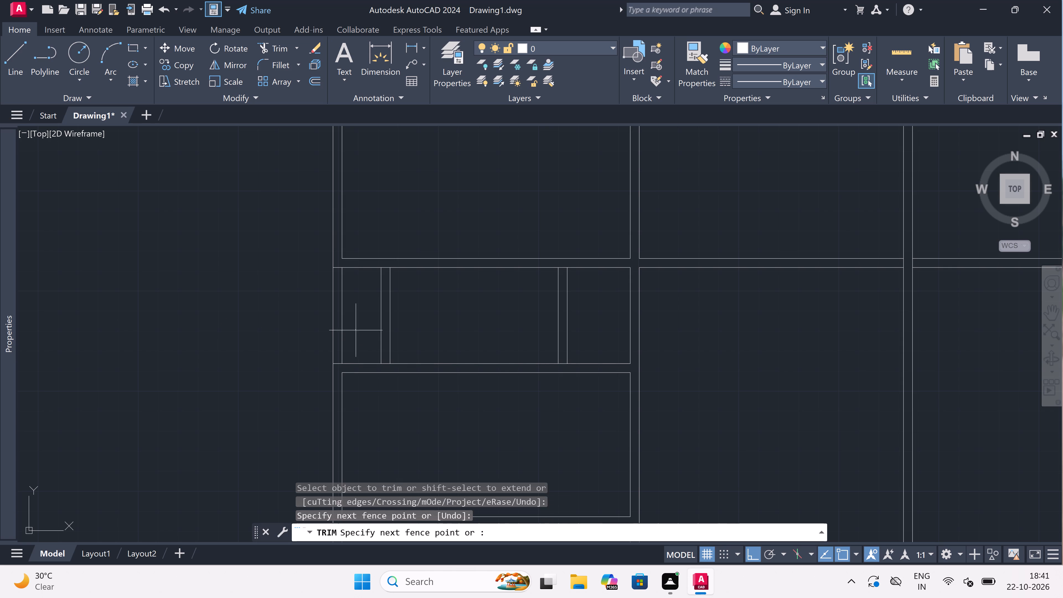
drag(218, 327, 224, 326)
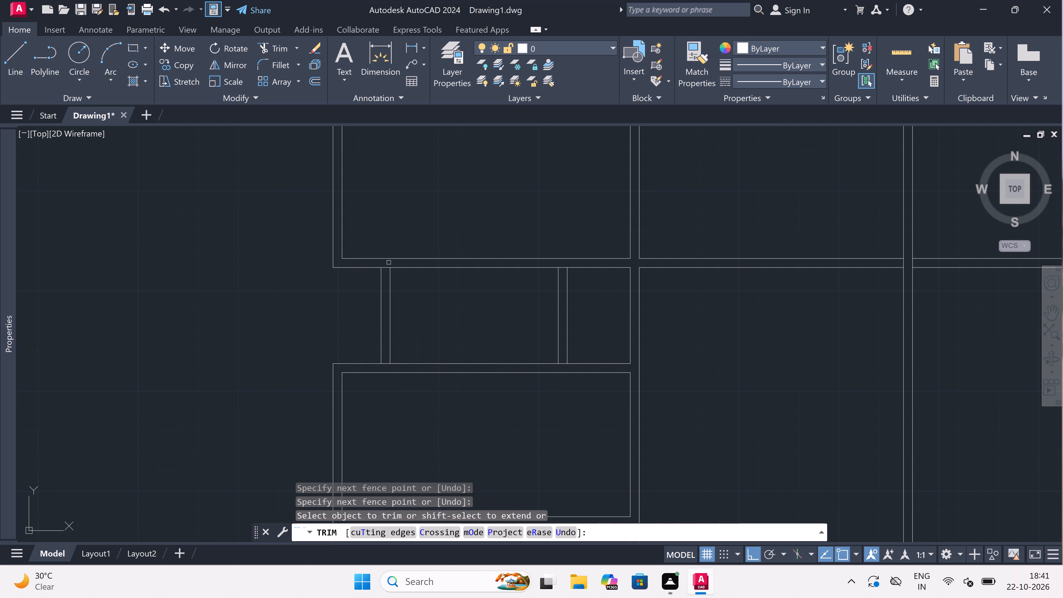
Trim the small room's north and south lines between the western cross wall's faces to open both junctions.
click(385, 262)
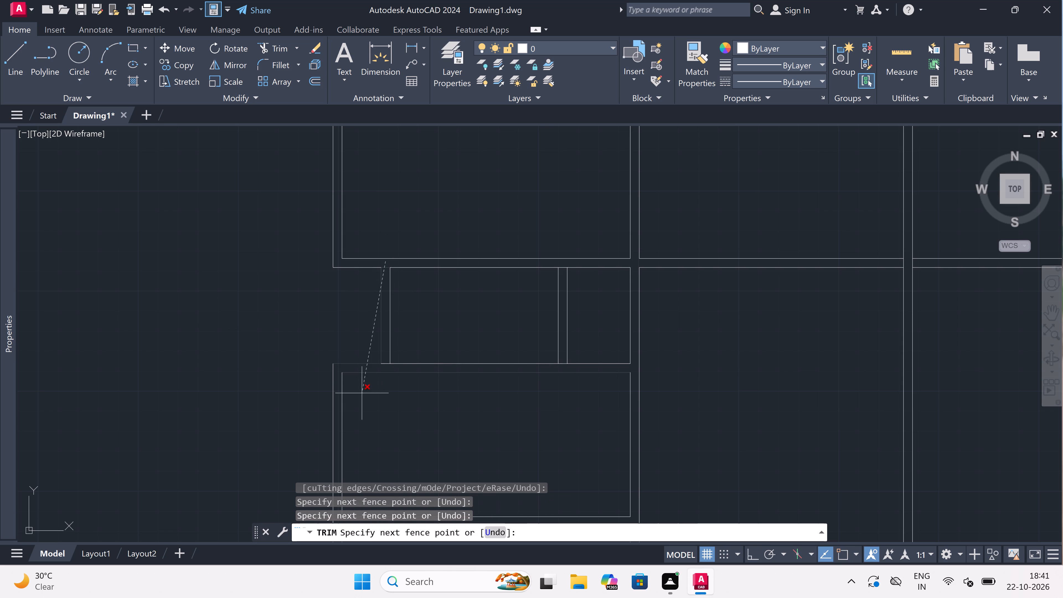
scroll(387, 374, up, 2)
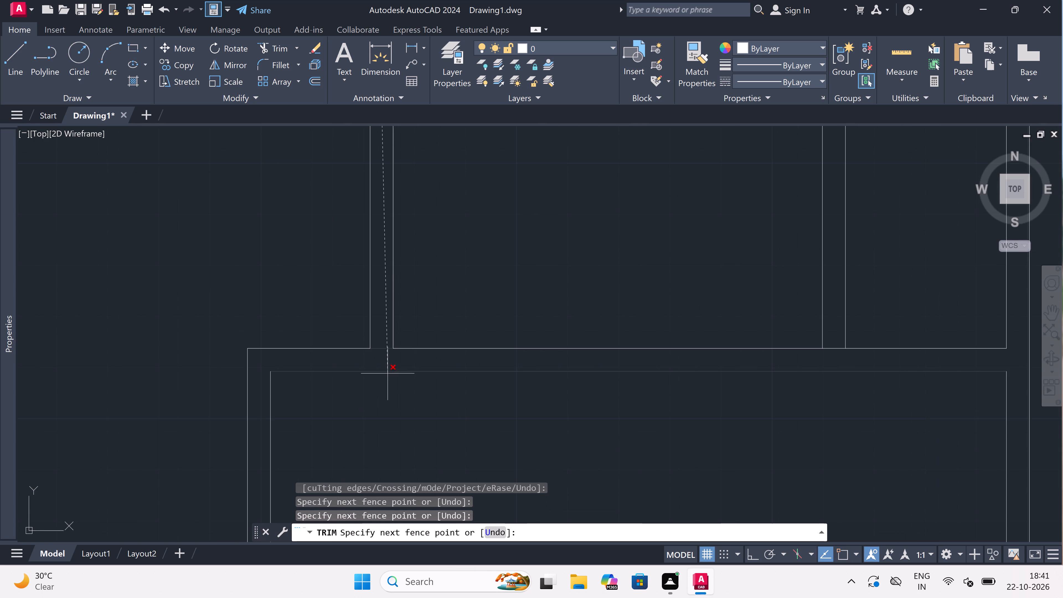
click(384, 357)
Trim away the west face line of the small room's east wall.
scroll(384, 357, down, 4)
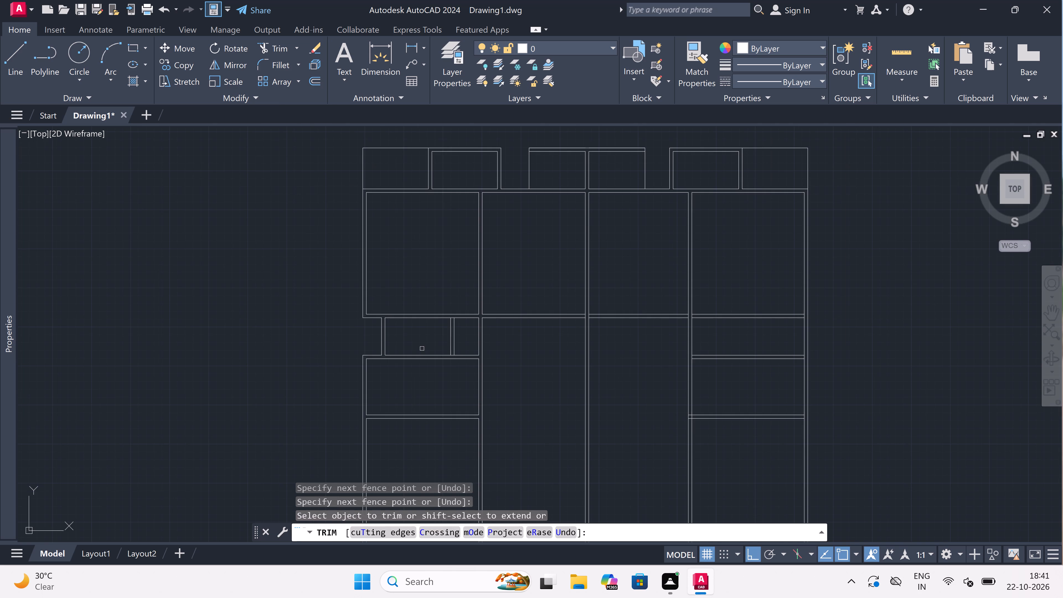
scroll(482, 350, up, 2)
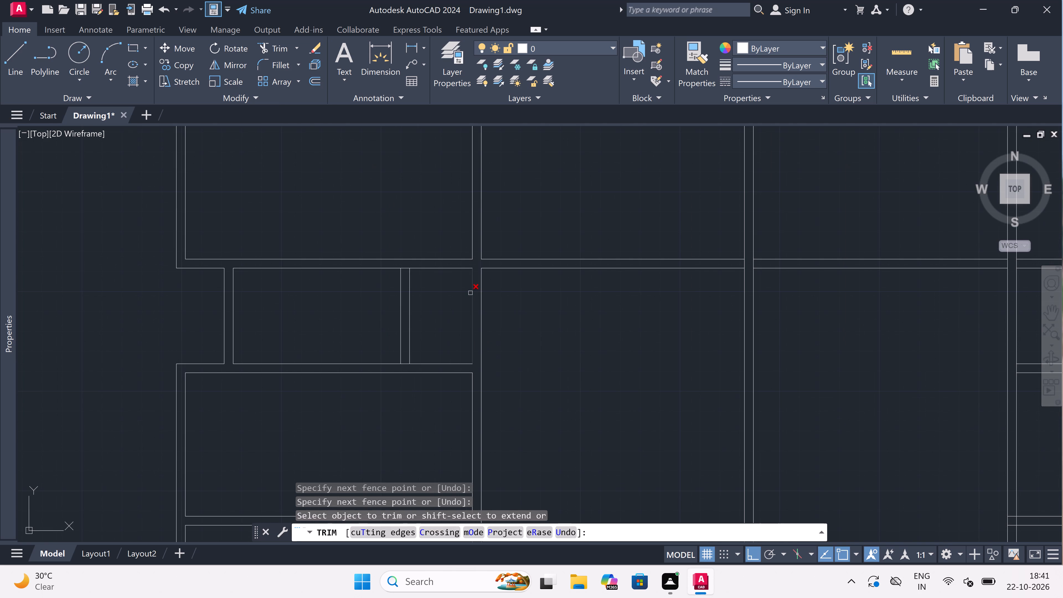
click(470, 293)
key(Escape)
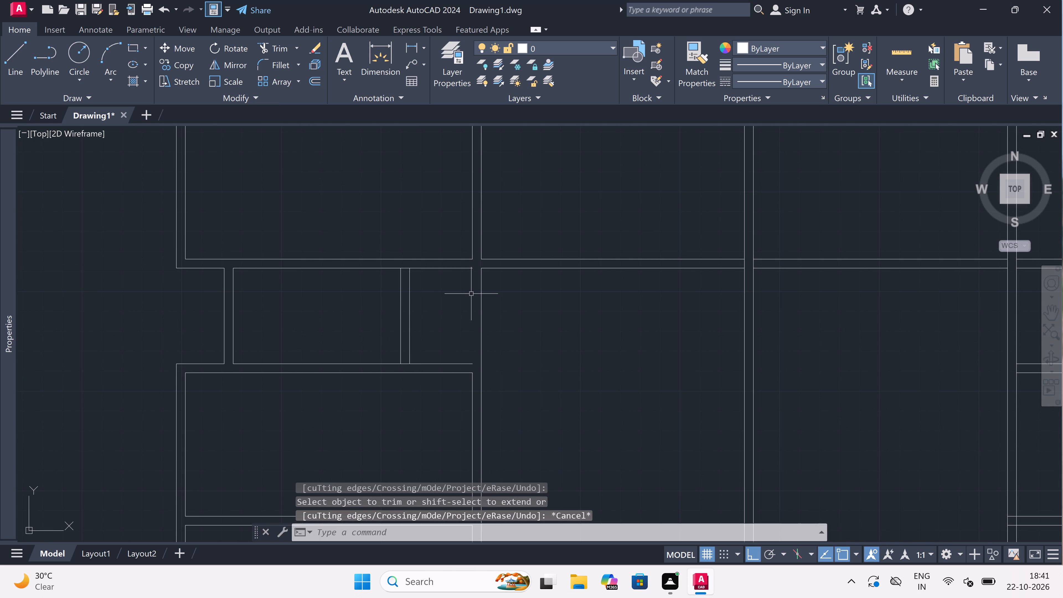
Extend the small room's north and south lines east to the east wall's outer face.
text(ex)
key(space)
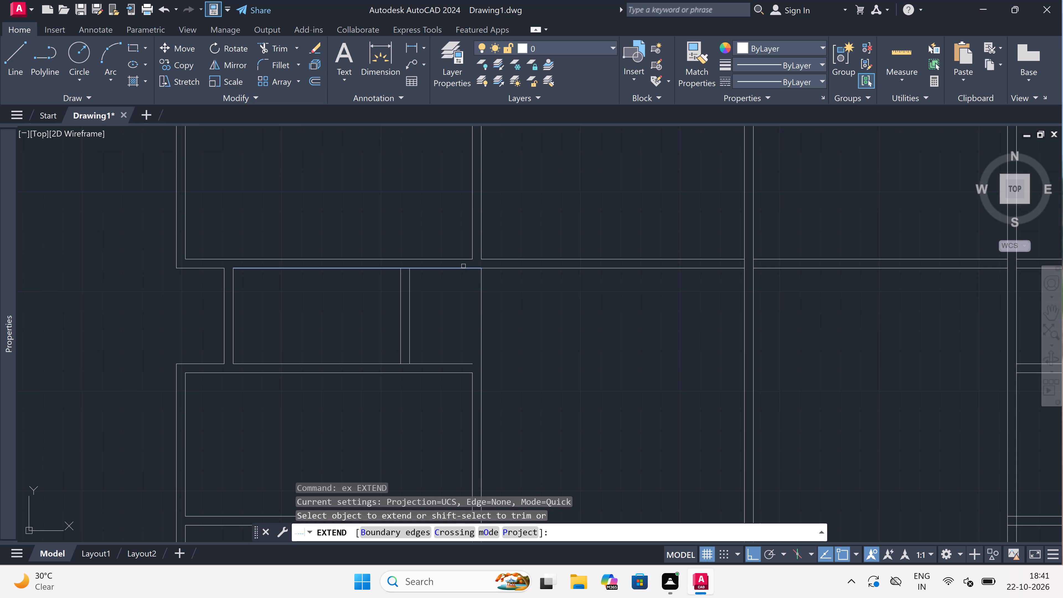
click(463, 266)
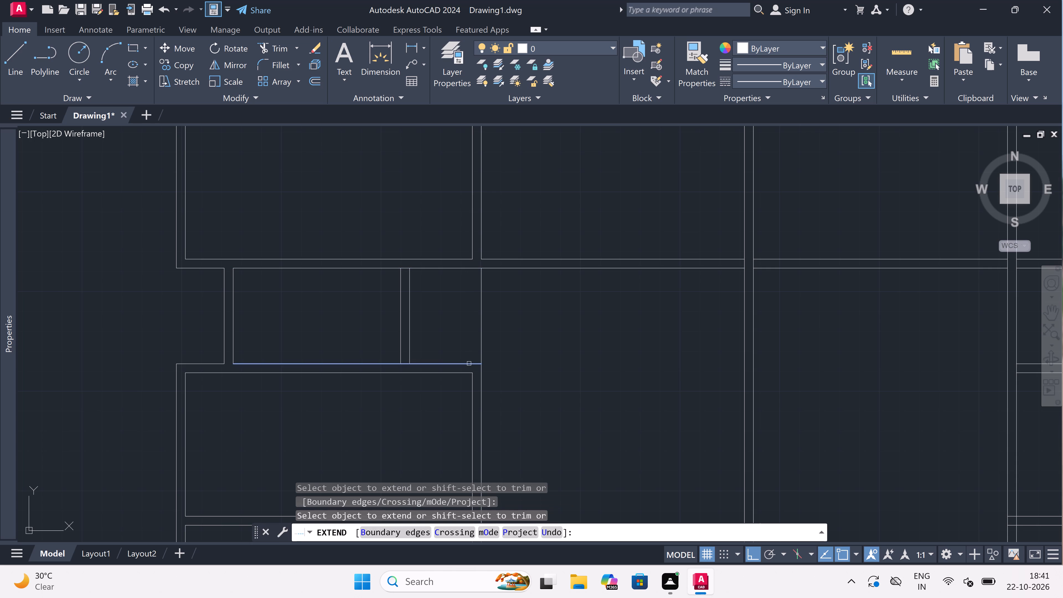
click(469, 364)
key(Escape)
Trim away the remaining east wall line between the small room's north and south lines.
text(tr)
key(space)
click(469, 347)
click(537, 350)
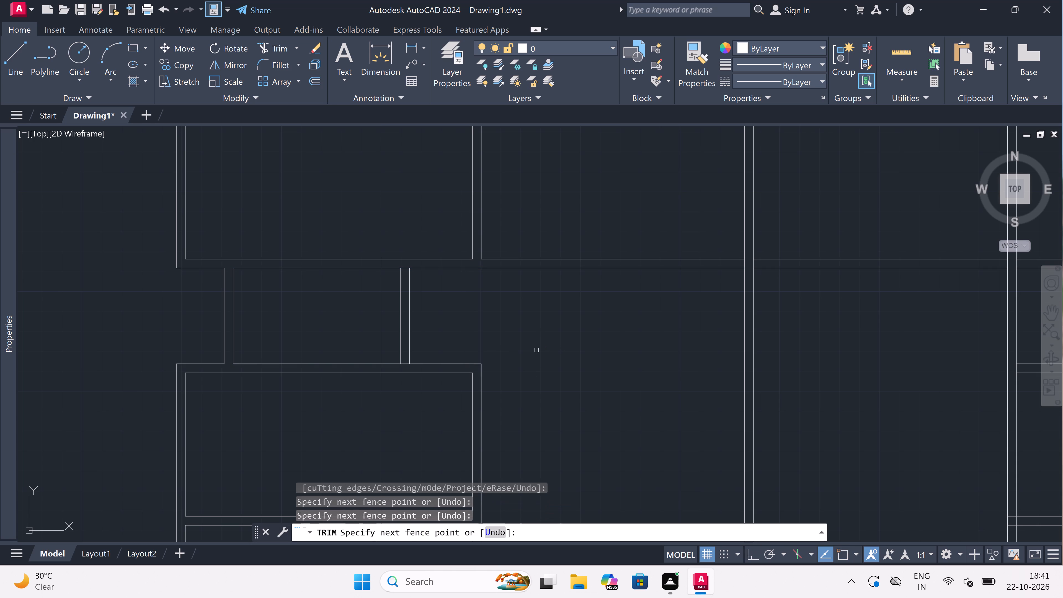
Trim the small room's north and south lines between the eastern cross wall's faces to open both junctions.
scroll(408, 275, up, 1)
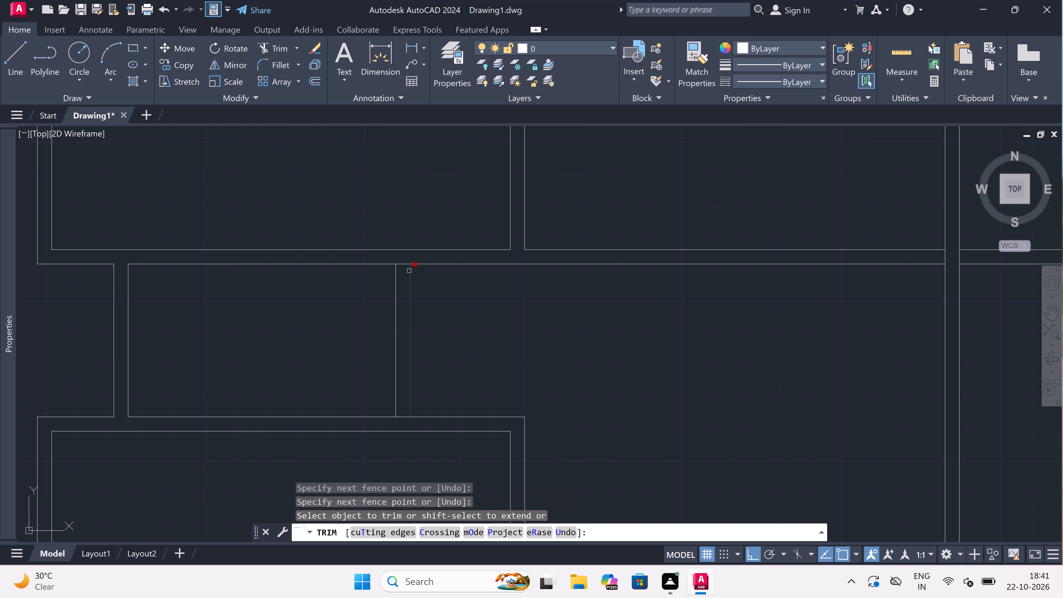
click(403, 259)
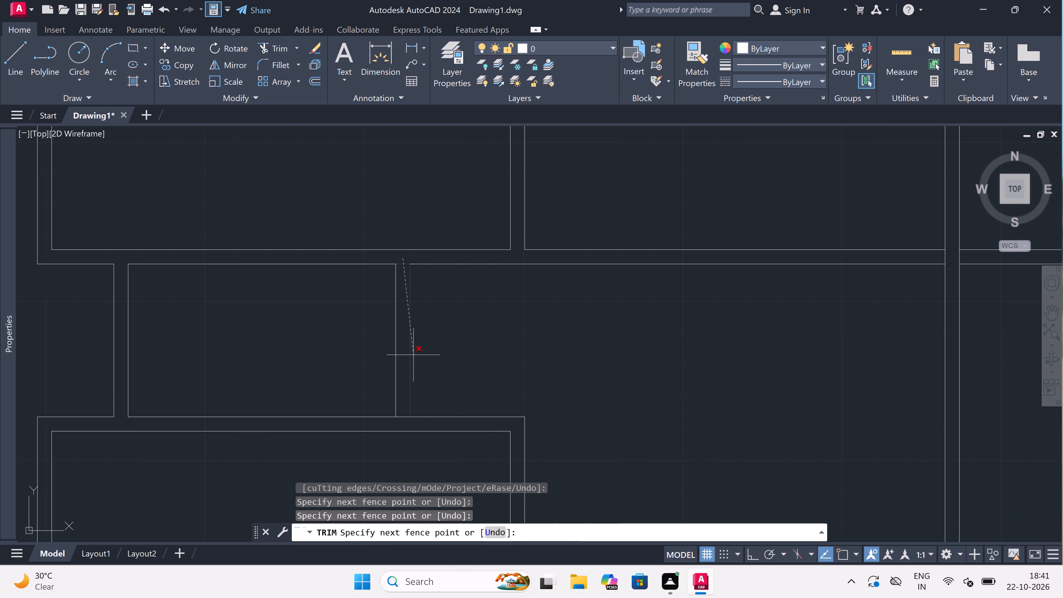
click(407, 425)
key(Escape)
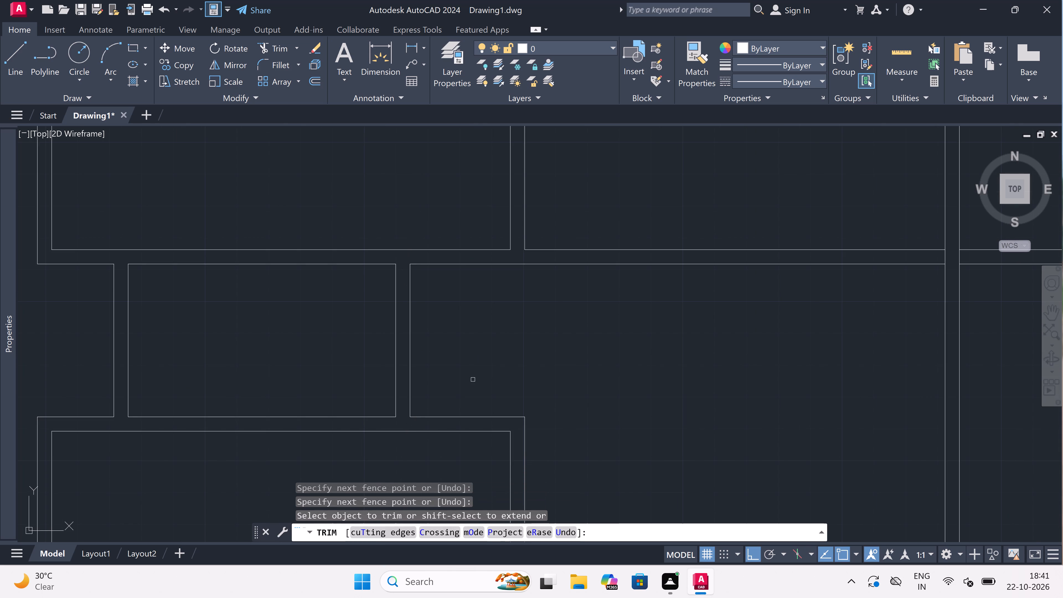
Draw a projection outline extending 1' beyond the west wall, spanning the third room south of the small room, including its north and south walls.
scroll(487, 369, down, 7)
scroll(486, 390, up, 2)
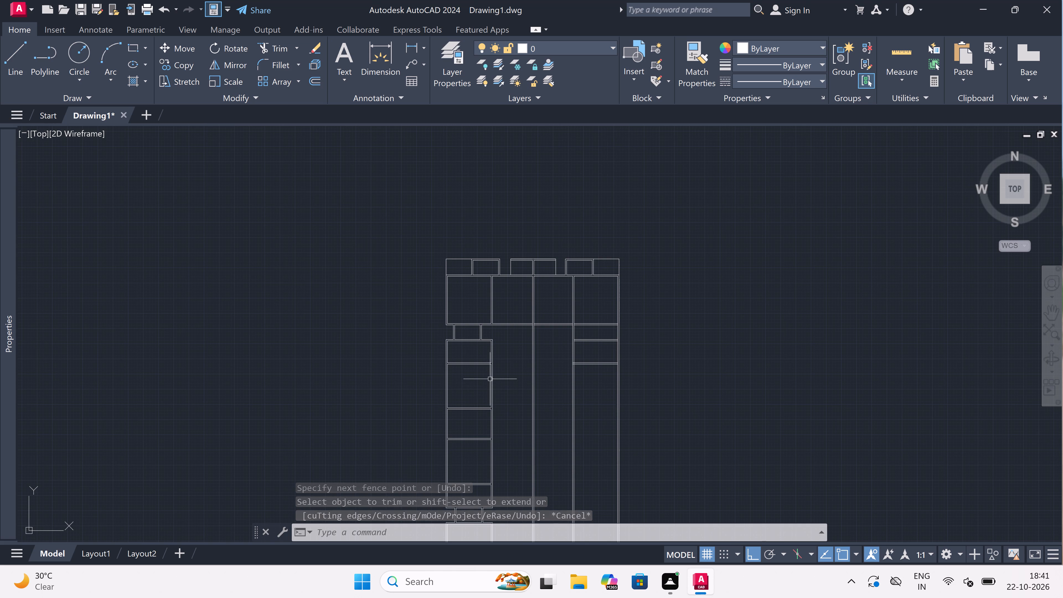
scroll(490, 379, down, 2)
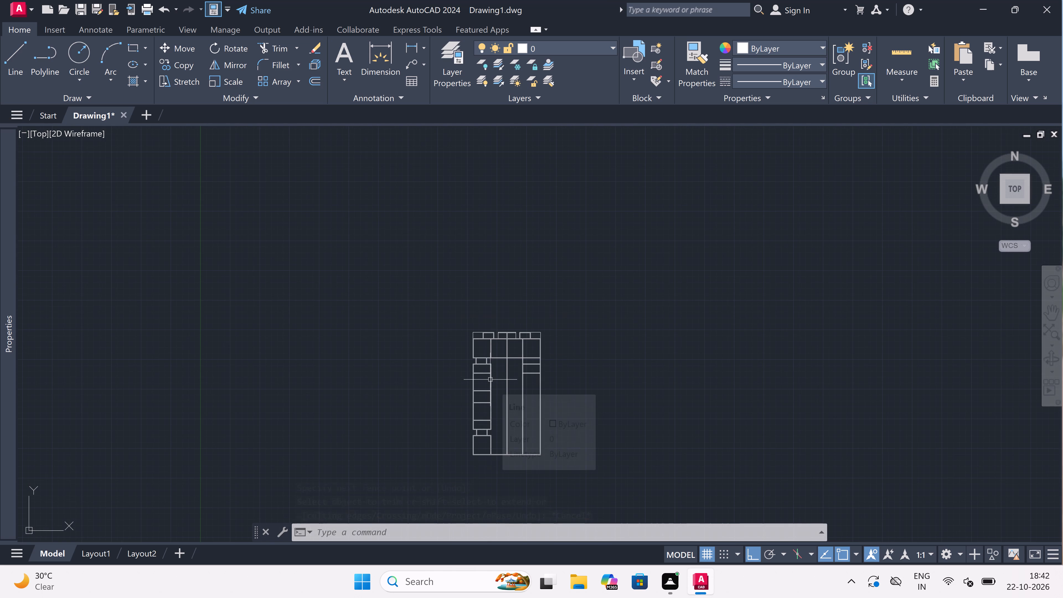
scroll(490, 380, down, 1)
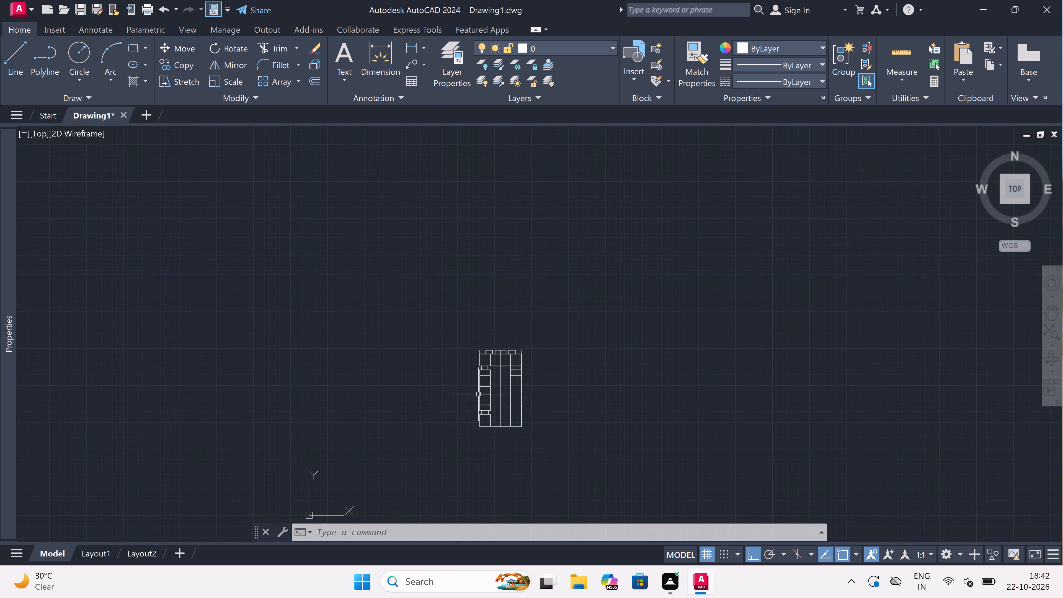
scroll(478, 393, up, 3)
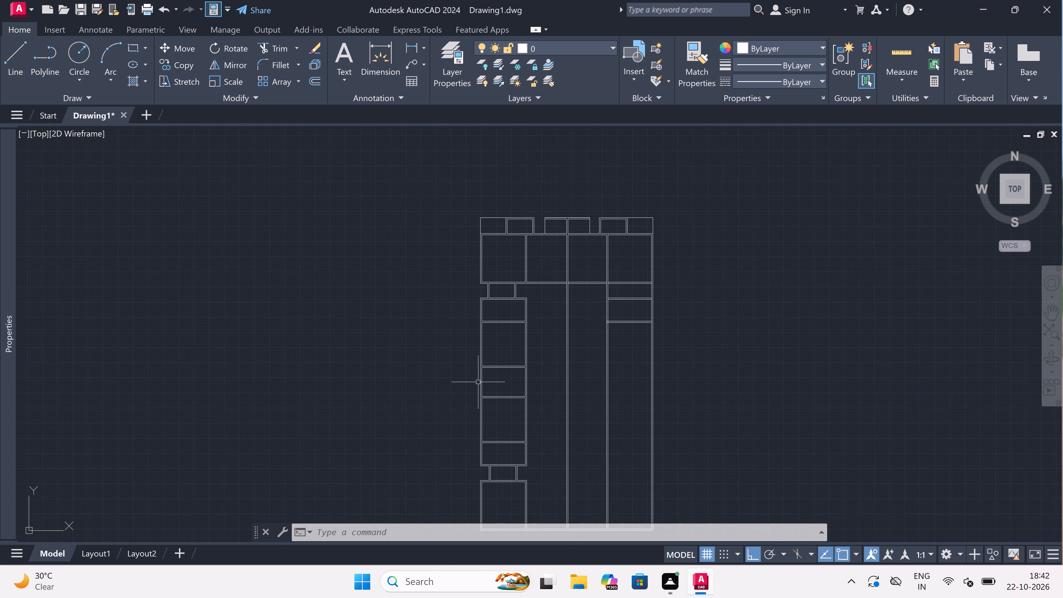
text(l)
key(space)
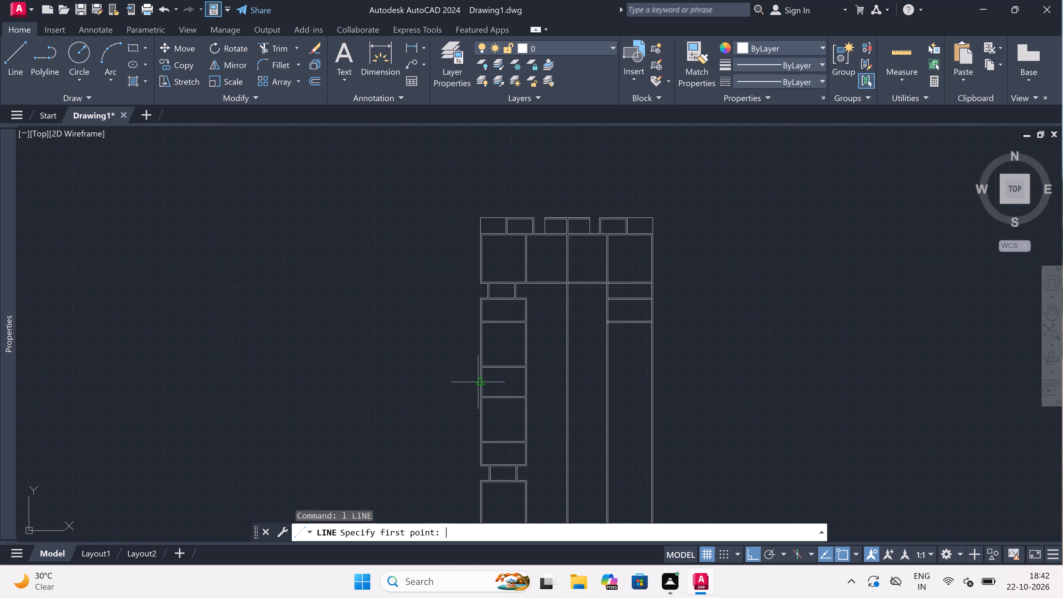
scroll(478, 382, up, 1)
scroll(477, 353, up, 1)
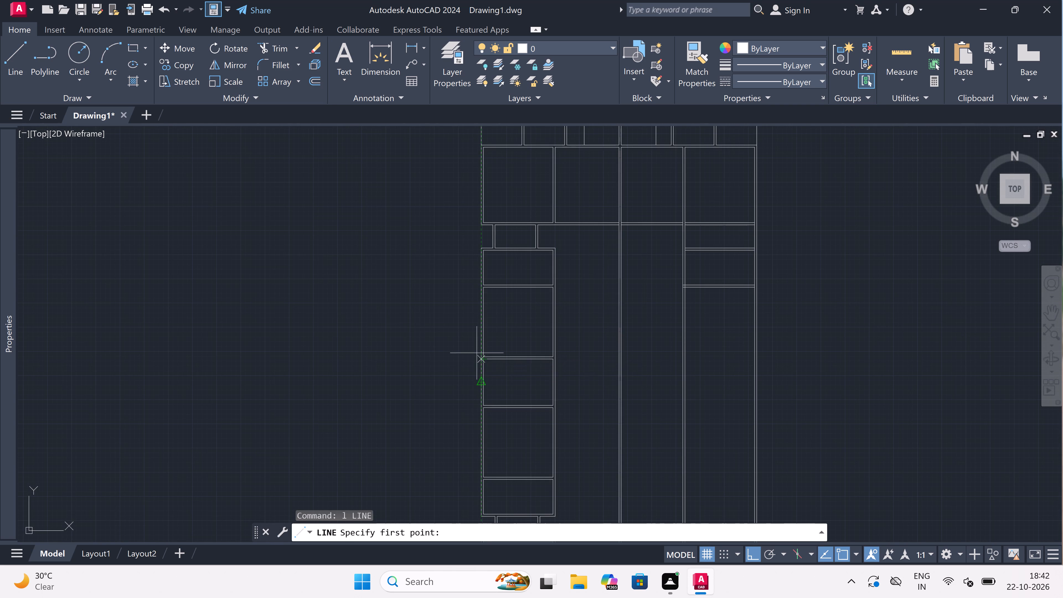
scroll(476, 352, down, 2)
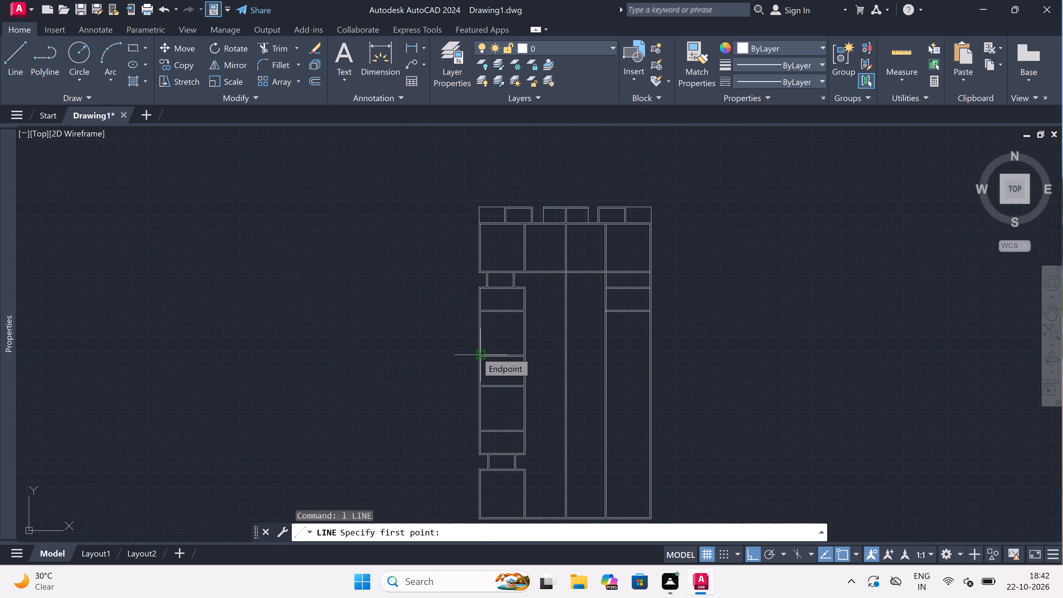
scroll(476, 352, up, 2)
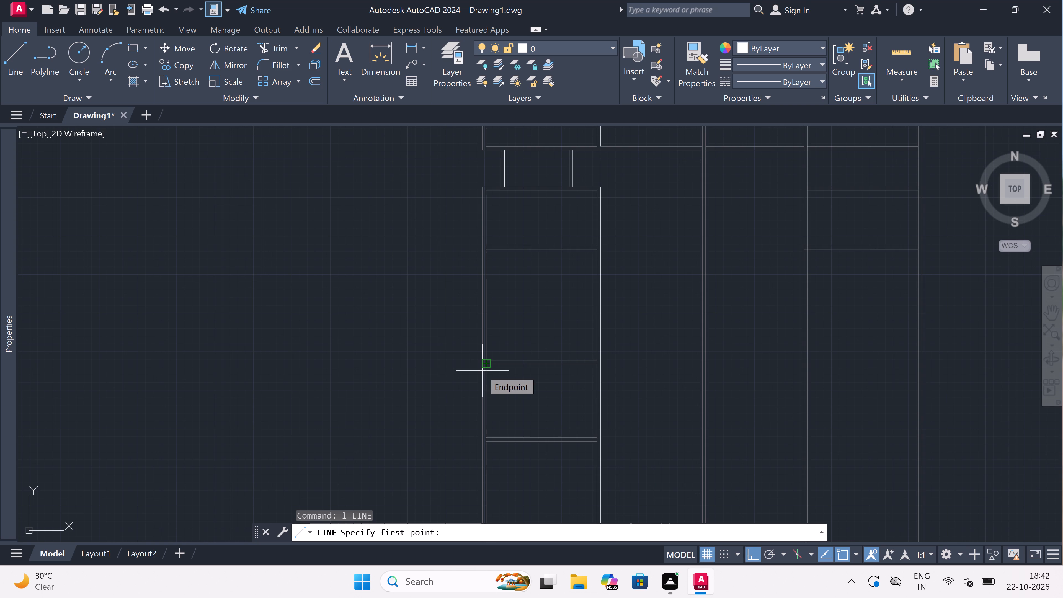
scroll(482, 371, up, 2)
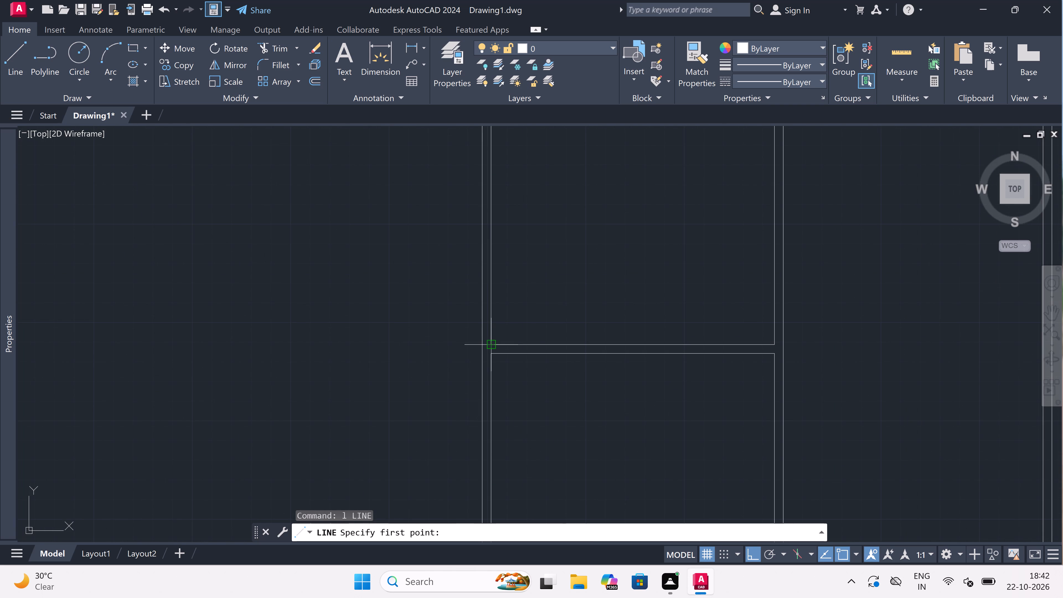
click(491, 344)
scroll(460, 345, up, 1)
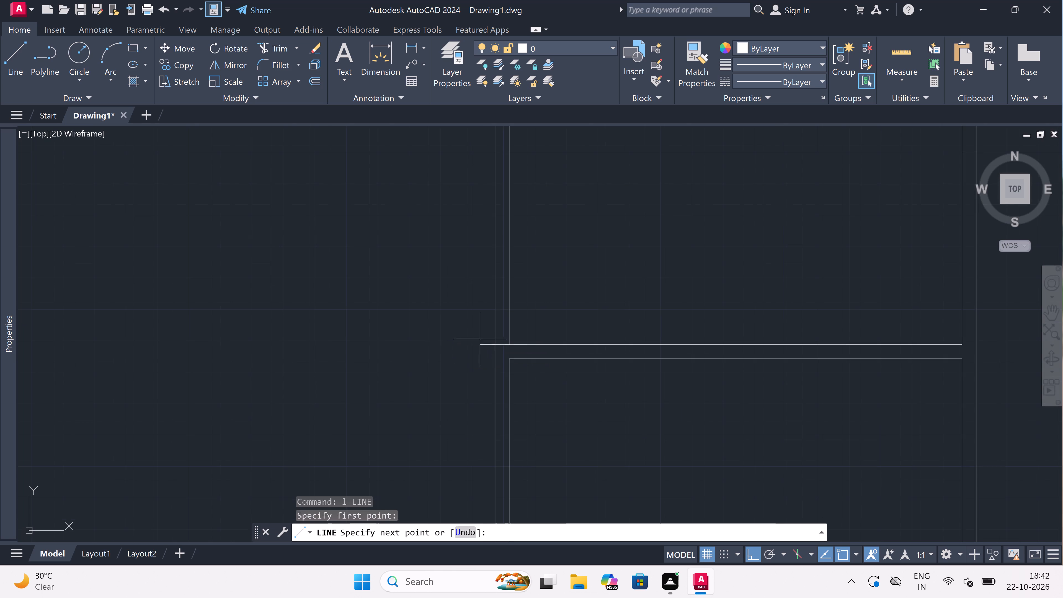
click(493, 343)
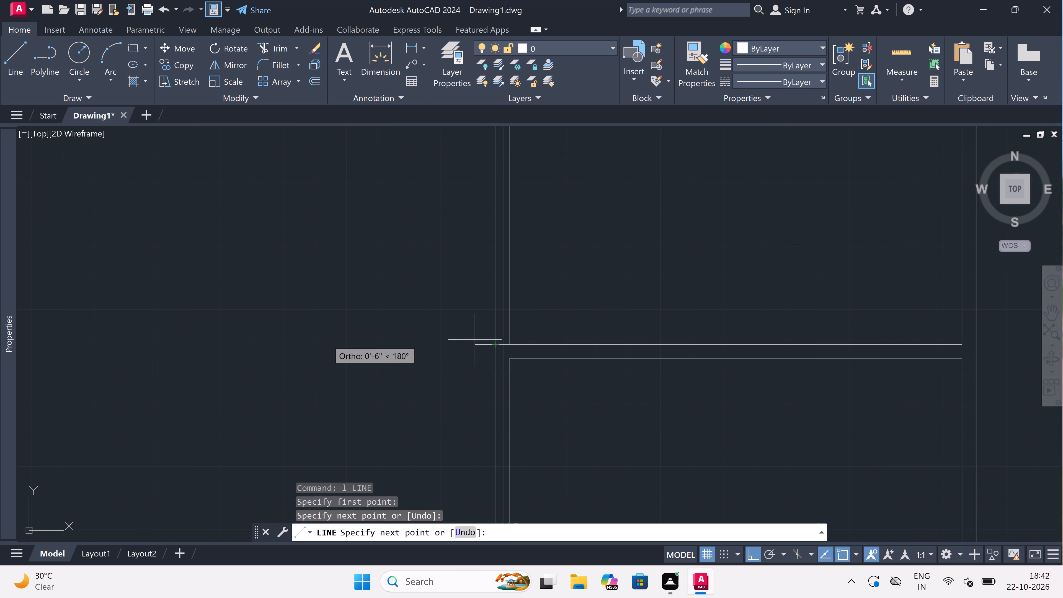
text(1')
key(space)
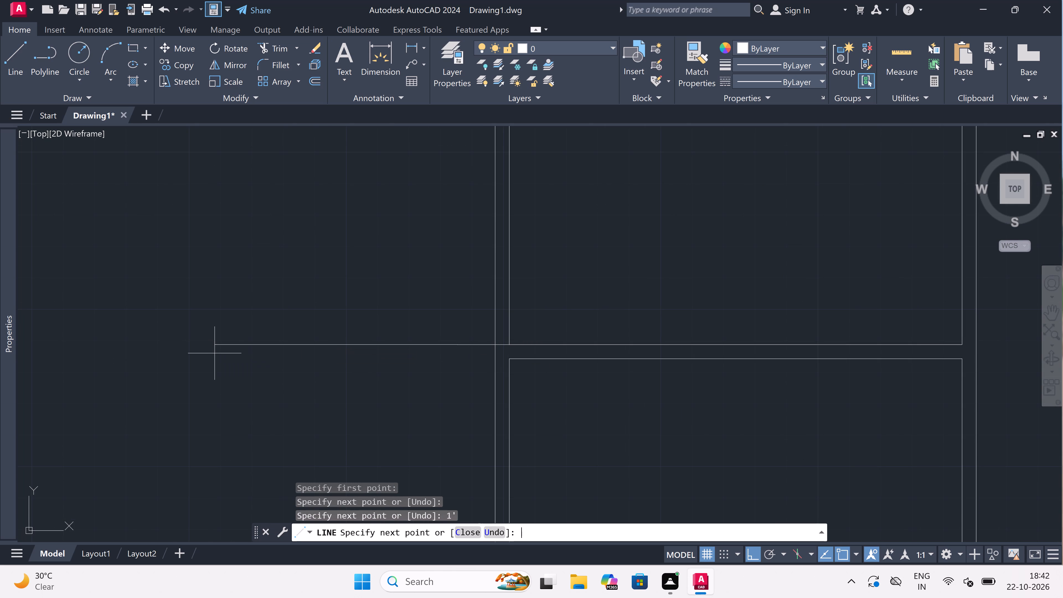
scroll(433, 321, down, 3)
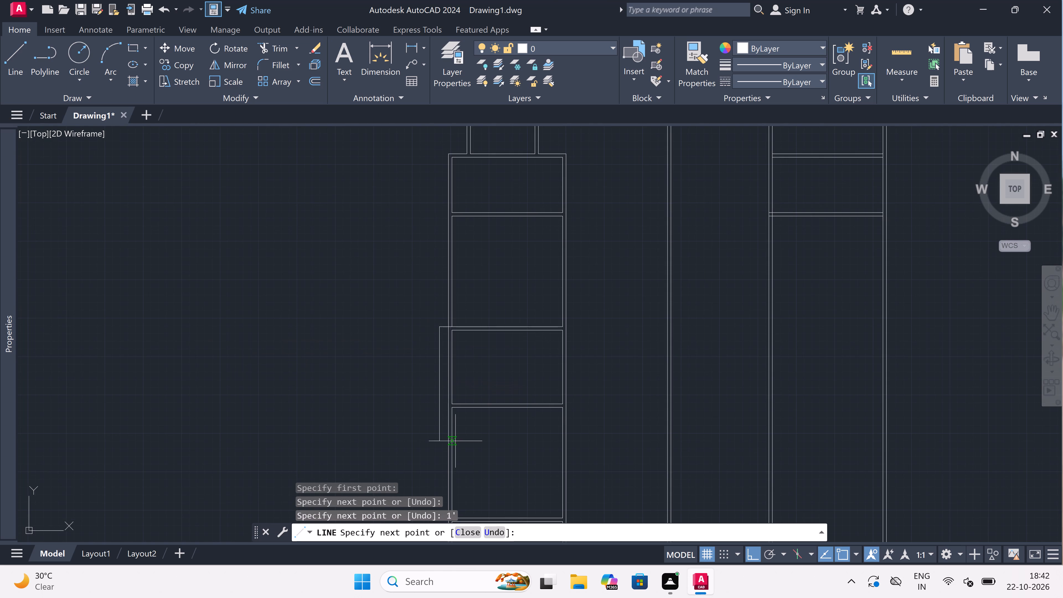
scroll(438, 402, up, 3)
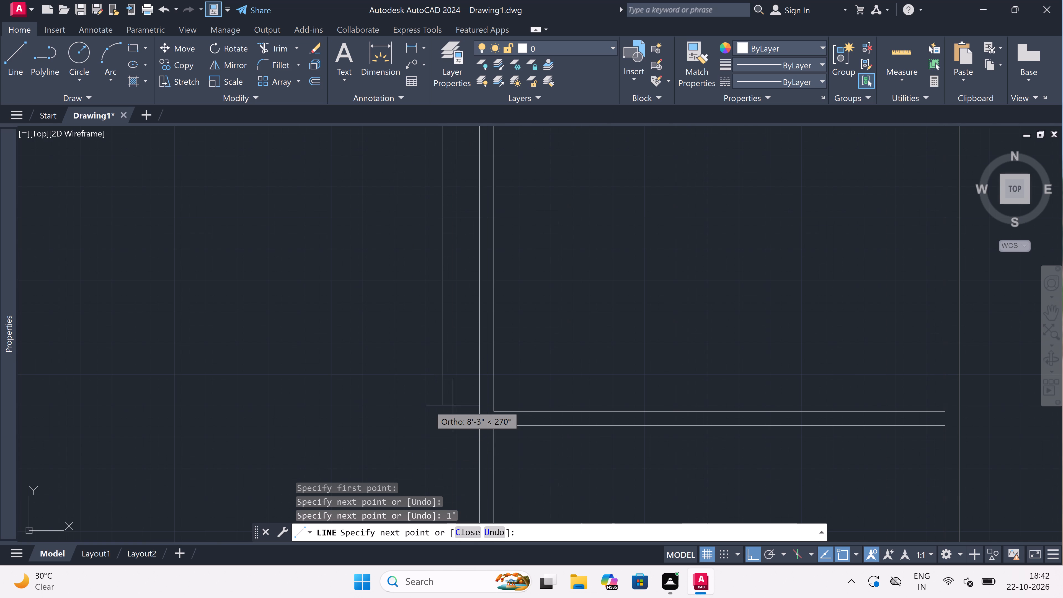
click(441, 423)
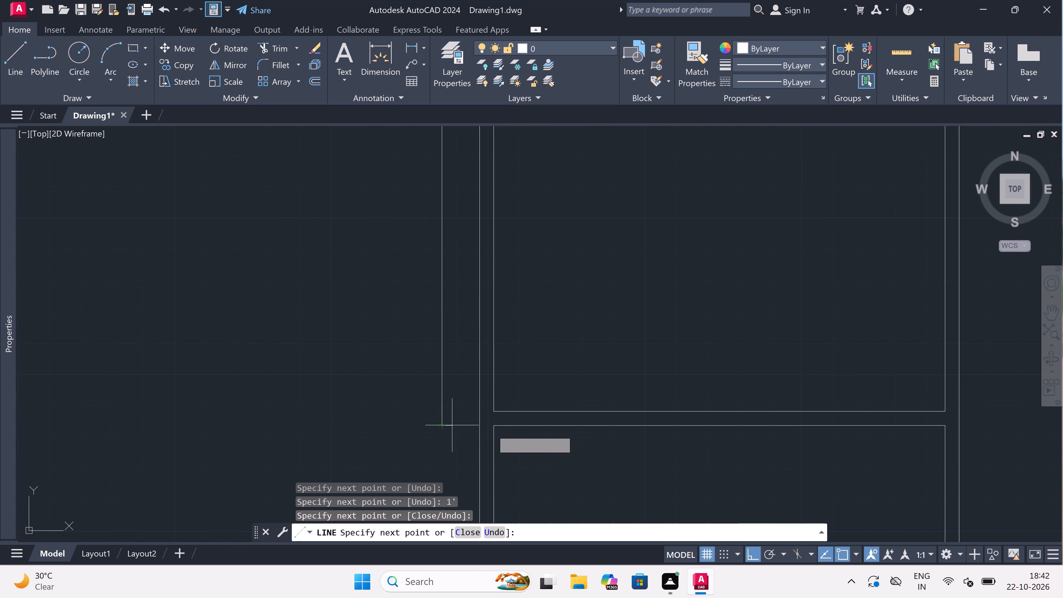
click(497, 427)
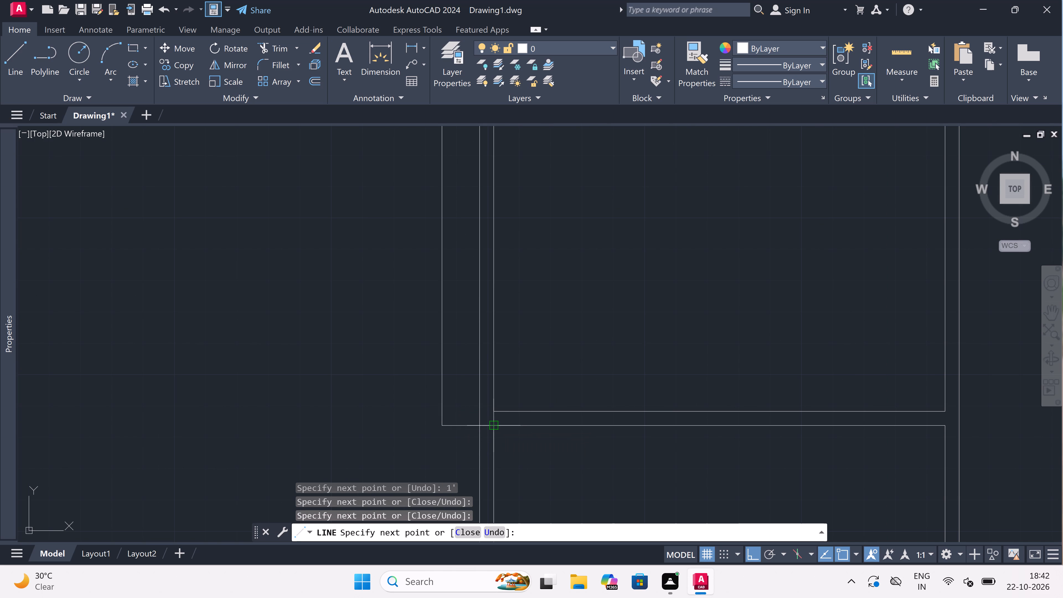
key(Escape)
Draw the projection's inner lines along the south wall's north face and 4.5" inside its west edge, up to the north edge.
key(space)
click(495, 416)
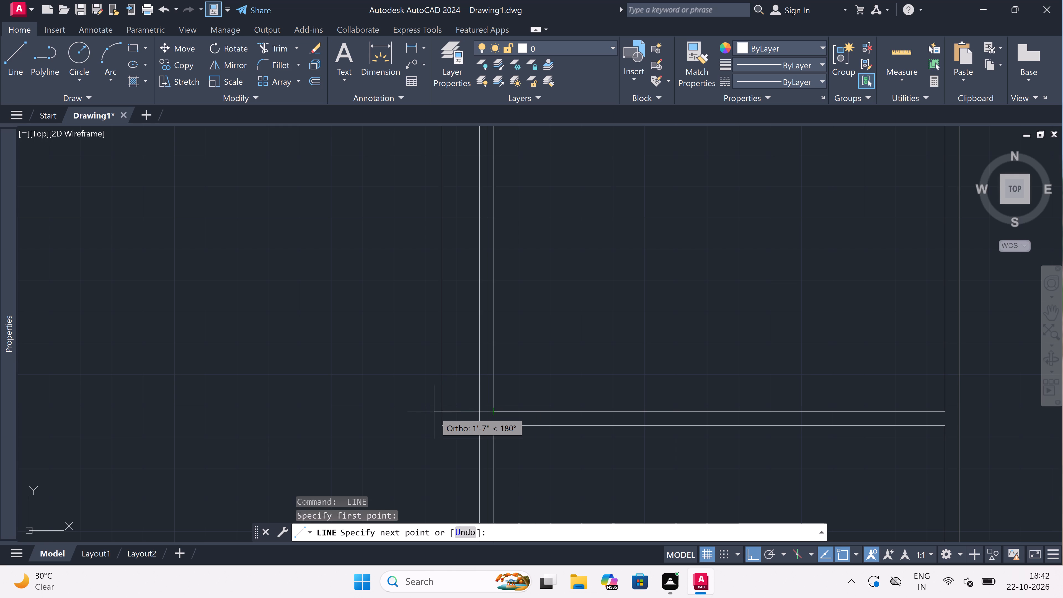
click(446, 414)
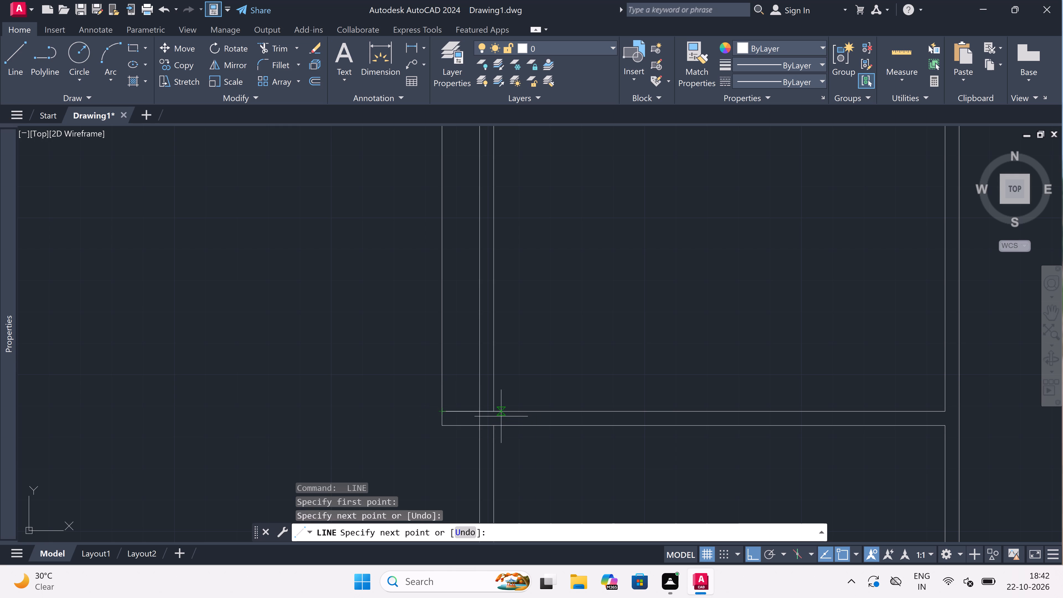
text(4.5")
key(space)
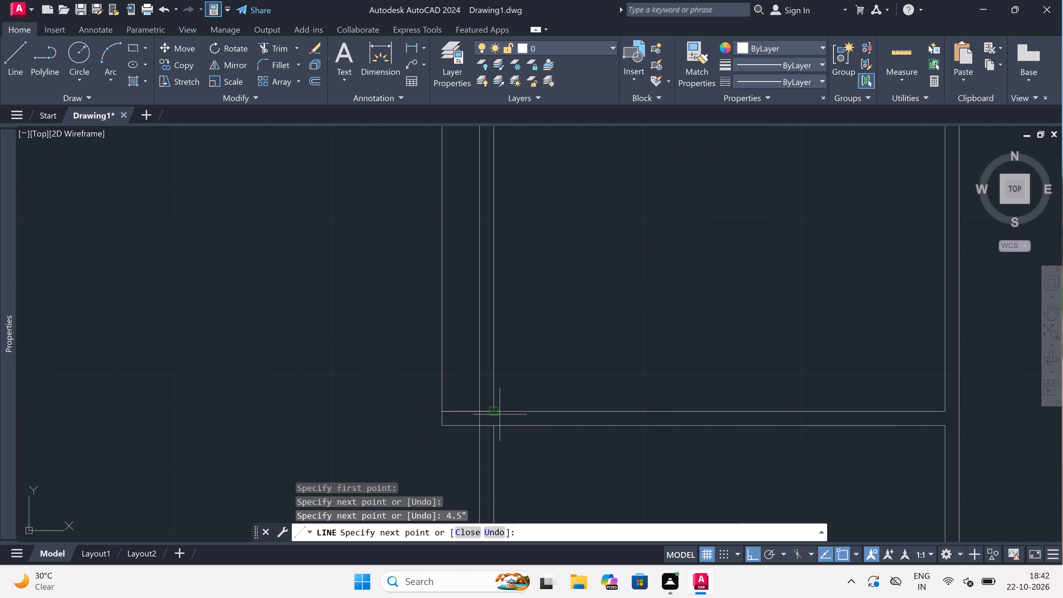
scroll(502, 413, down, 2)
scroll(491, 274, up, 2)
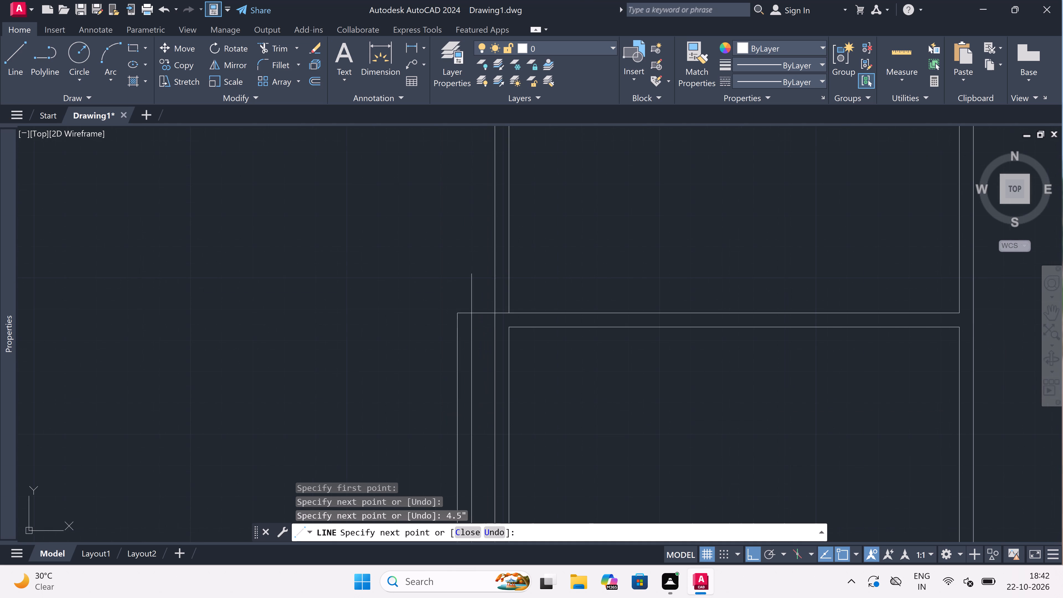
scroll(492, 306, up, 2)
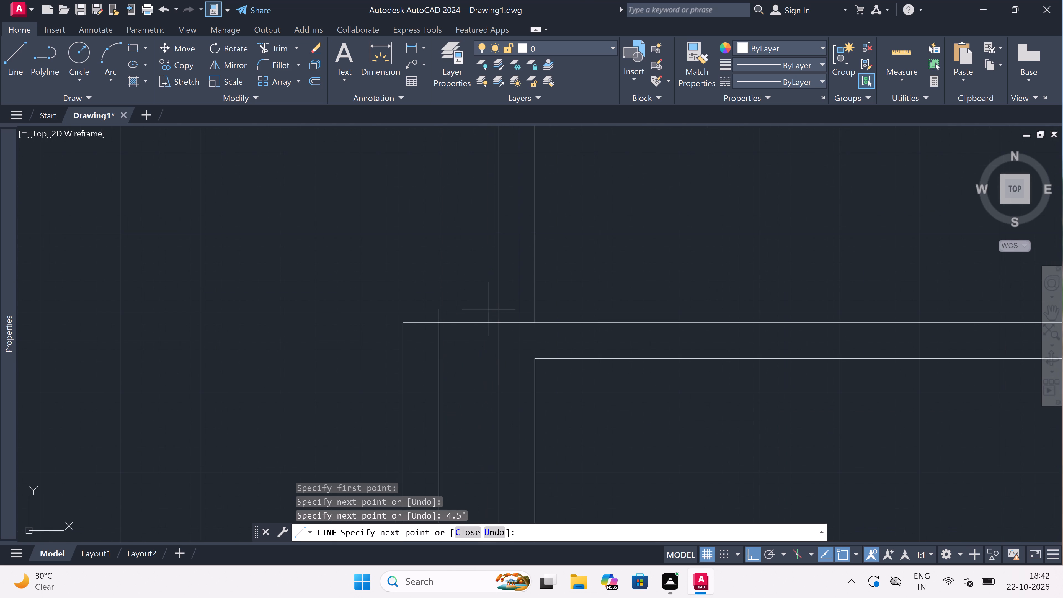
click(443, 321)
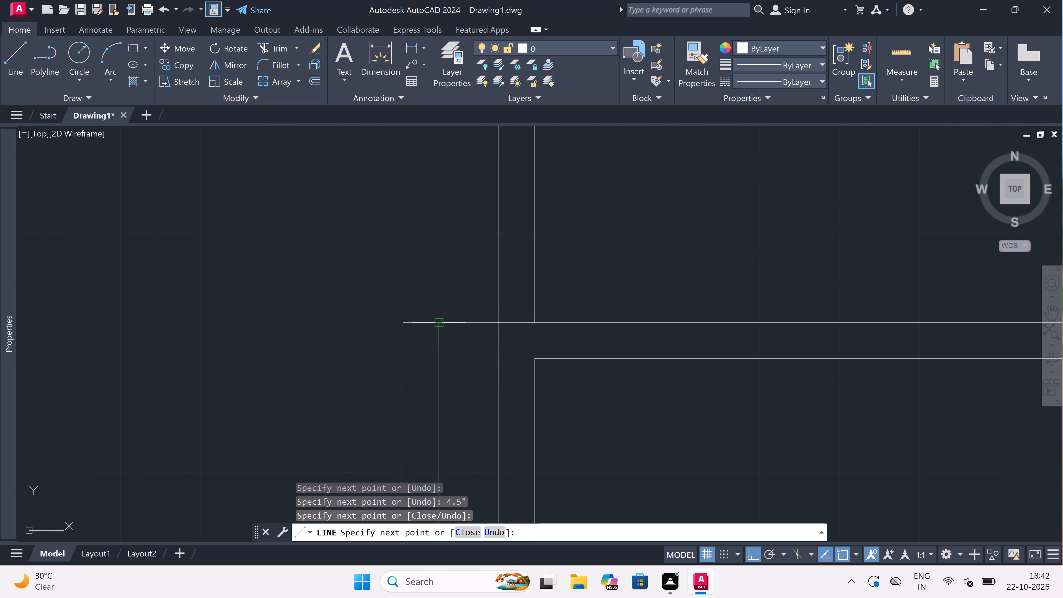
Continue the projection's inner line 4.5" south from its north edge, then east to the west wall's inner face.
text(4.5"b)
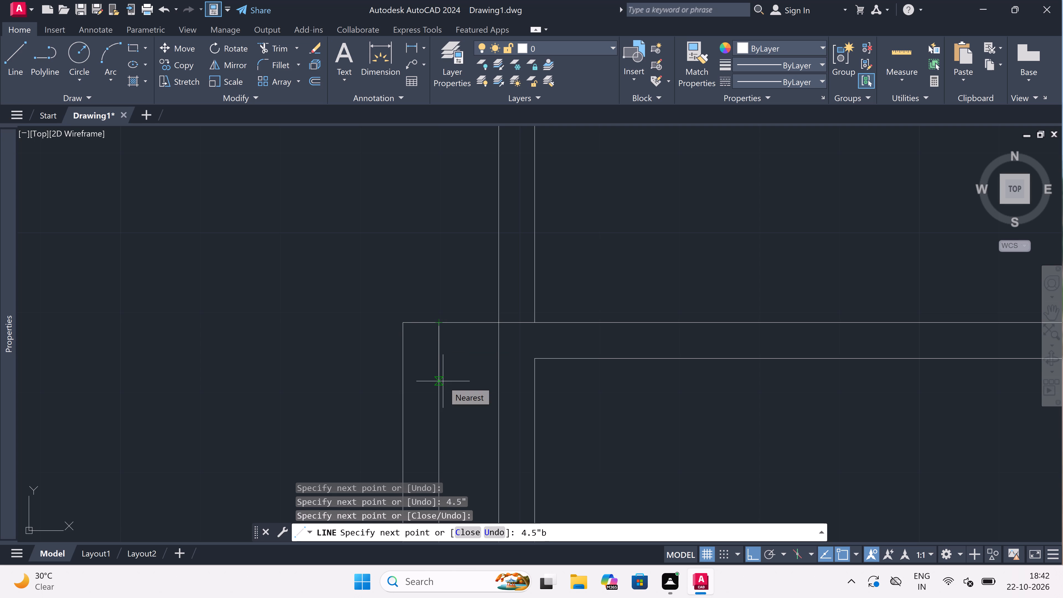
key(BackSpace)
key(space)
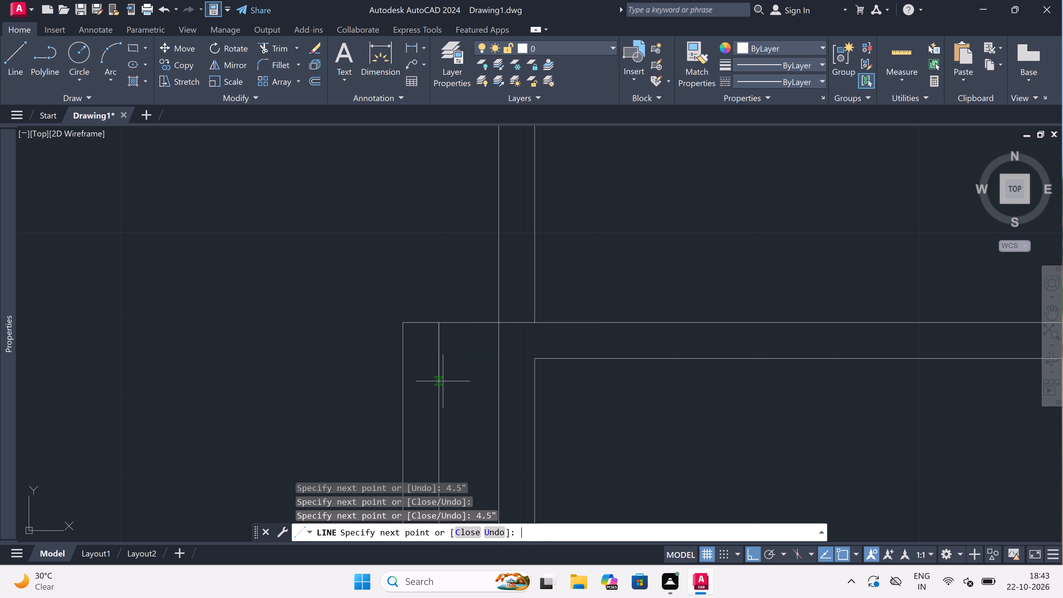
click(533, 356)
key(Escape)
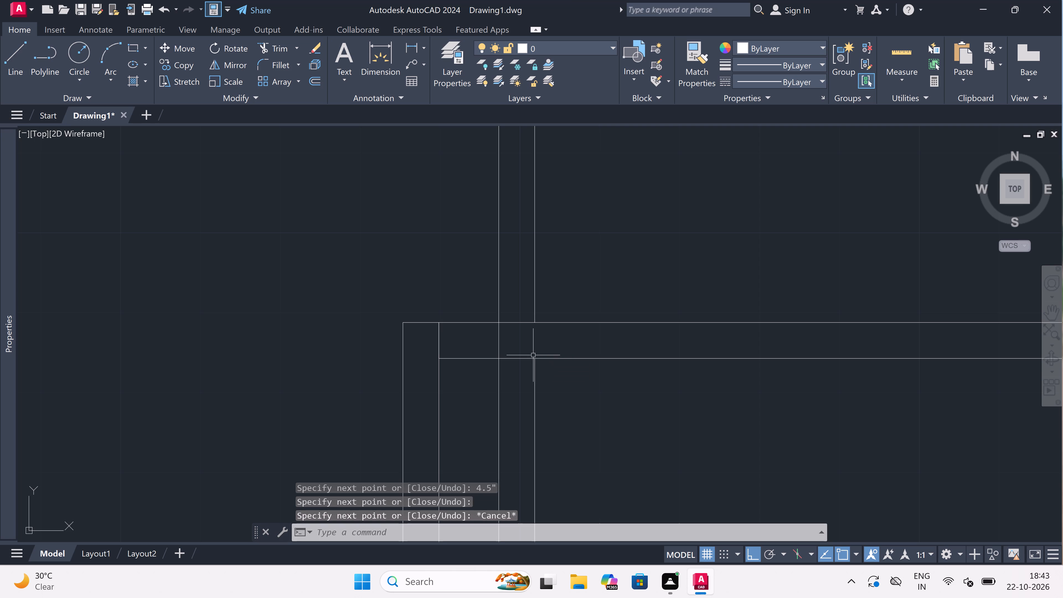
Trim the west wall's outer line and the short inner-line stubs within the projection's north and south walls to open the junctions.
text(tr)
key(space)
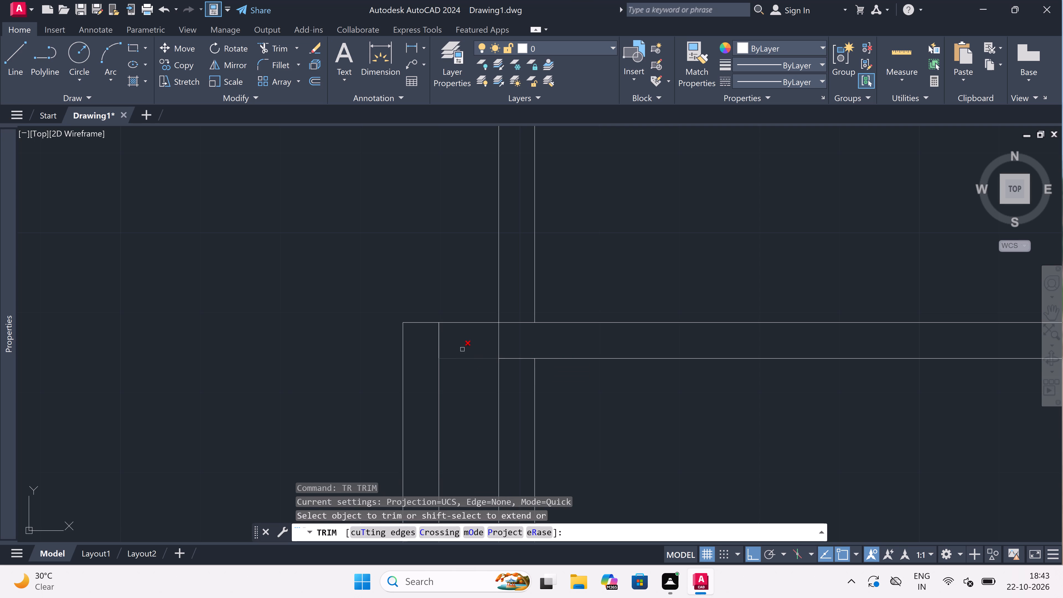
click(437, 343)
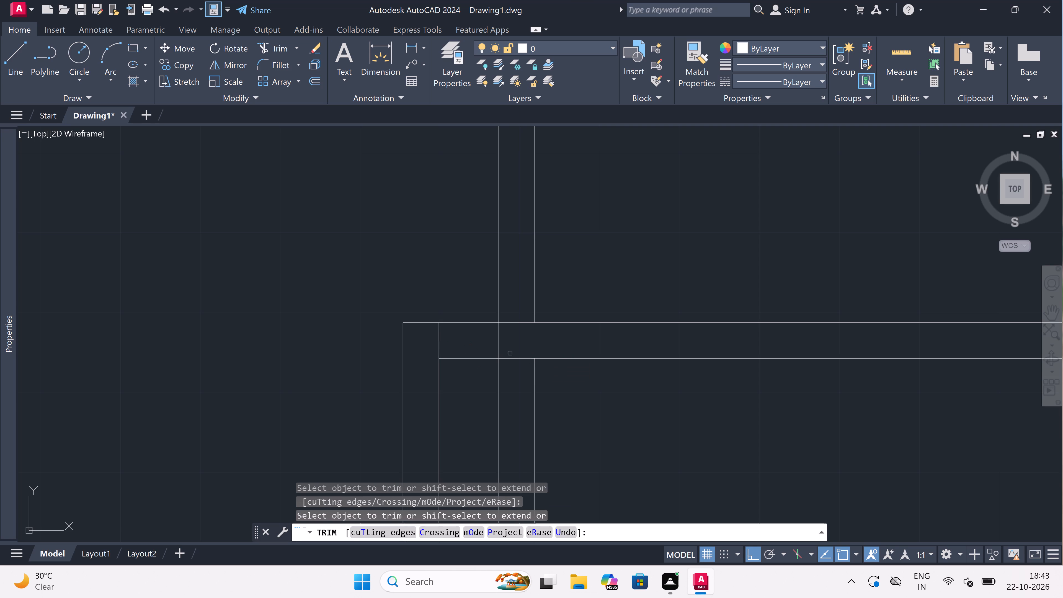
click(510, 349)
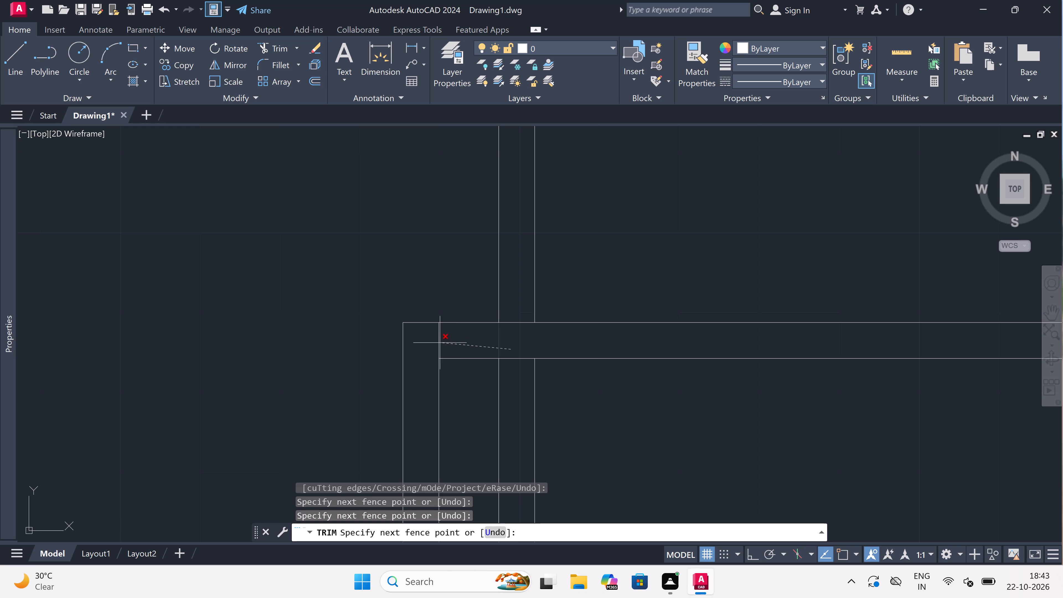
click(423, 346)
scroll(432, 345, down, 5)
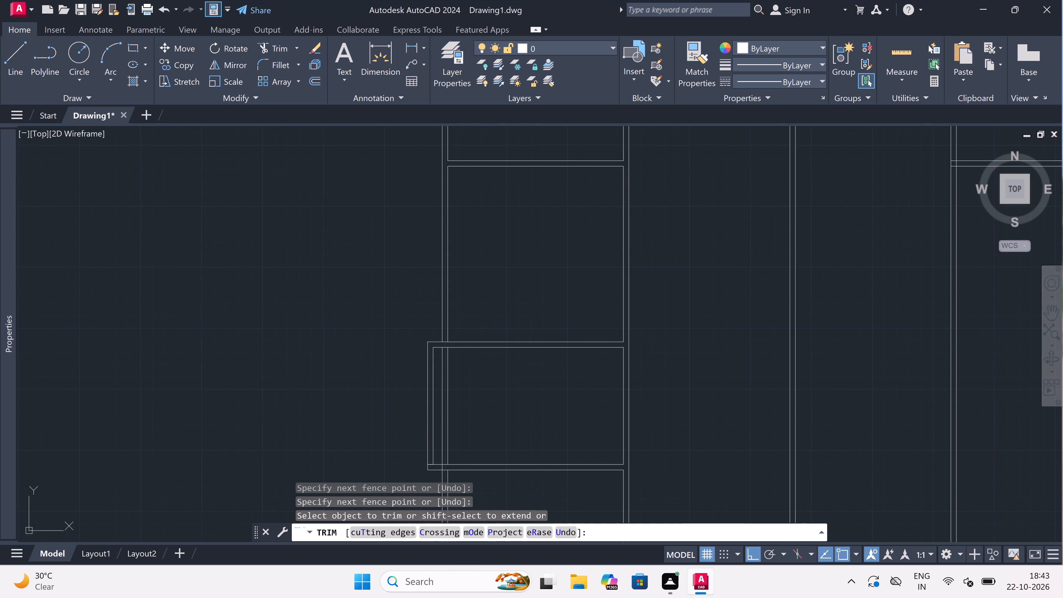
scroll(442, 474, up, 5)
click(437, 449)
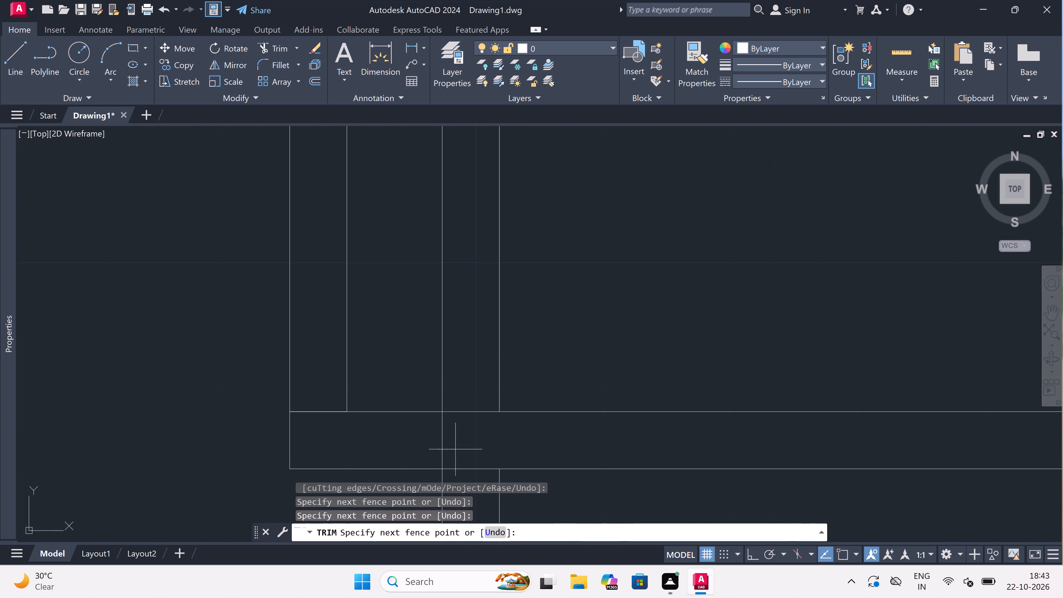
click(463, 448)
drag(327, 398, 326, 401)
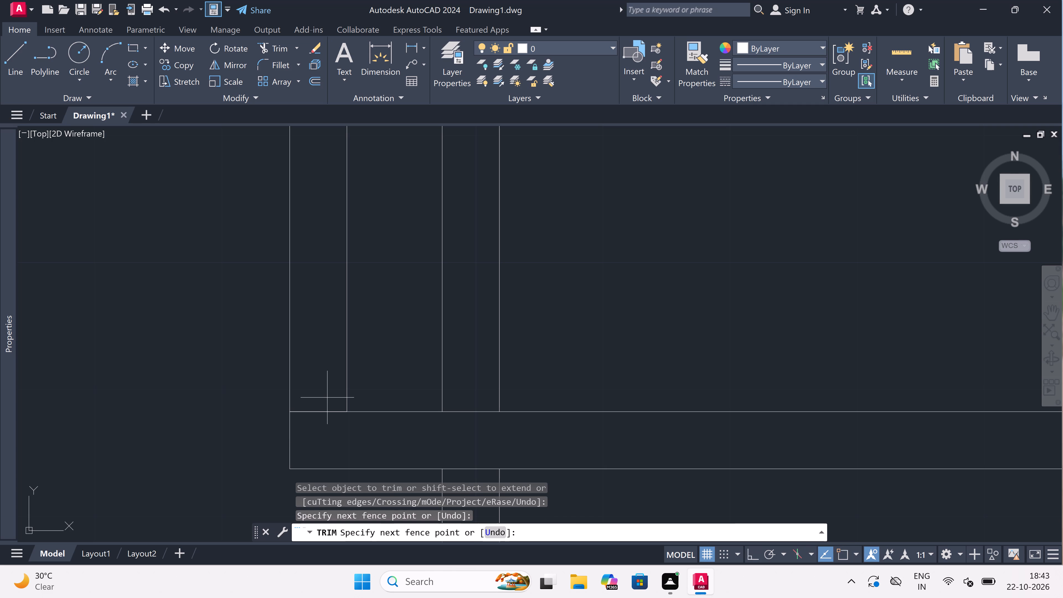
click(311, 447)
Trim away both west wall lines inside the projecting room, between its north and south walls.
scroll(312, 447, down, 3)
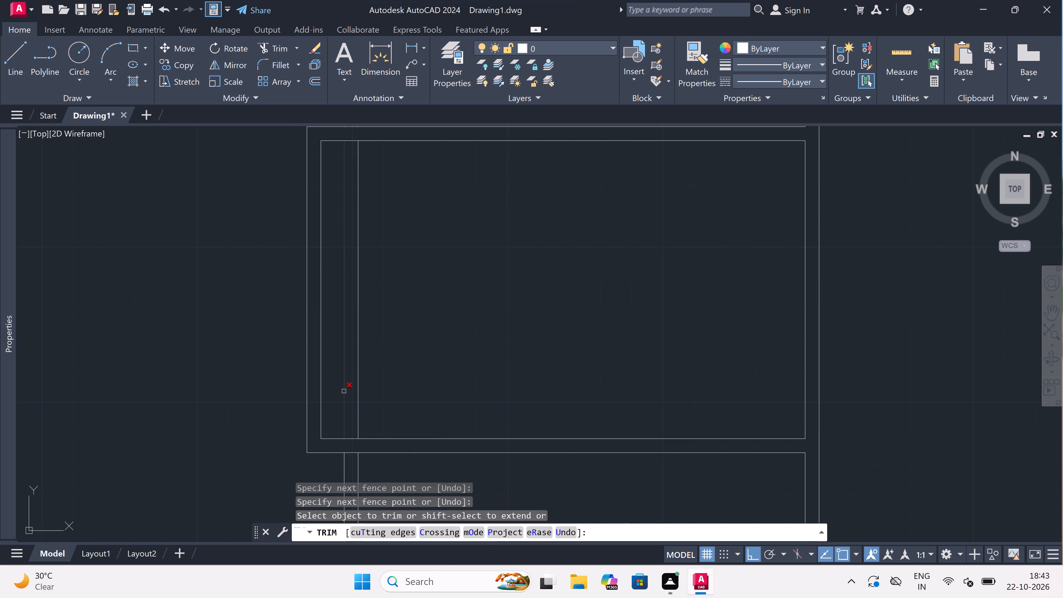
click(344, 390)
click(344, 390)
click(387, 395)
scroll(388, 395, down, 3)
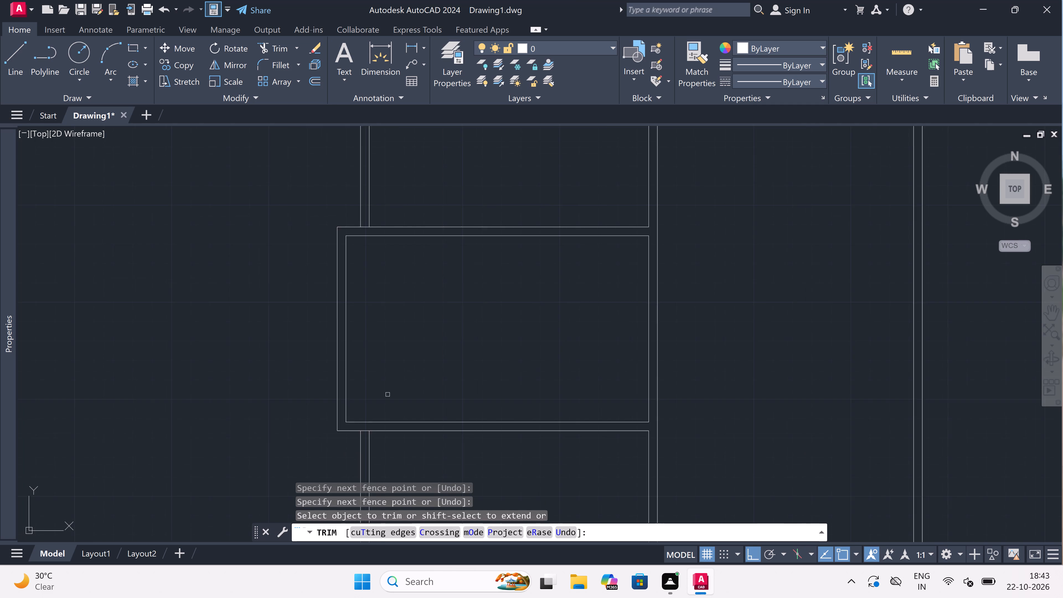
key(Escape)
Examine the overall floor plan, including the northern rooms and the eastern column.
scroll(397, 376, down, 3)
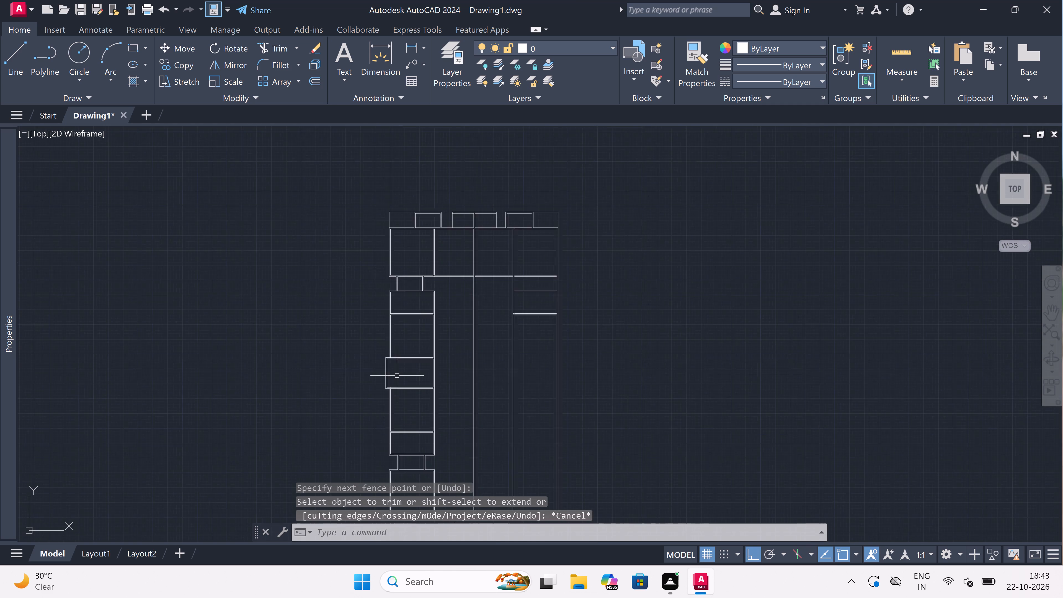
scroll(397, 376, up, 1)
scroll(397, 376, down, 2)
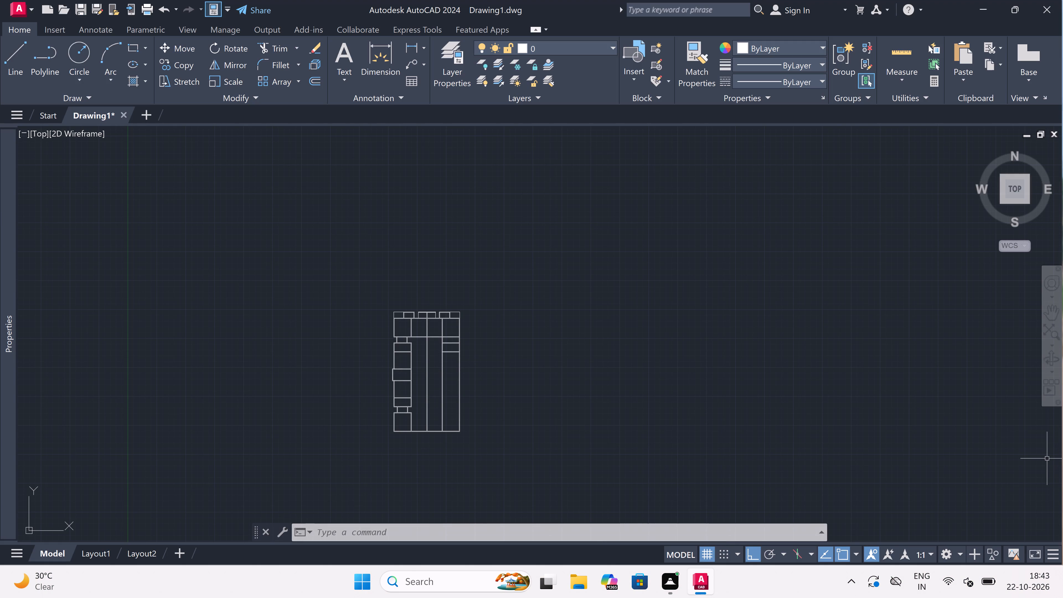
scroll(427, 367, up, 2)
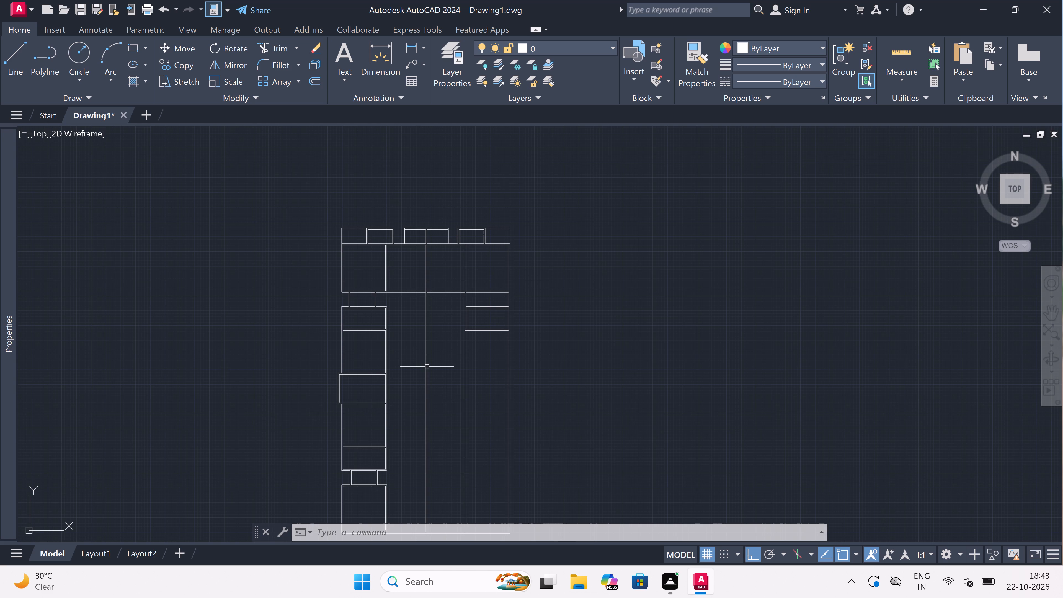
scroll(426, 366, down, 1)
scroll(463, 372, up, 1)
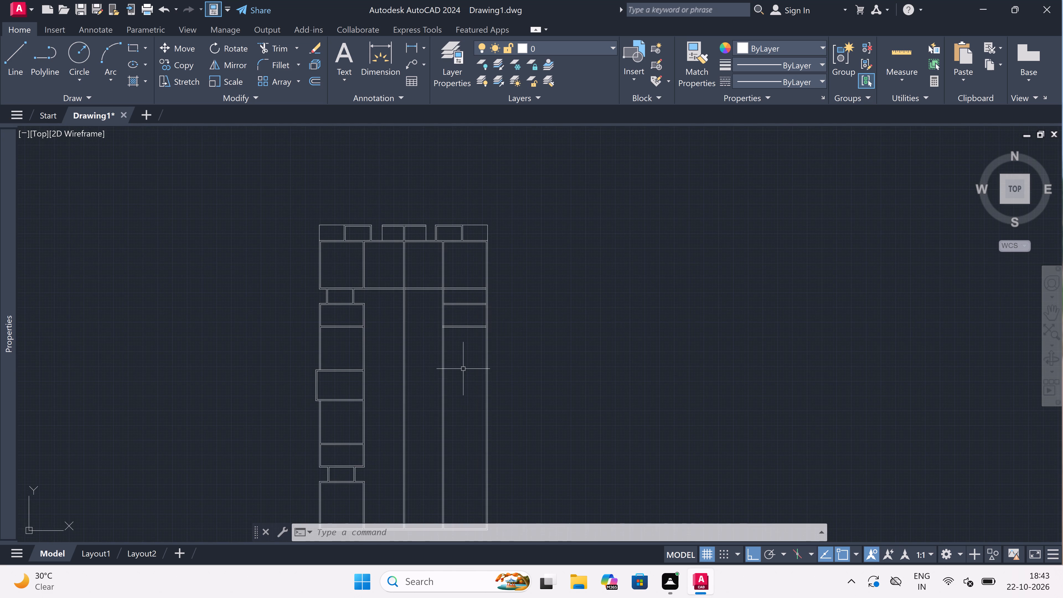
scroll(463, 306, up, 2)
scroll(463, 306, down, 2)
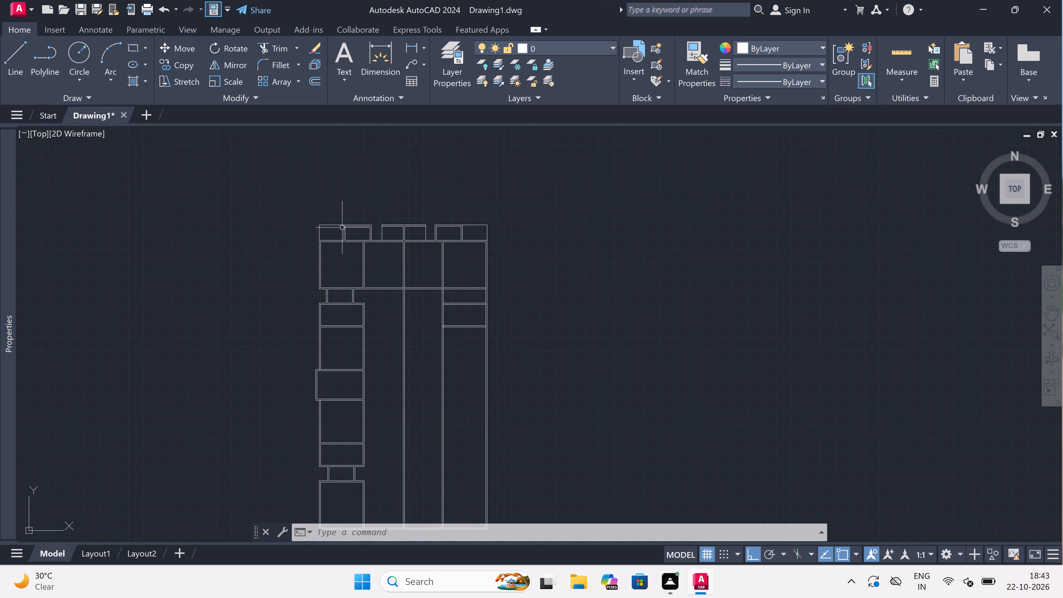
scroll(337, 225, up, 2)
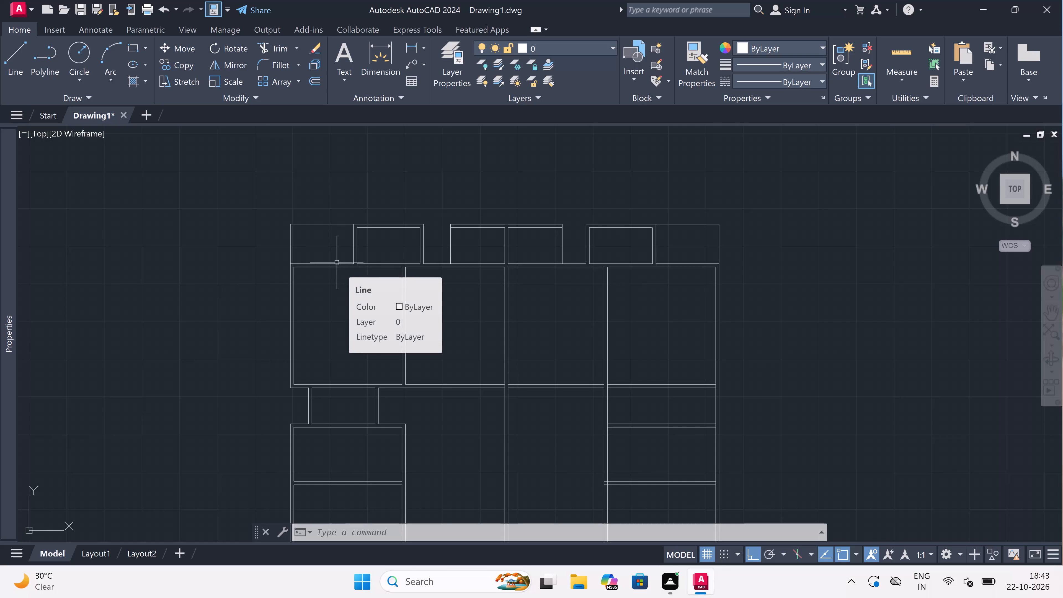
scroll(337, 262, up, 1)
scroll(337, 262, down, 1)
scroll(337, 262, up, 1)
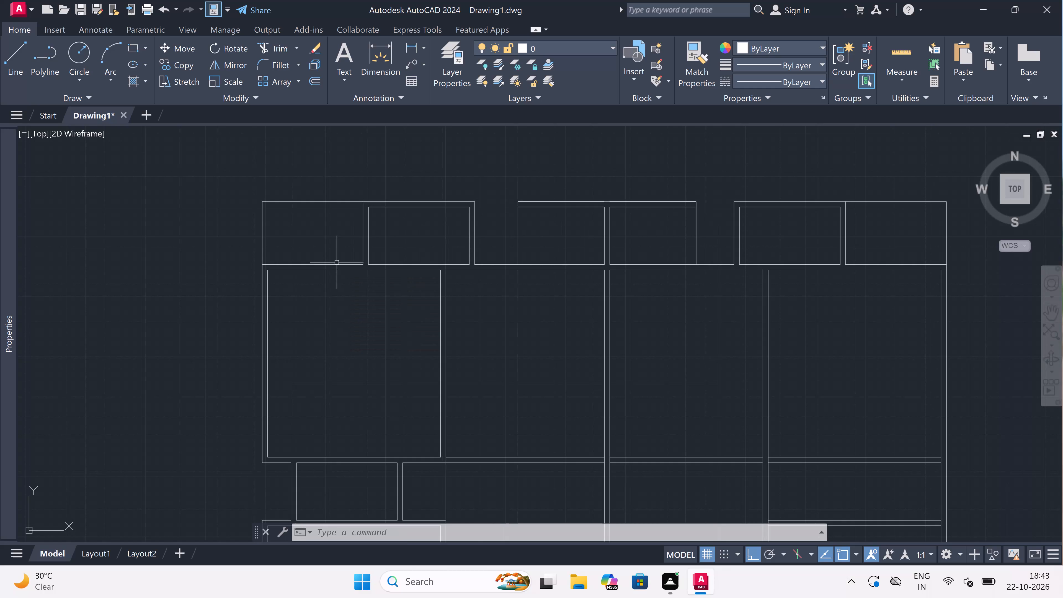
scroll(338, 264, down, 3)
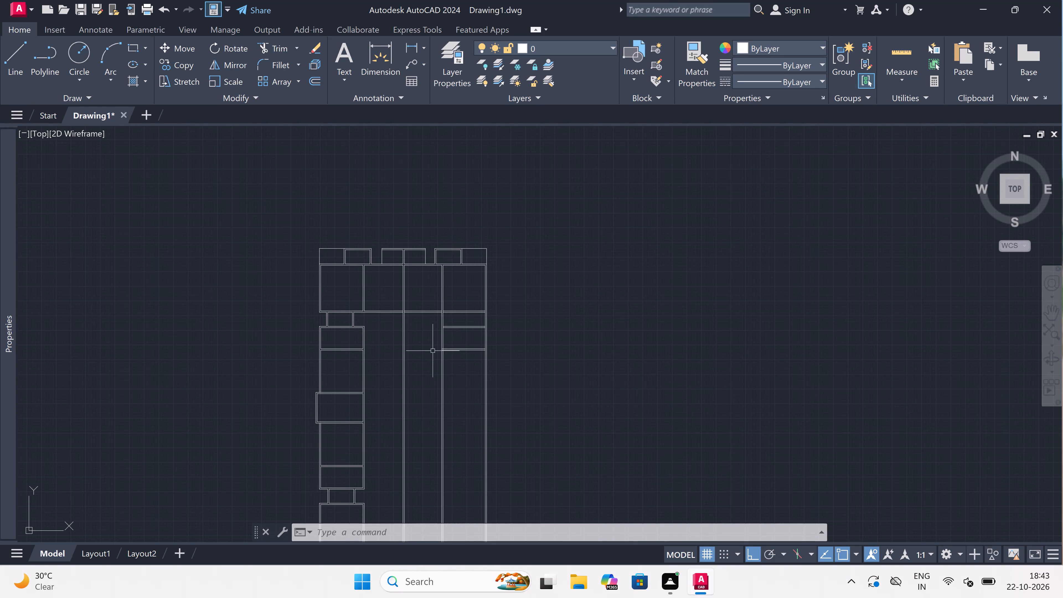
Offset the south line of the eastern column's southernmost cross wall 4' to the south.
scroll(468, 357, up, 3)
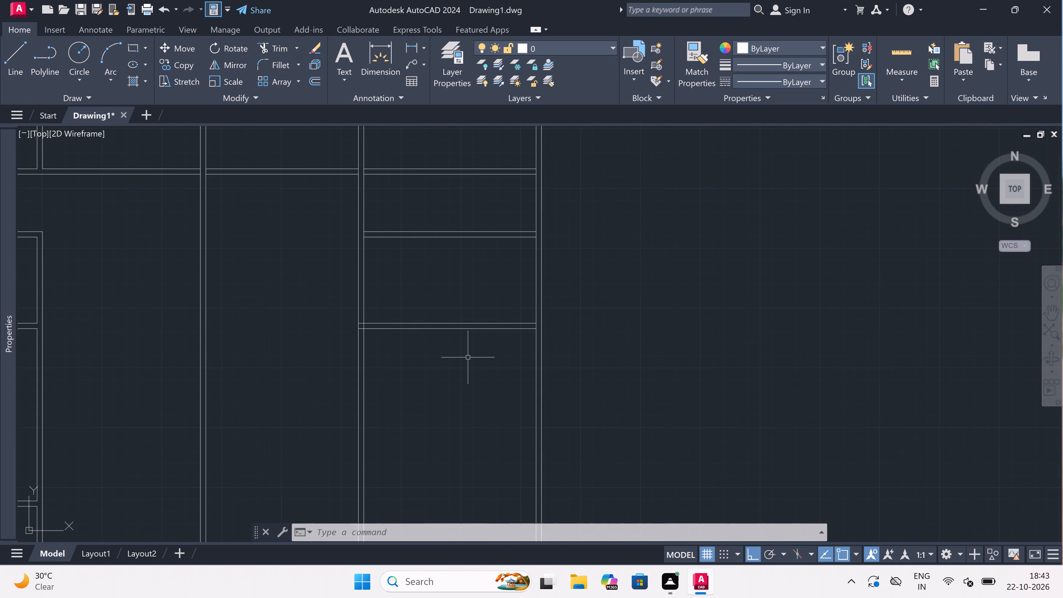
text(o)
key(space)
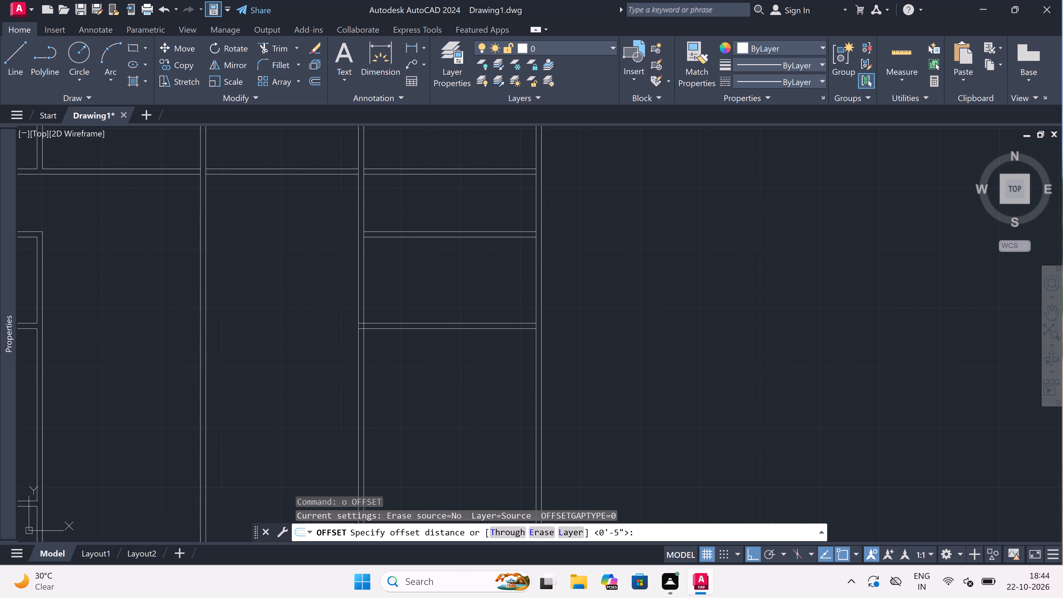
drag(465, 331, 465, 337)
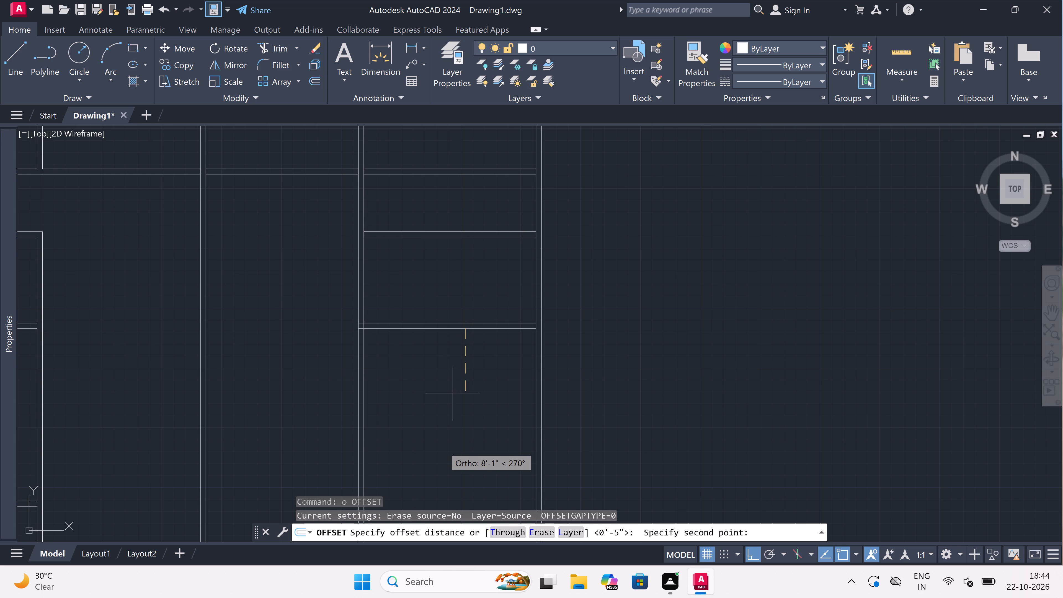
text(4')
key(space)
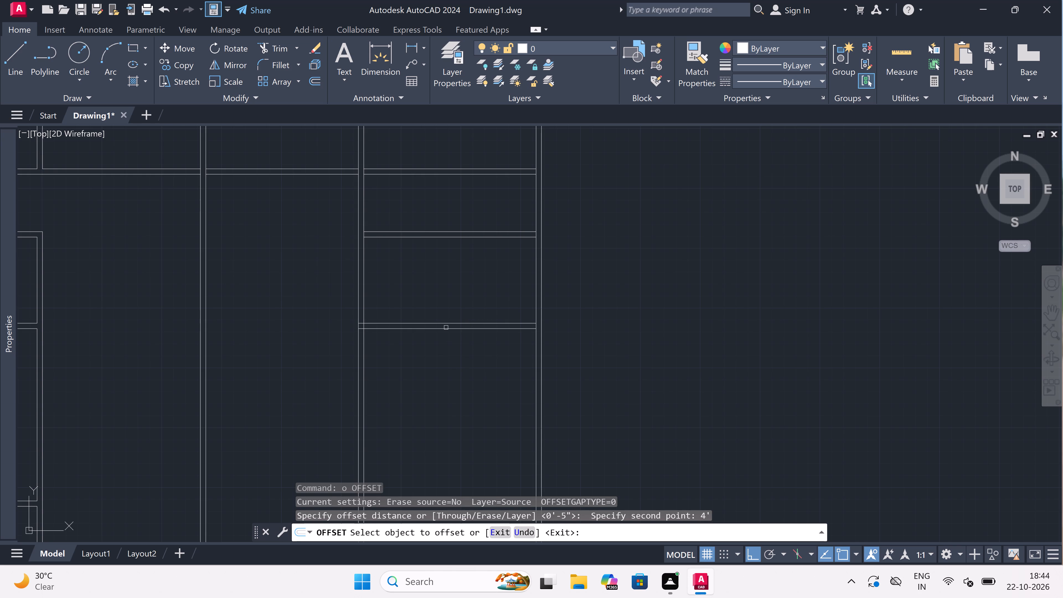
drag(445, 328, 438, 365)
click(425, 433)
key(Escape)
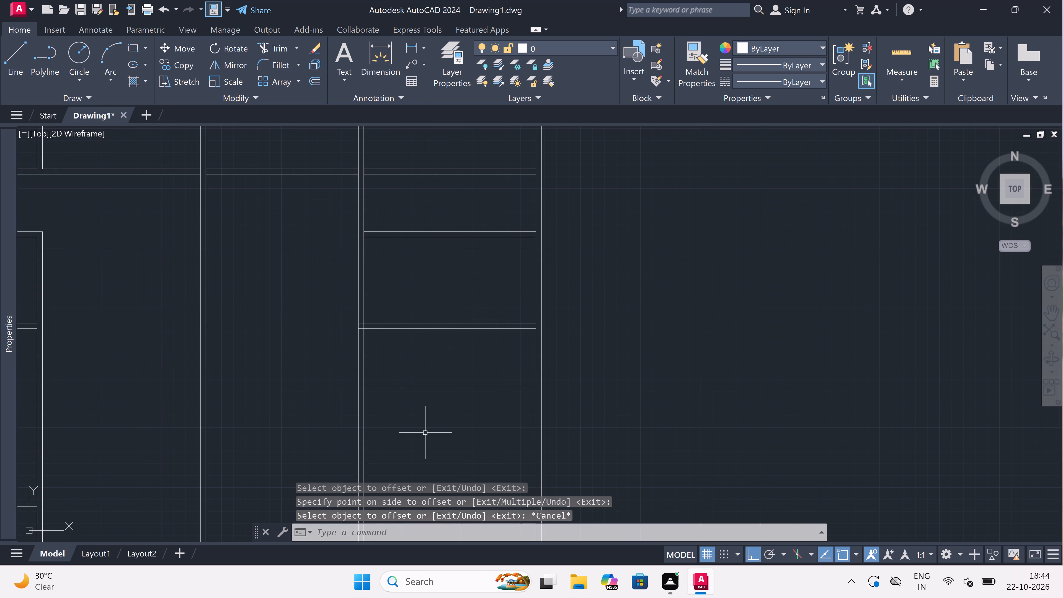
Offset the new cross line in the eastern column 4.5" south to form the wall thickness.
key(space)
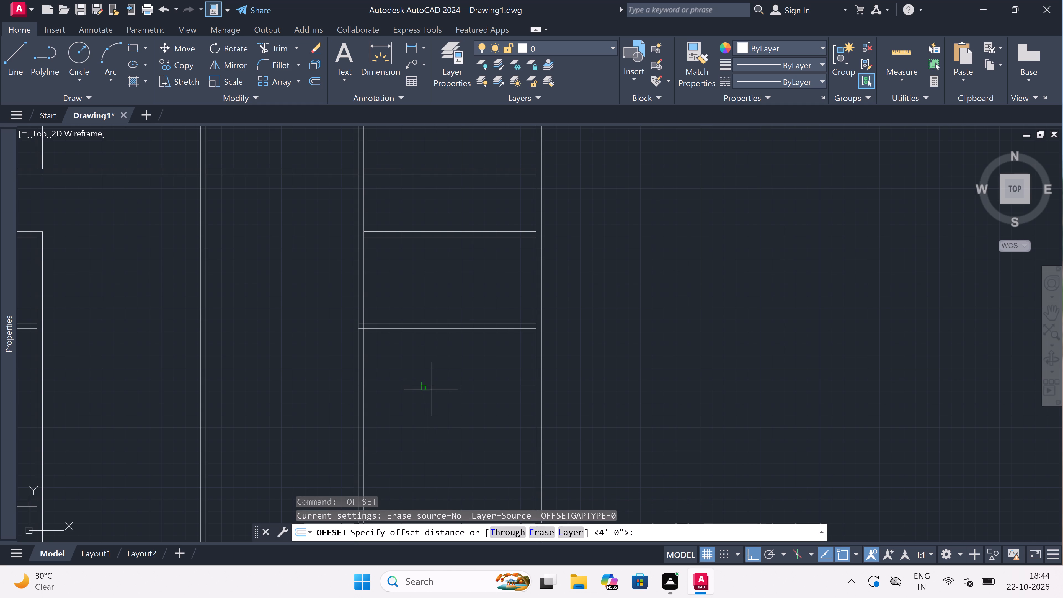
drag(427, 384, 426, 390)
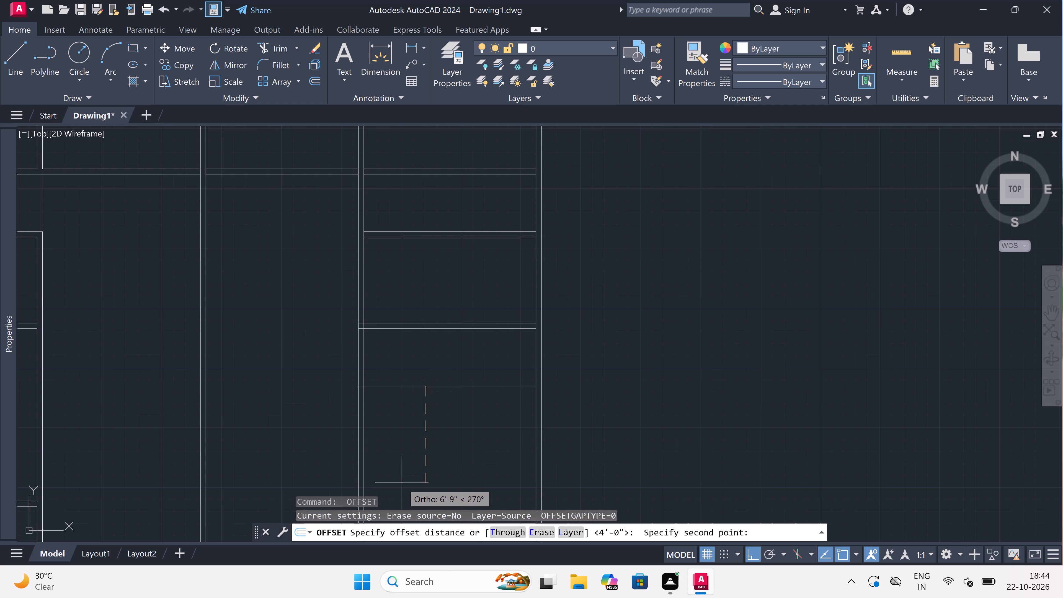
key(4)
text(.5)
text(")
key(space)
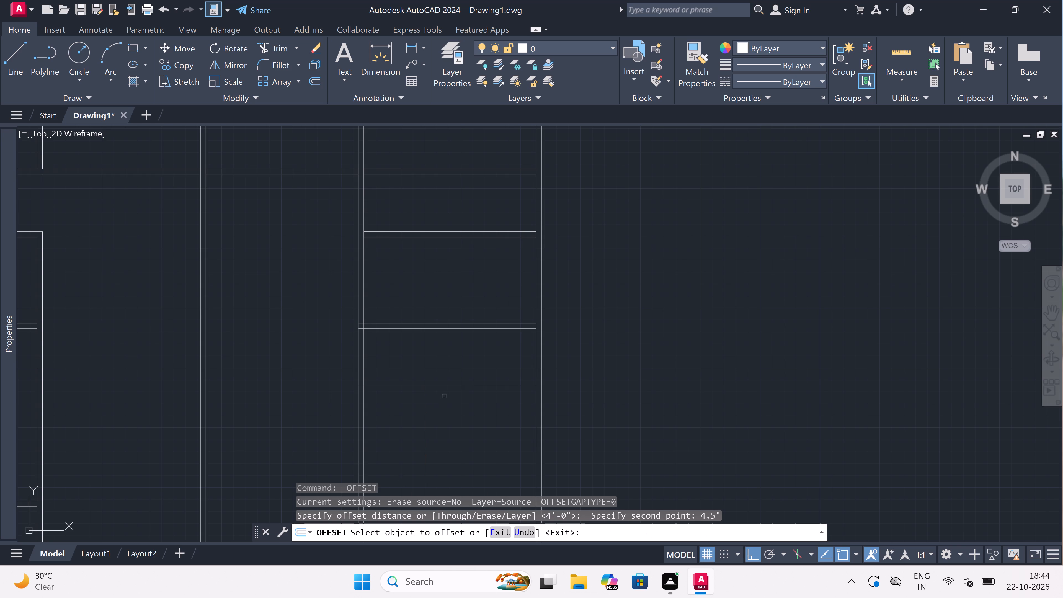
drag(444, 387, 443, 406)
click(443, 419)
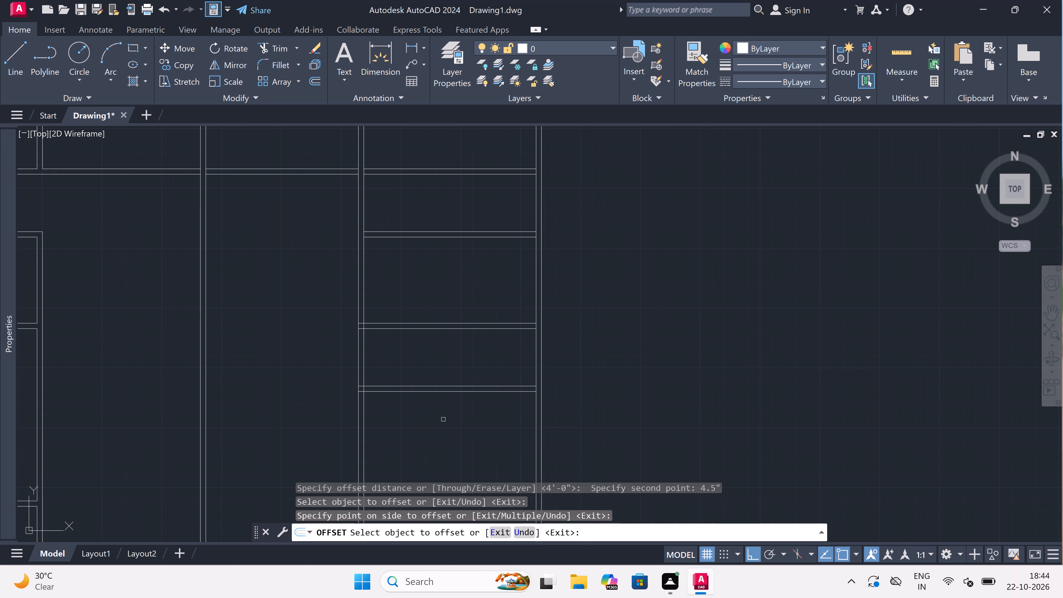
key(Escape)
Offset the south line of the eastern column's southernmost cross wall 12' to the south.
key(space)
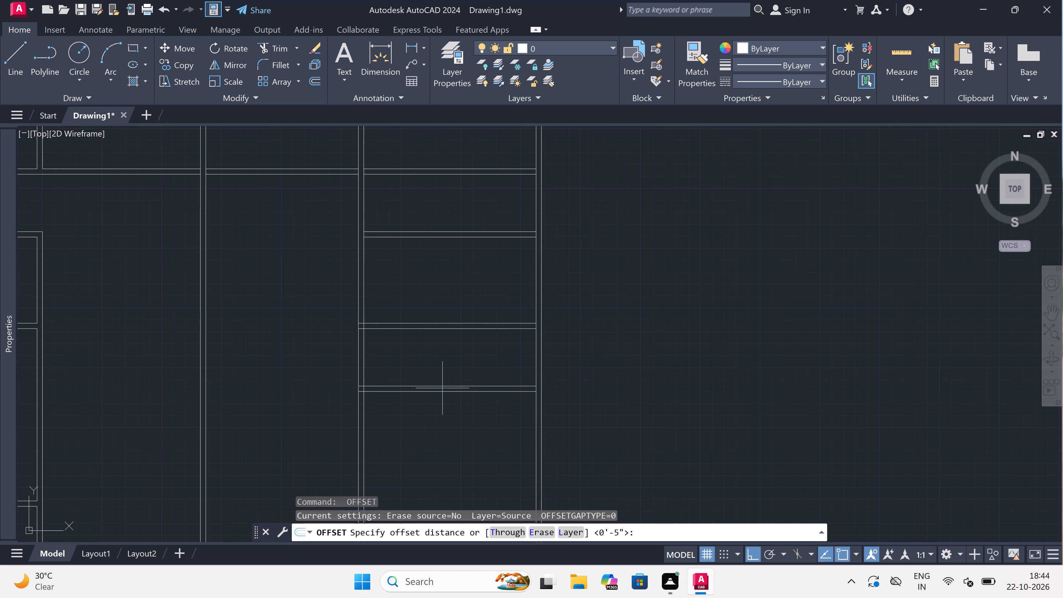
scroll(448, 360, down, 3)
scroll(448, 360, up, 2)
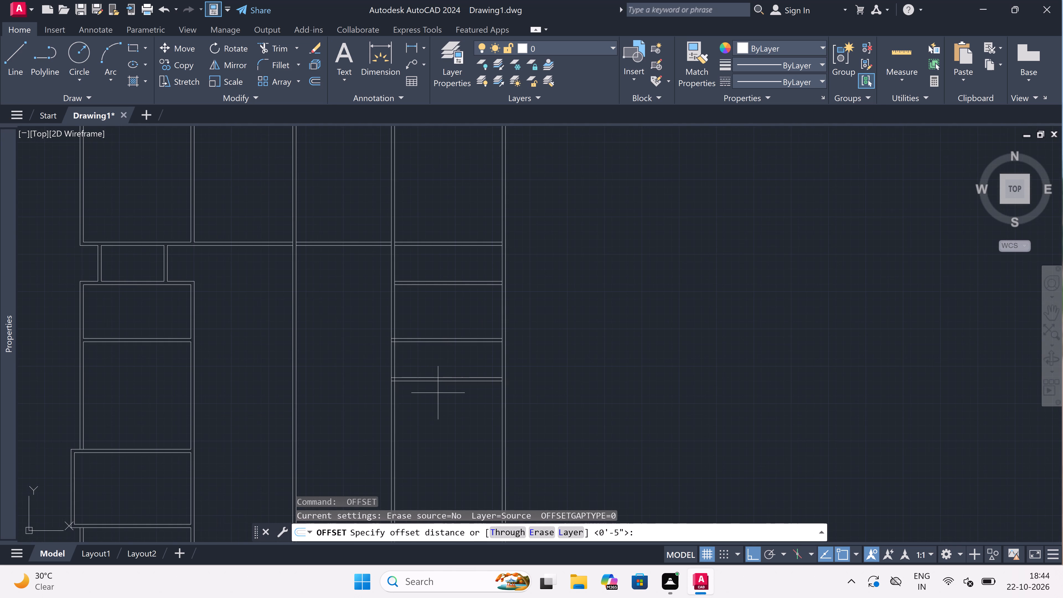
drag(442, 383, 444, 431)
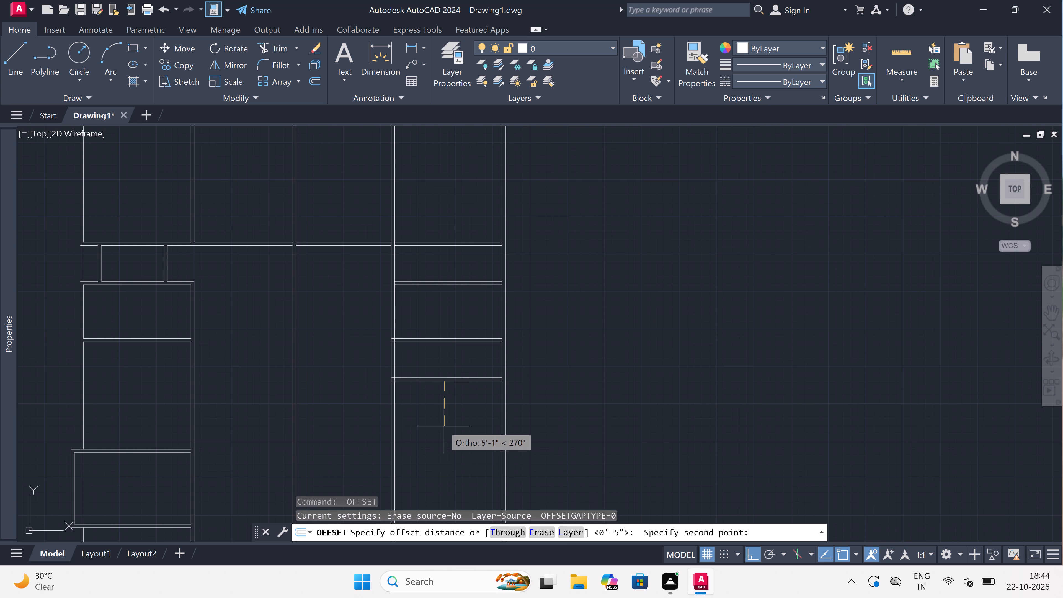
scroll(443, 426, up, 2)
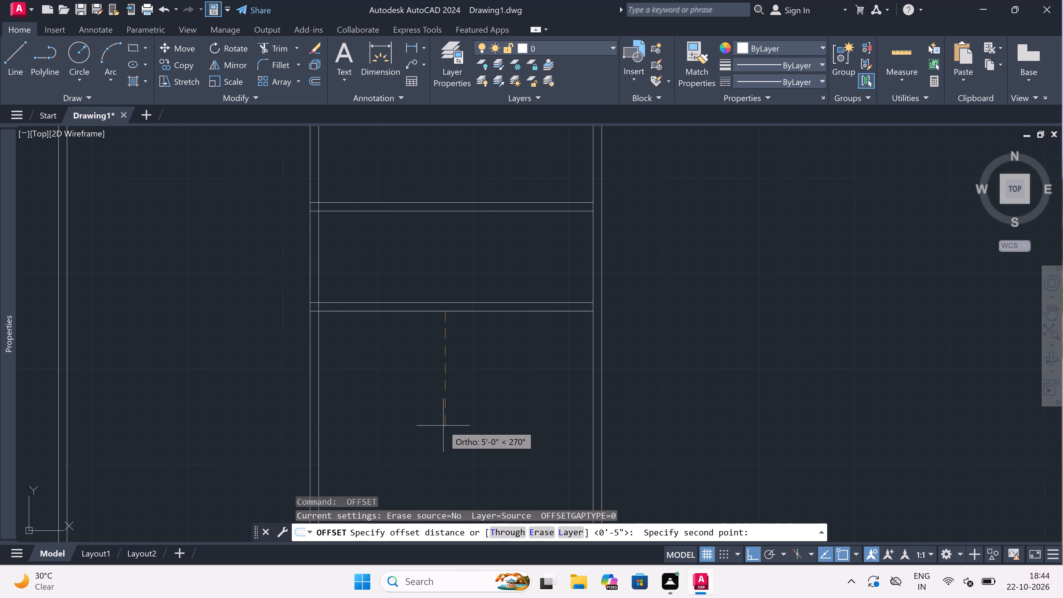
text(12')
key(space)
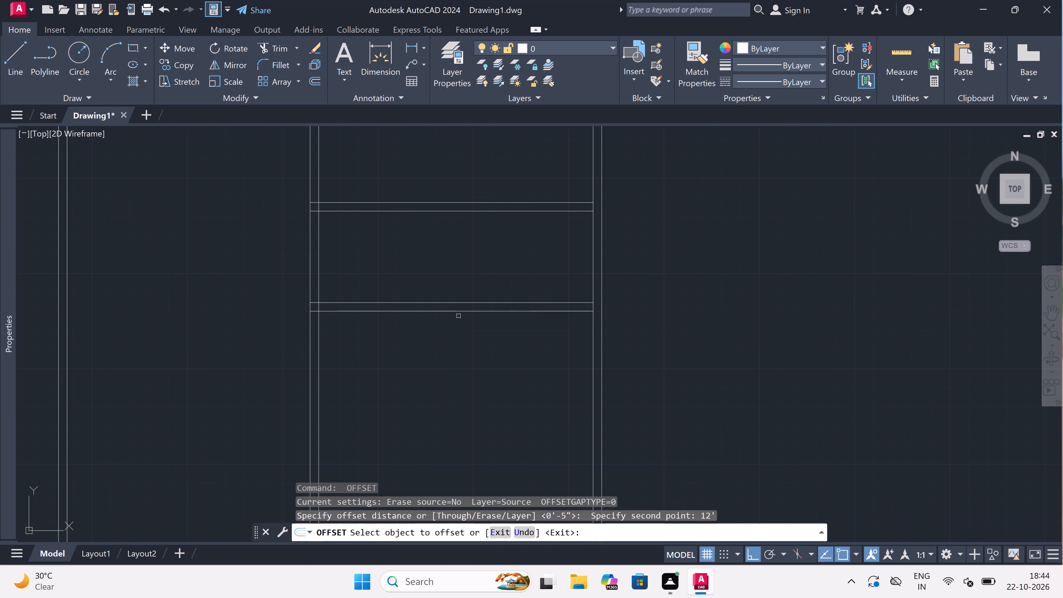
drag(458, 312, 457, 325)
click(455, 350)
scroll(455, 351, down, 3)
scroll(451, 405, up, 1)
key(Escape)
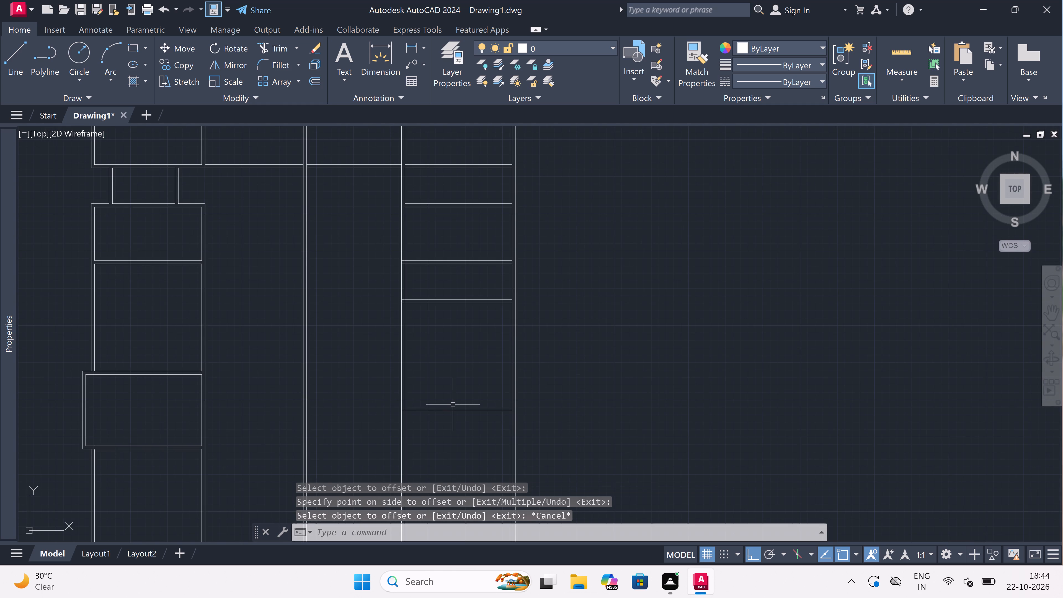
Offset the new single cross line in the eastern column 4.5" south to form the wall thickness.
key(space)
click(453, 404)
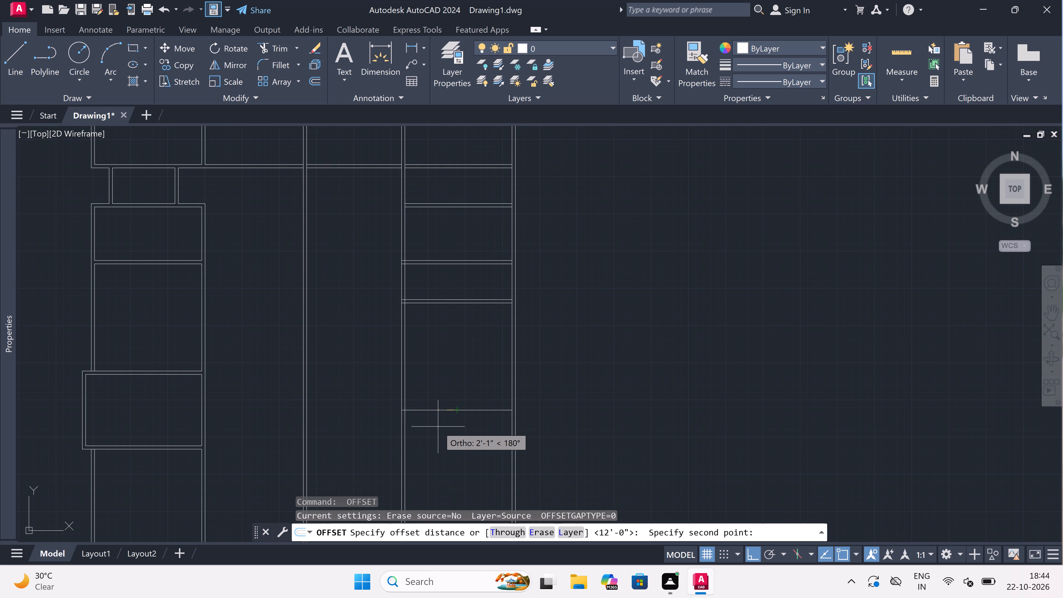
scroll(438, 427, down, 2)
scroll(436, 428, up, 2)
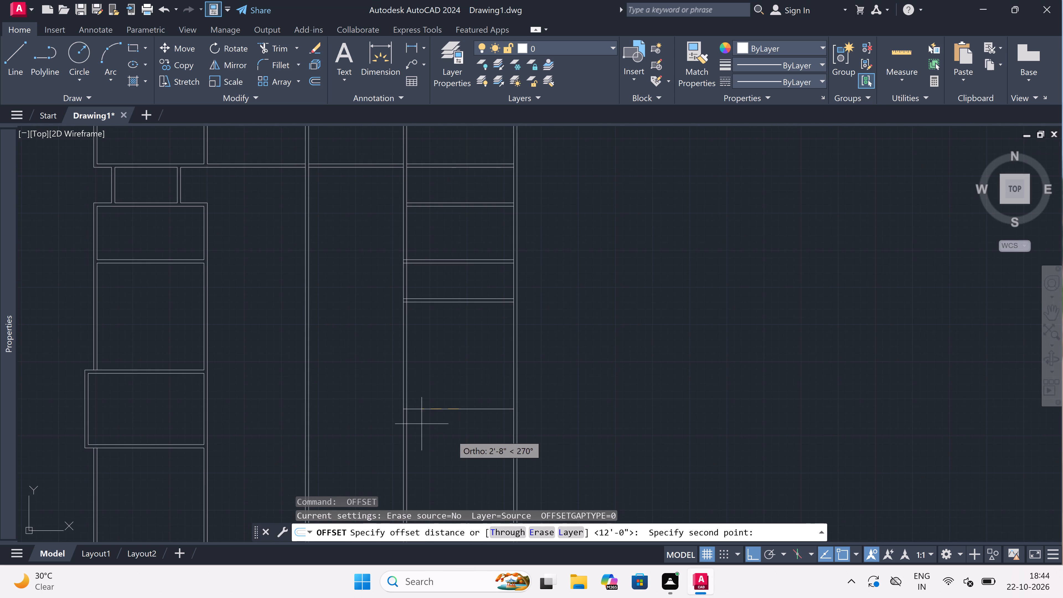
scroll(457, 436, up, 1)
key(4)
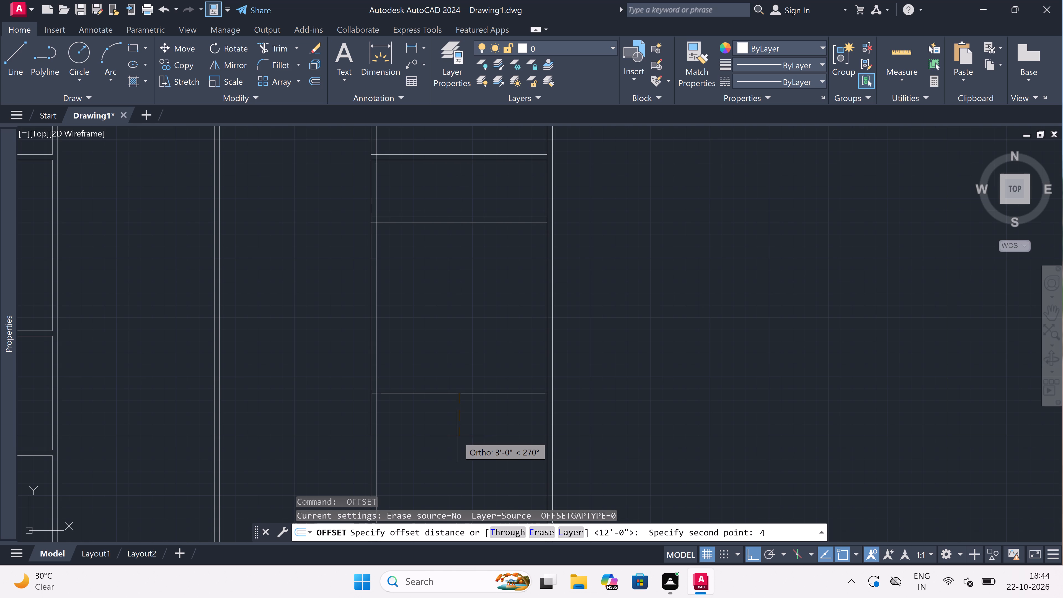
text(.5)
text(")
key(space)
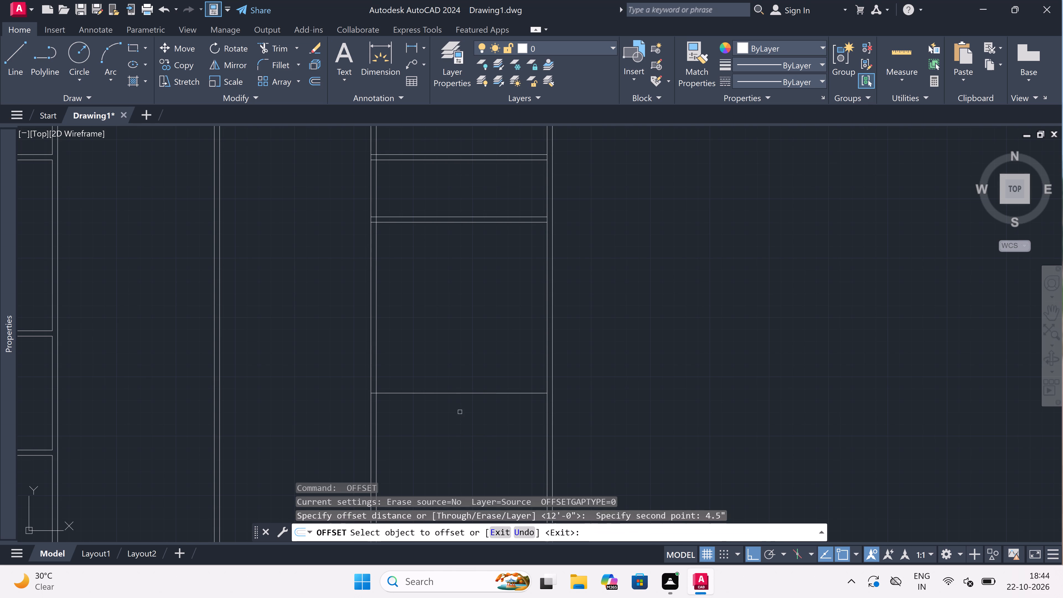
click(456, 394)
click(452, 405)
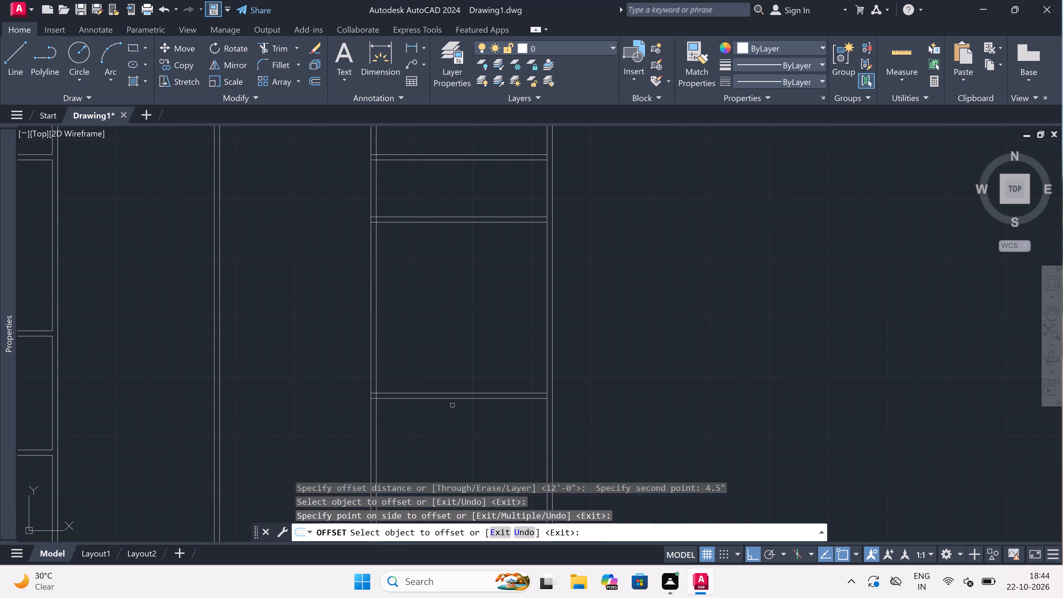
key(Escape)
Offset the south line of the newest cross wall in the eastern column another 12' to the south.
key(space)
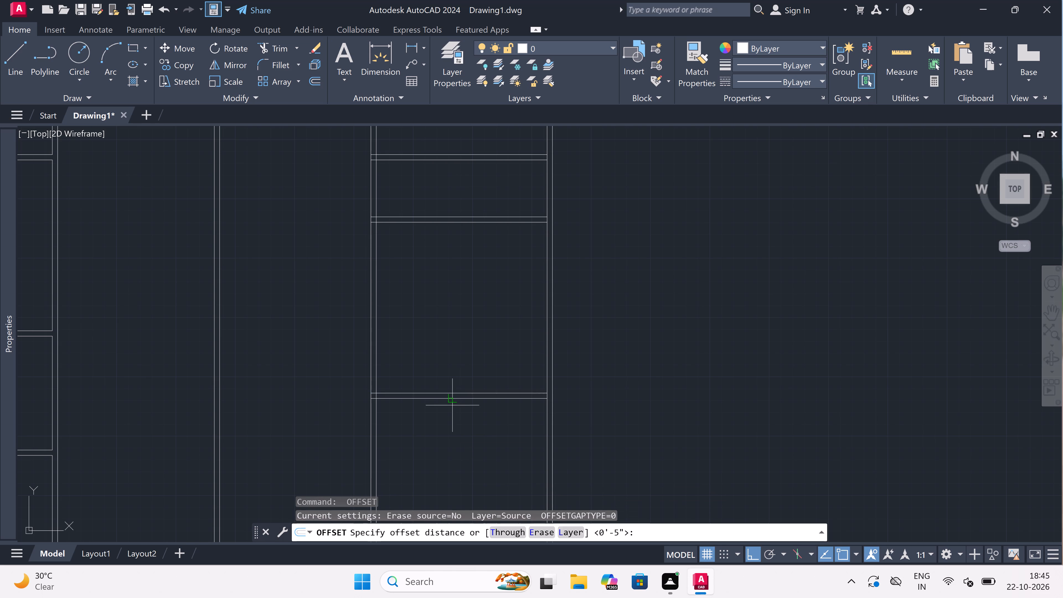
click(450, 401)
scroll(450, 401, down, 2)
scroll(449, 461, up, 3)
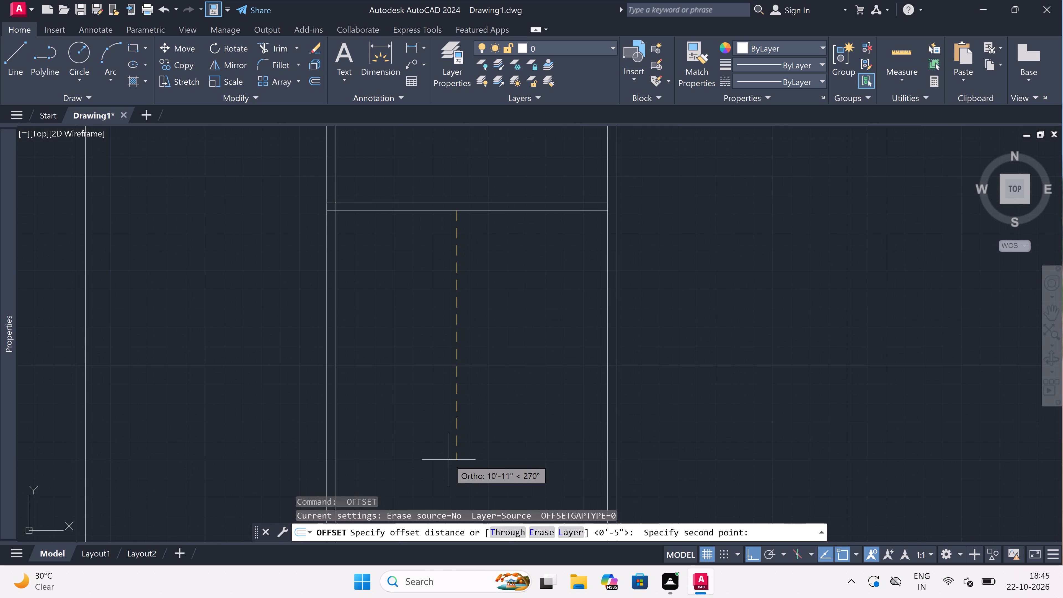
text(12)
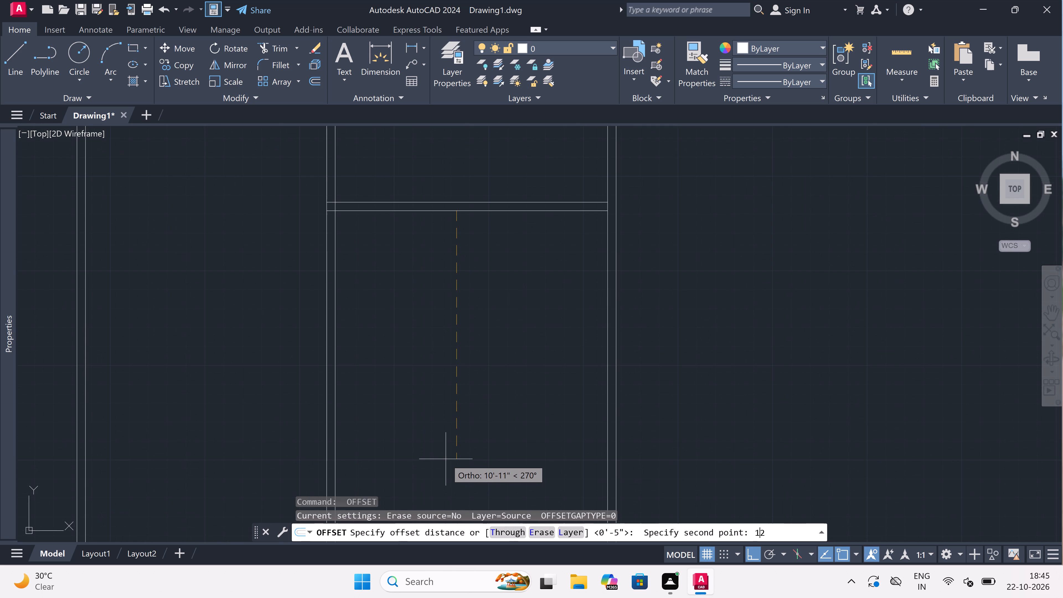
text(')
key(space)
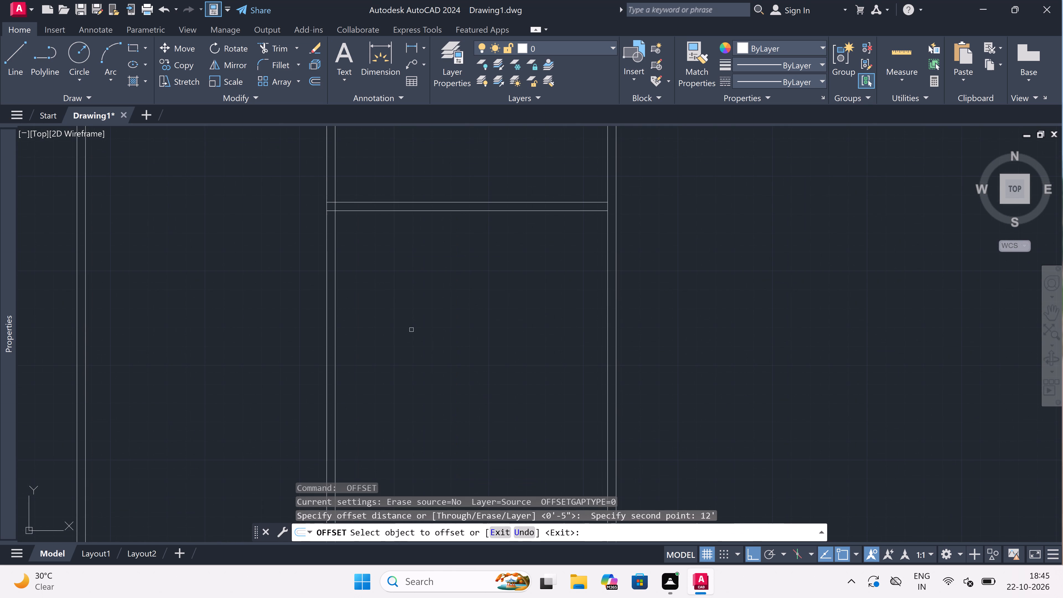
click(450, 212)
click(430, 272)
key(Escape)
Offset the second 12' cross line in the eastern column 4.5" south to form its wall thickness.
key(space)
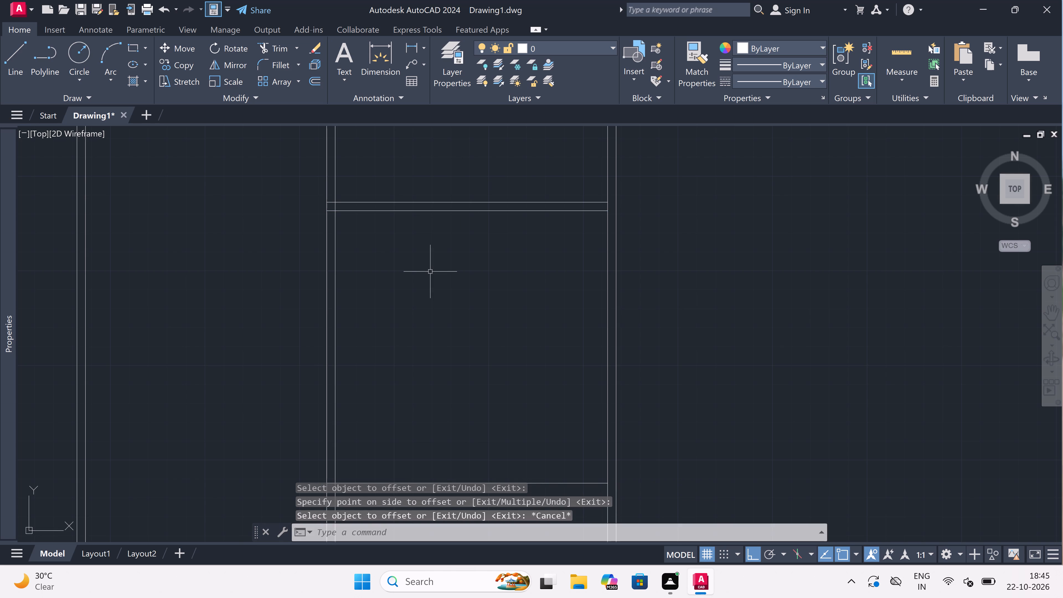
scroll(429, 272, down, 5)
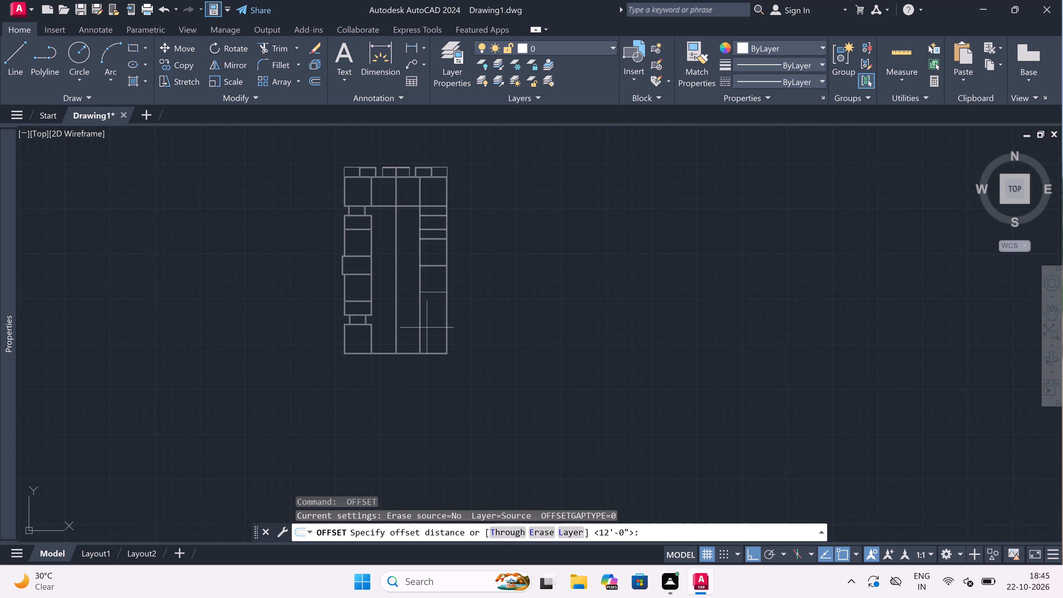
scroll(420, 297, up, 3)
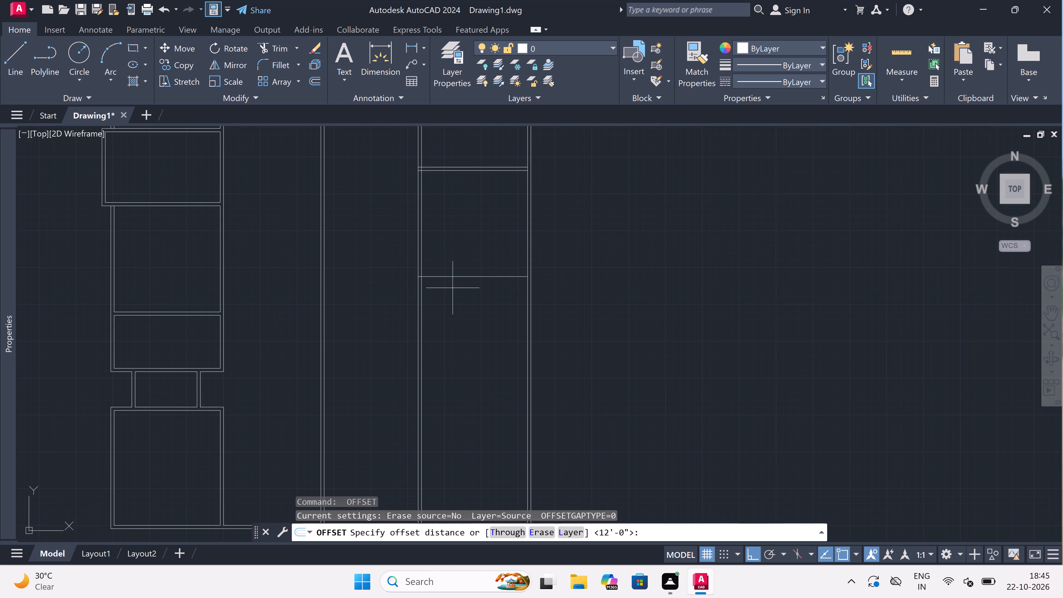
click(474, 273)
scroll(474, 292, up, 3)
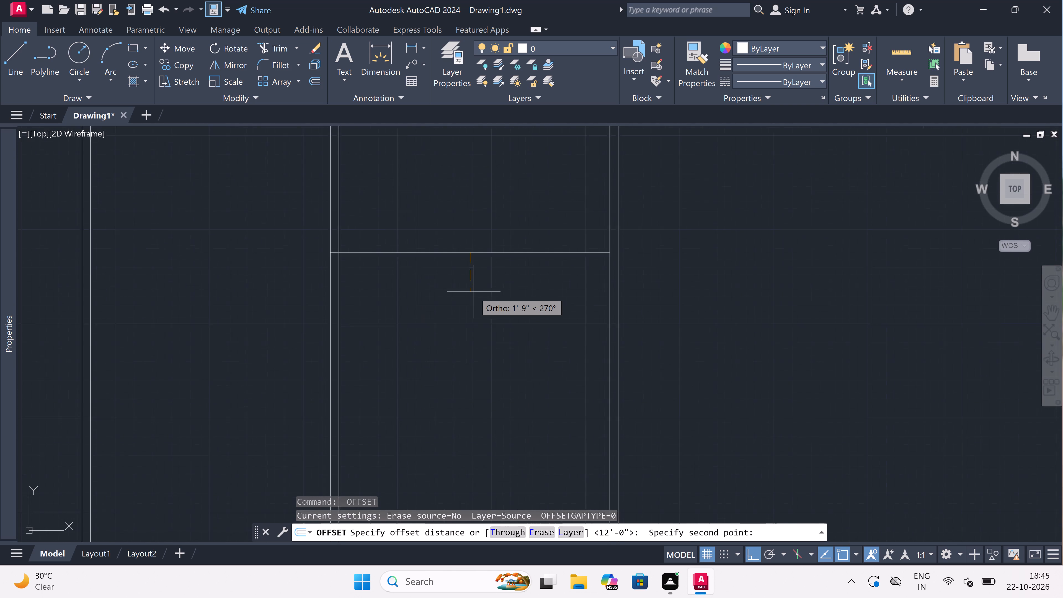
key(4)
text(.5)
text(")
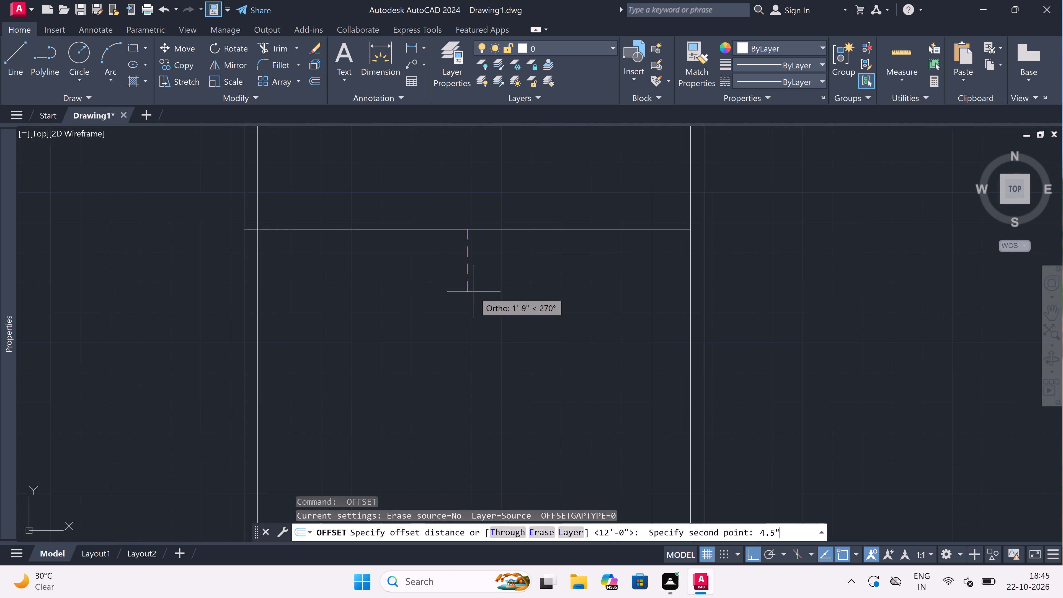
key(space)
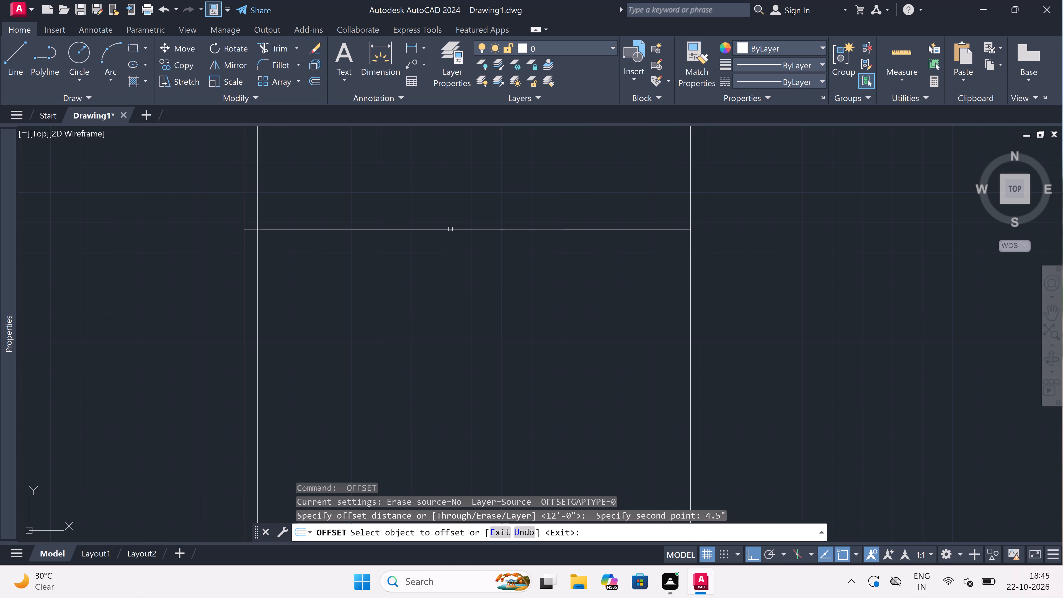
drag(450, 229, 450, 233)
click(451, 295)
key(Escape)
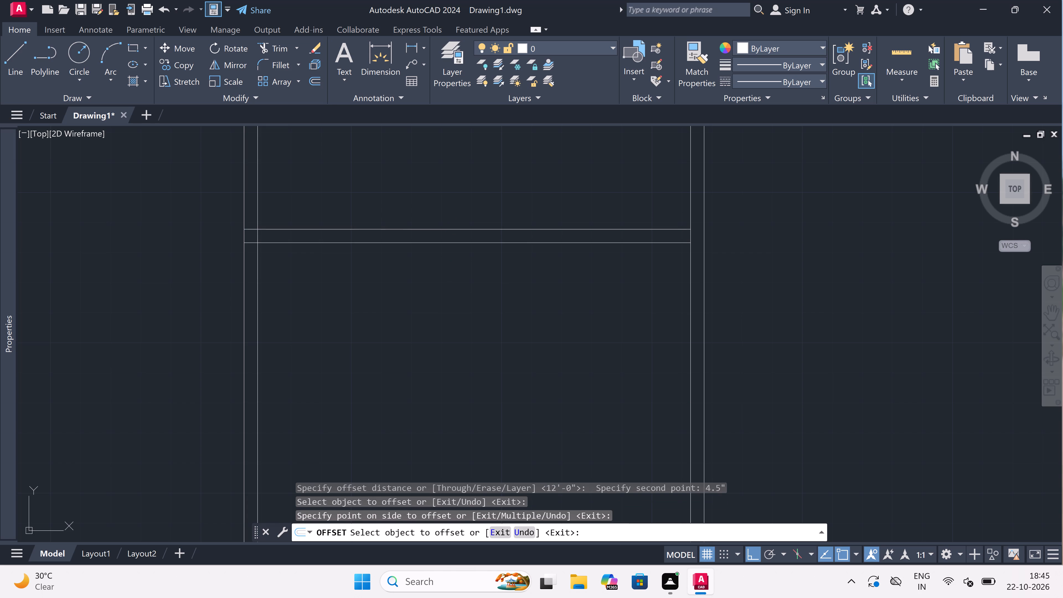
Offset the south line of the eastern column's southernmost cross wall 4' to the south.
key(space)
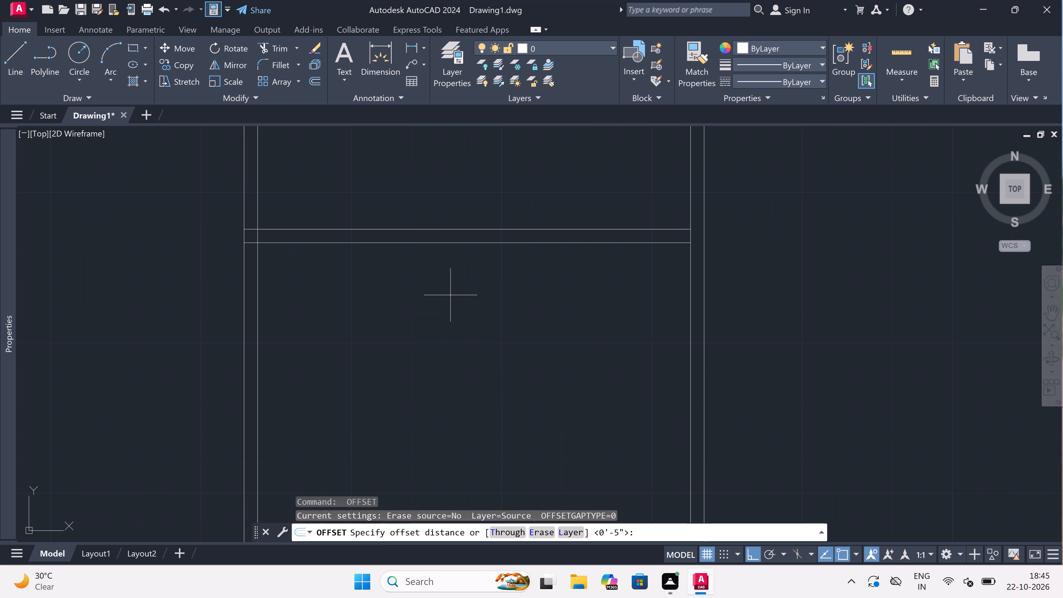
scroll(450, 295, down, 4)
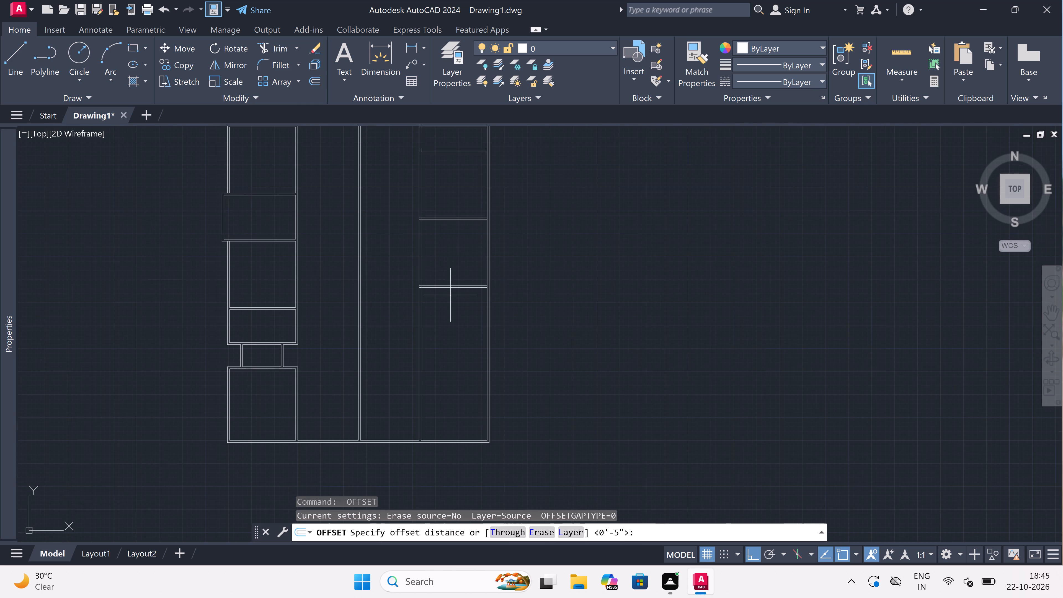
scroll(450, 295, down, 2)
scroll(450, 295, up, 1)
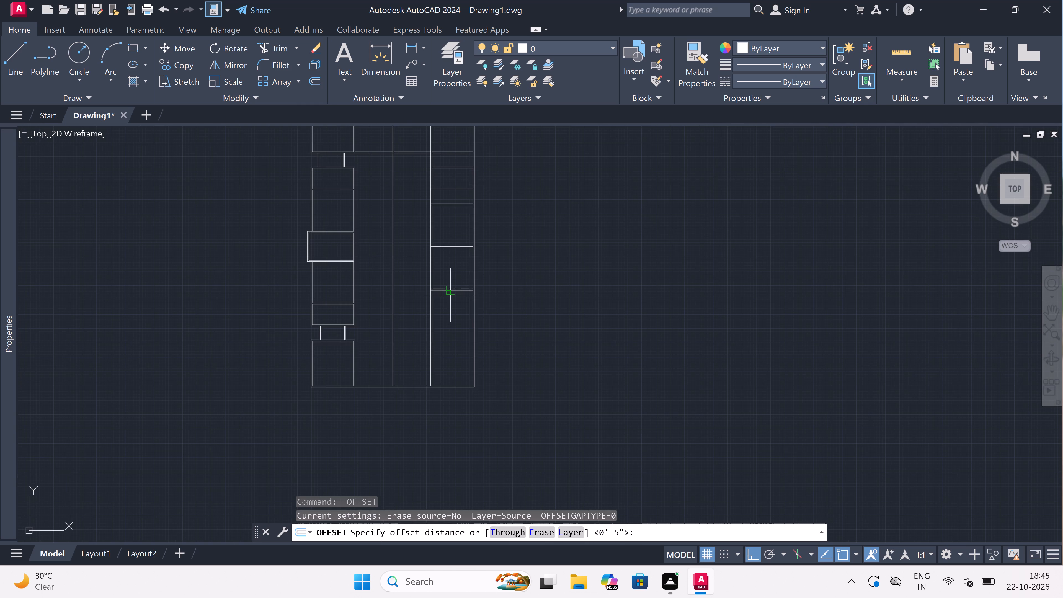
scroll(450, 295, up, 2)
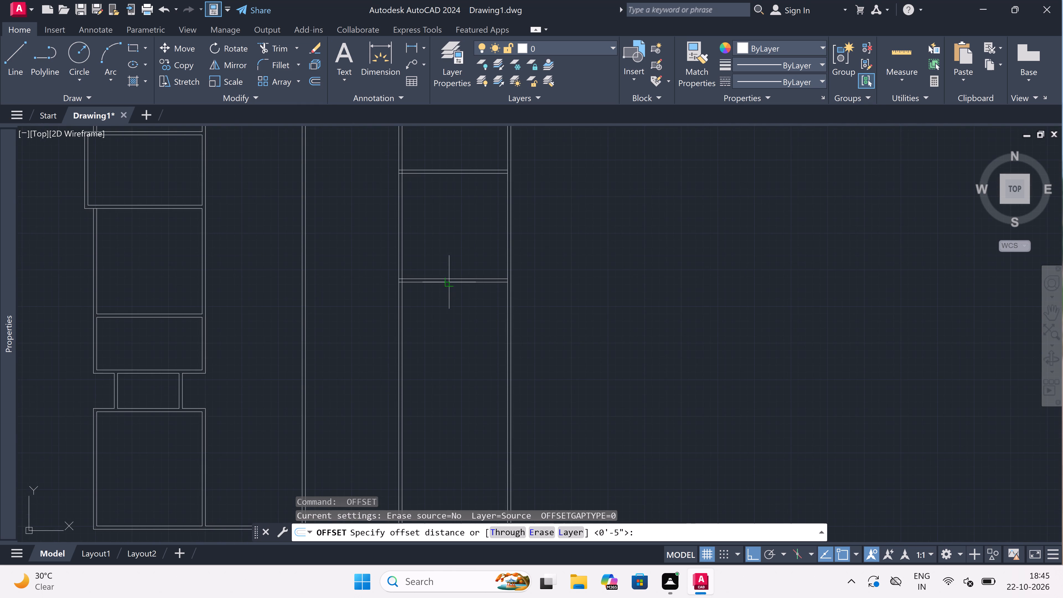
click(451, 286)
scroll(452, 304, up, 3)
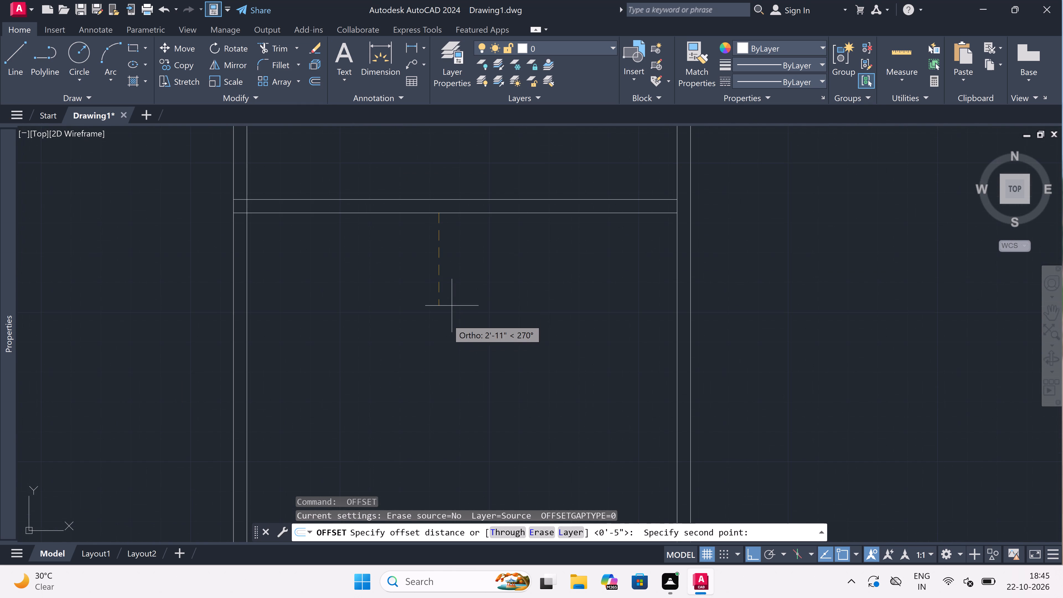
scroll(444, 325, up, 1)
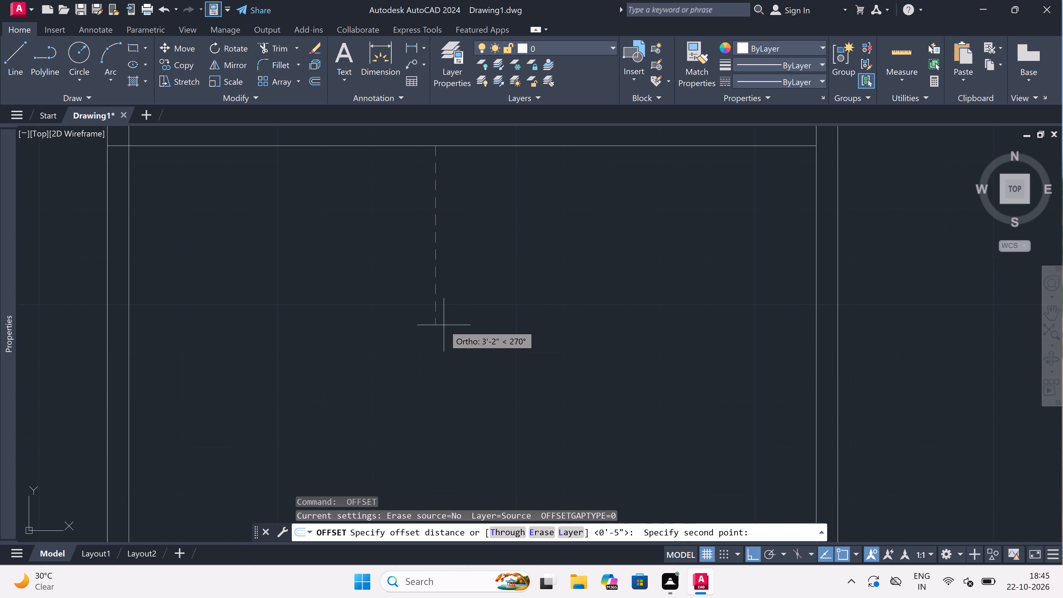
text(4')
key(space)
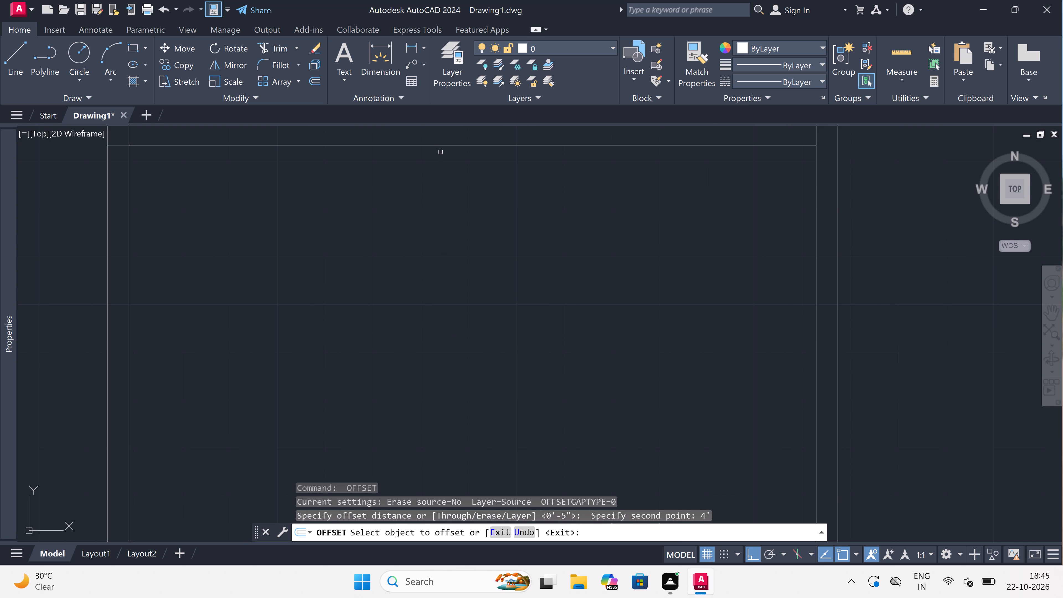
drag(440, 145, 440, 147)
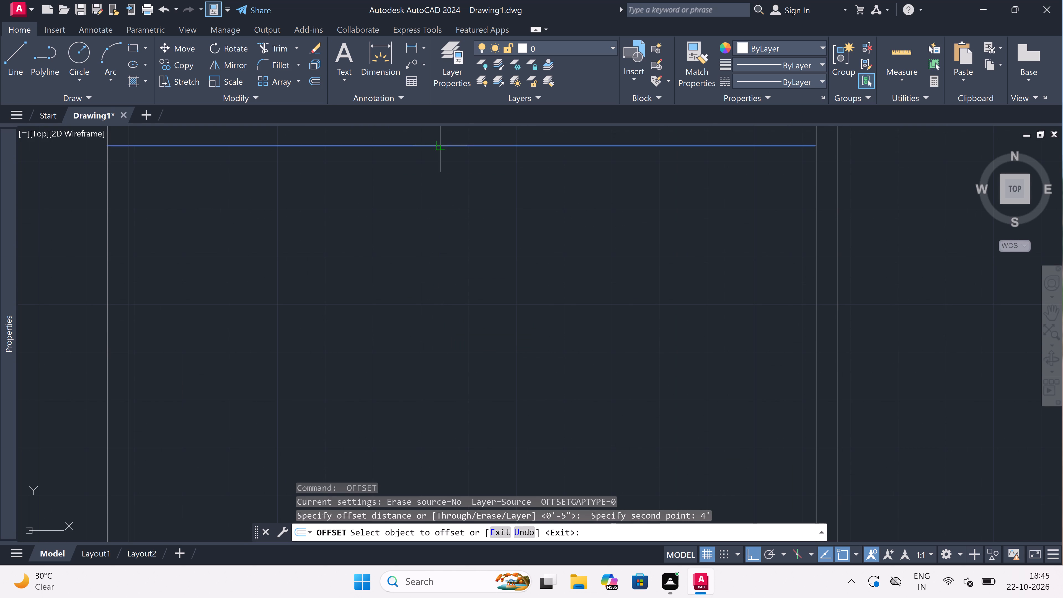
drag(440, 147, 440, 150)
click(423, 236)
key(Escape)
Offset the single southernmost cross line in the eastern column 4.5" south to form its wall thickness.
key(space)
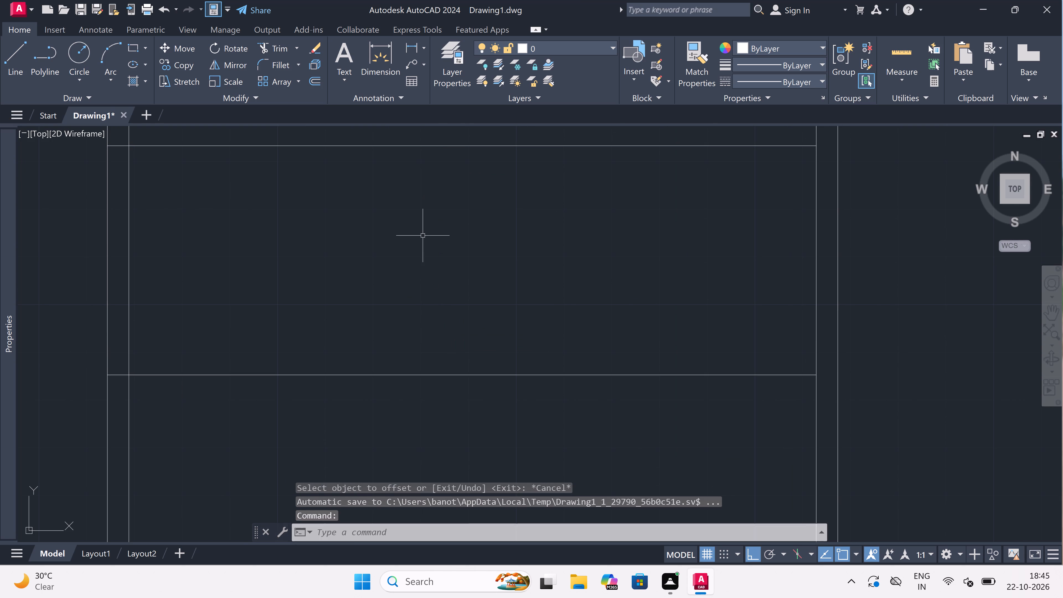
scroll(422, 236, down, 3)
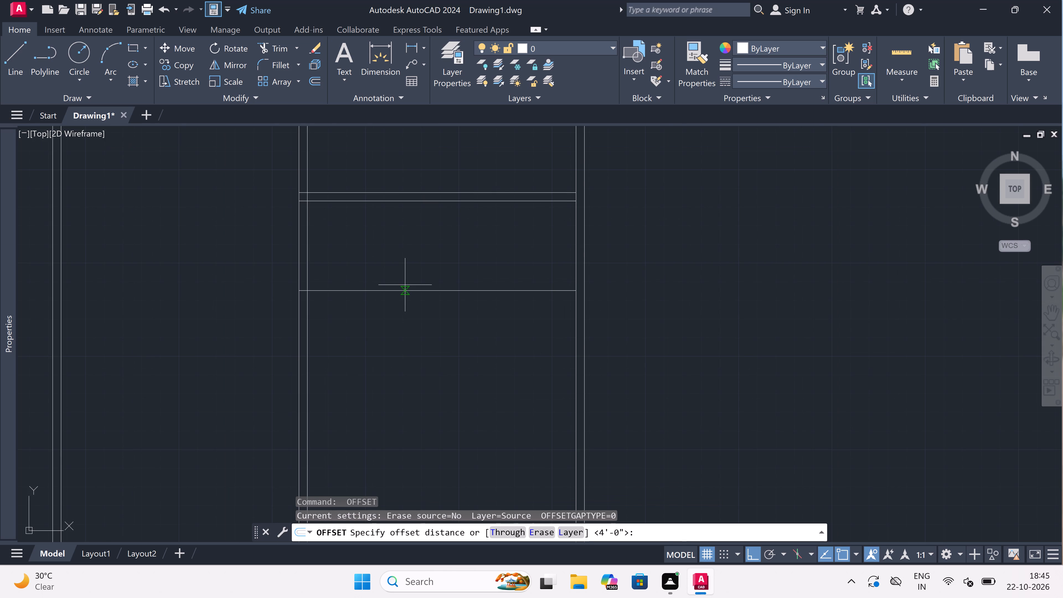
scroll(405, 285, up, 1)
click(405, 289)
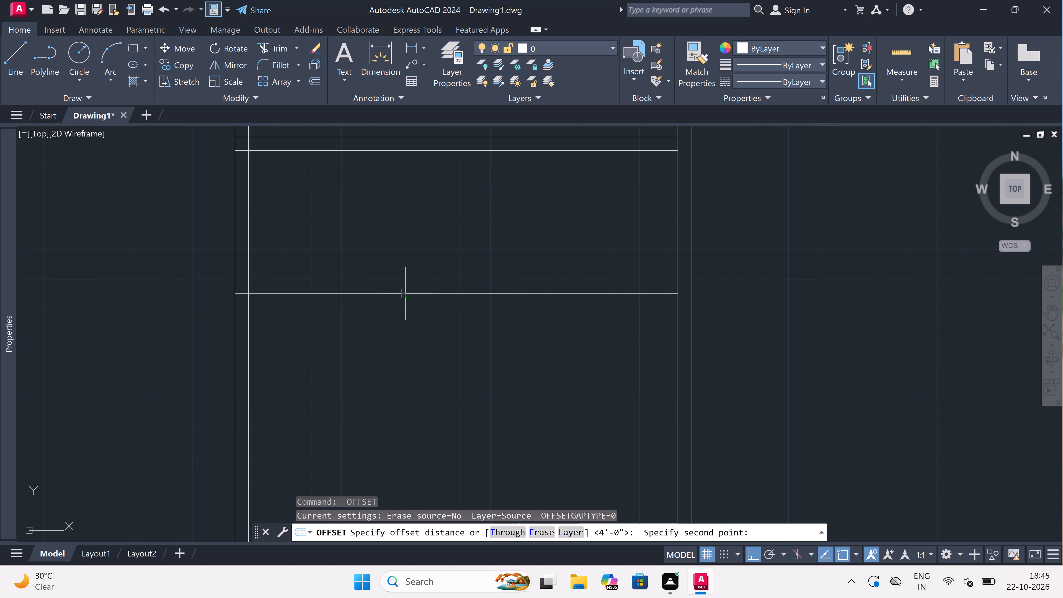
key(4)
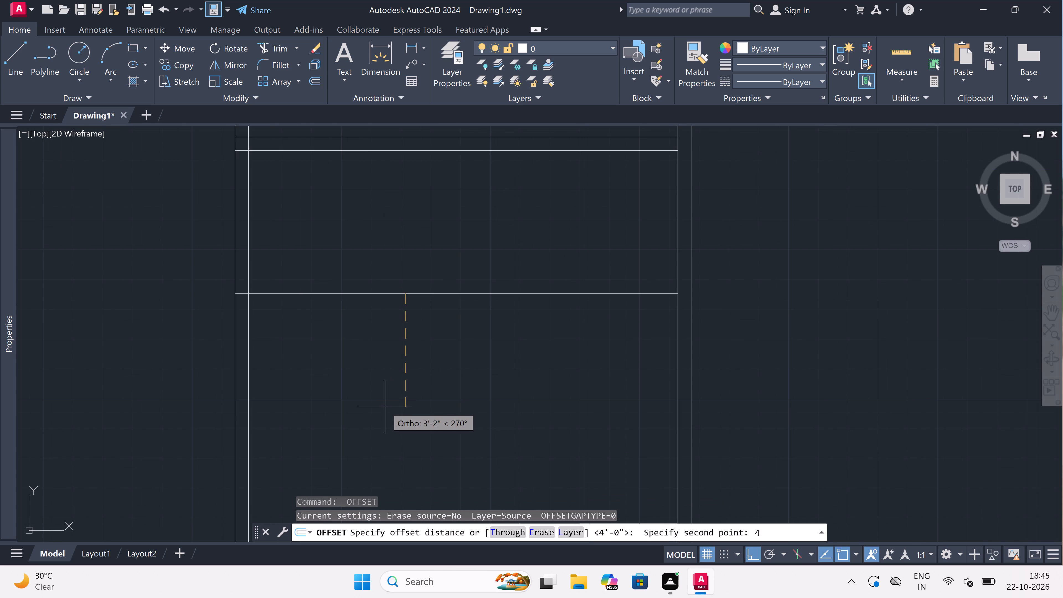
text(.5)
text(")
key(space)
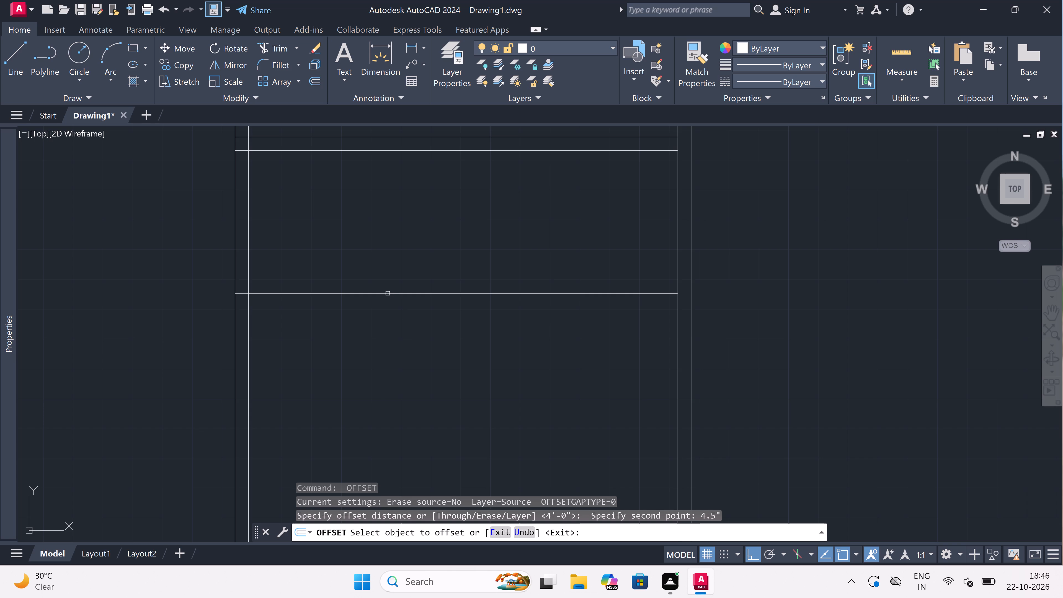
drag(388, 293, 388, 305)
click(390, 368)
key(Escape)
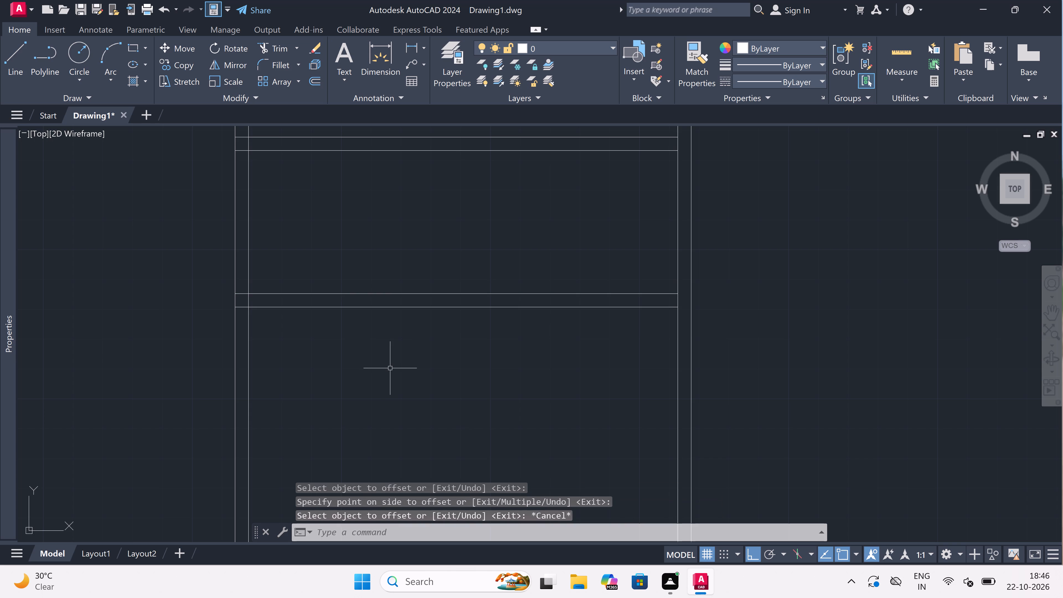
Offset the south line of the eastern column's southernmost cross wall 6' to the south.
key(space)
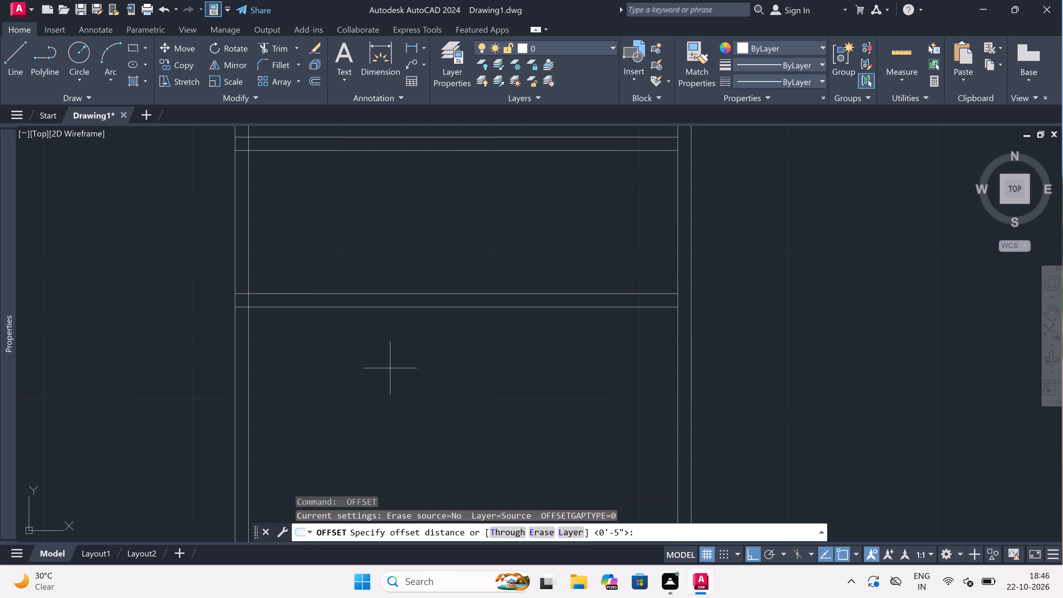
scroll(390, 368, down, 4)
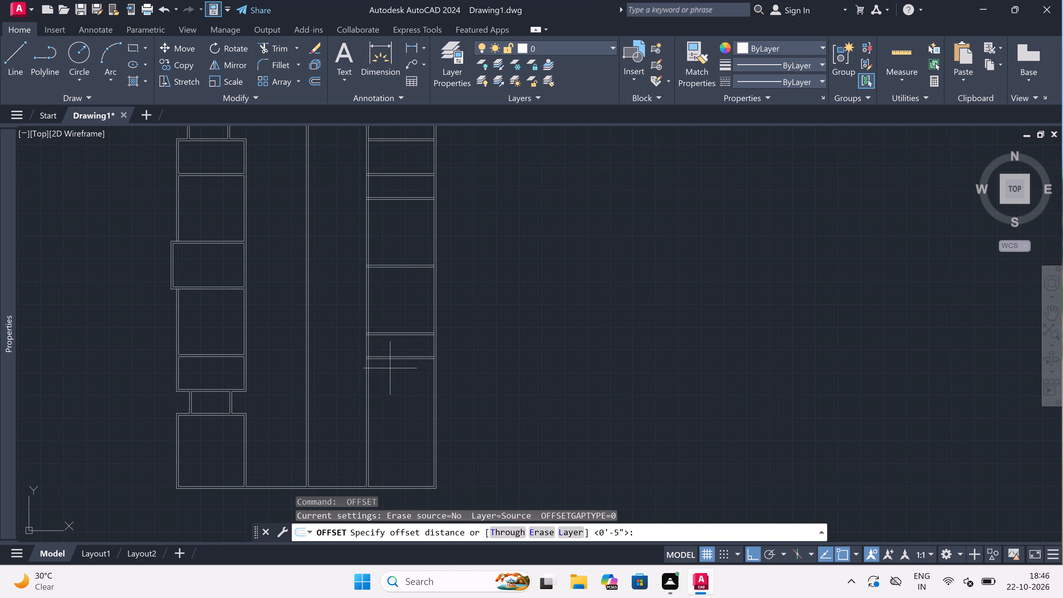
scroll(389, 364, up, 3)
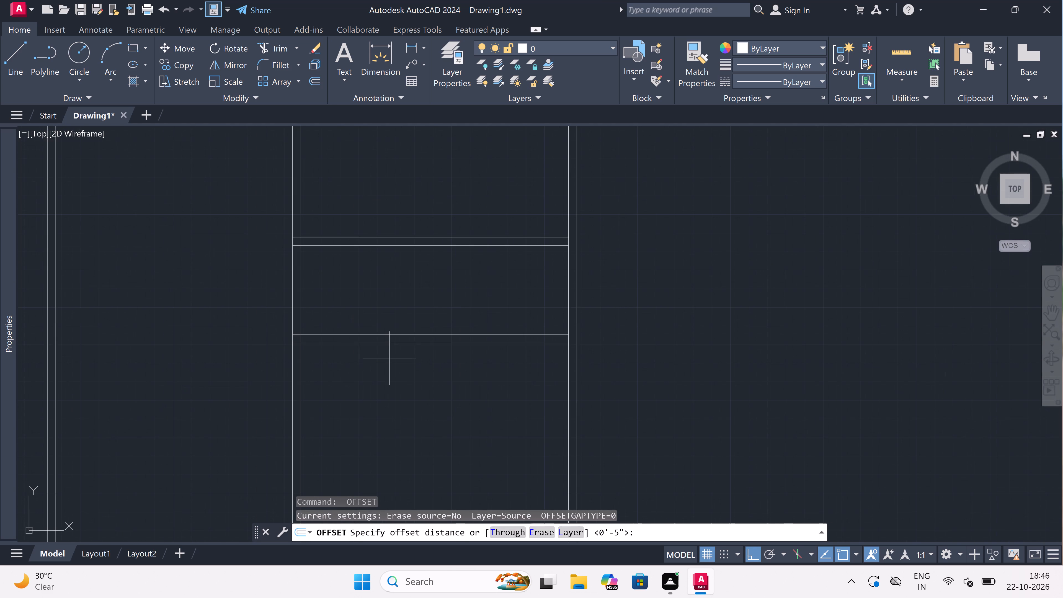
drag(389, 341, 389, 368)
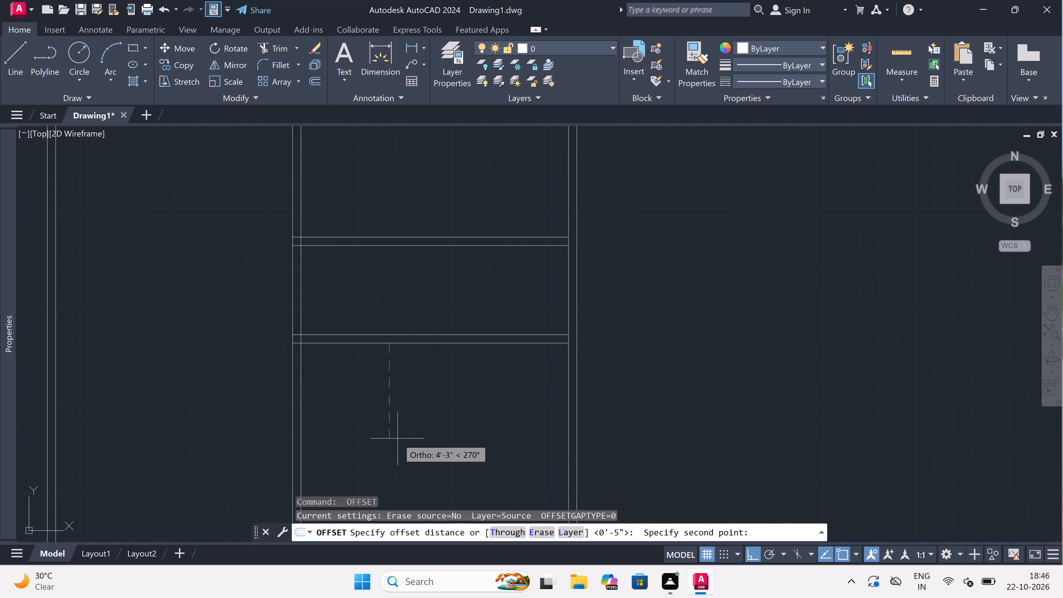
text(6')
key(space)
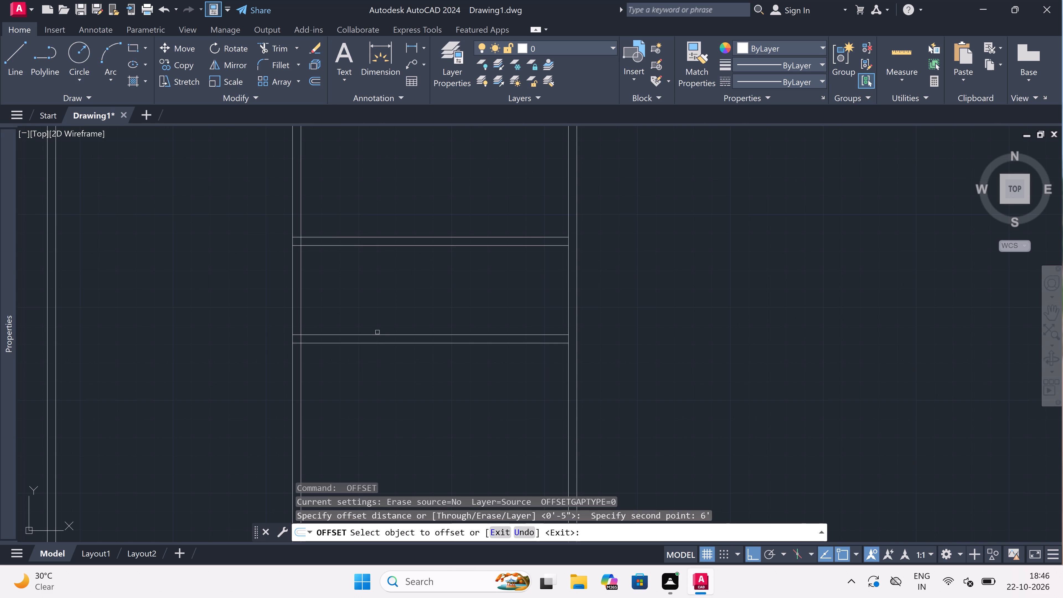
drag(377, 343, 381, 404)
click(384, 414)
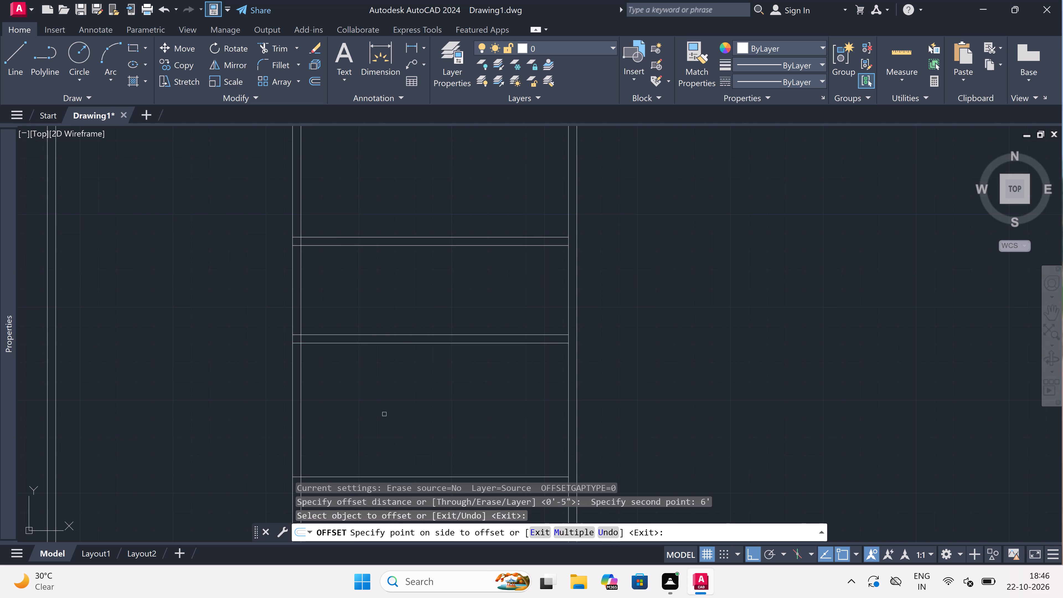
scroll(385, 414, down, 4)
scroll(378, 440, up, 3)
key(Escape)
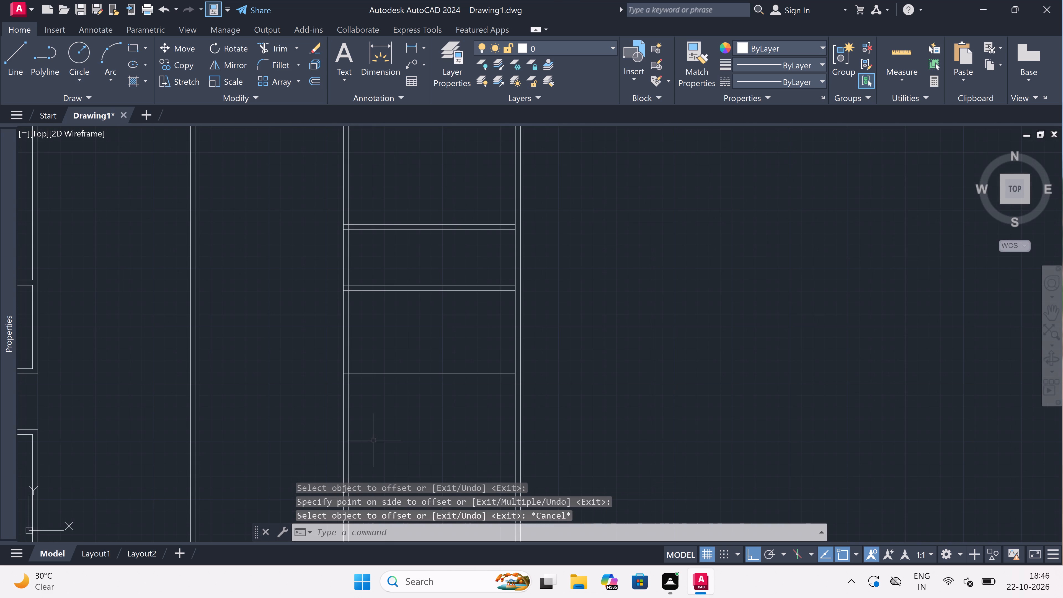
Offset the new 6' cross line in the eastern column 4.5" south to form its wall thickness.
key(space)
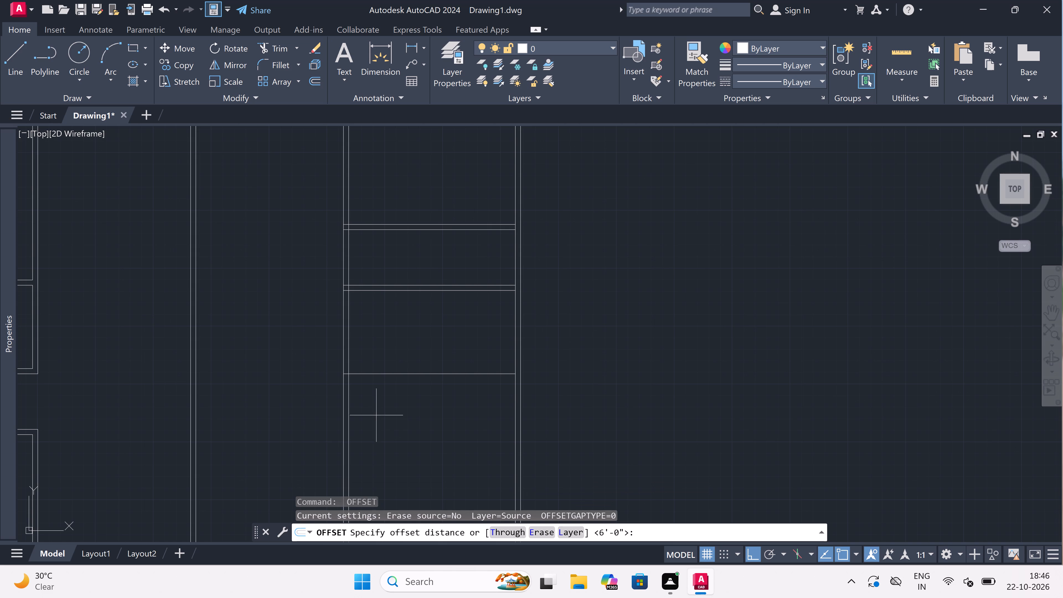
drag(380, 377, 378, 391)
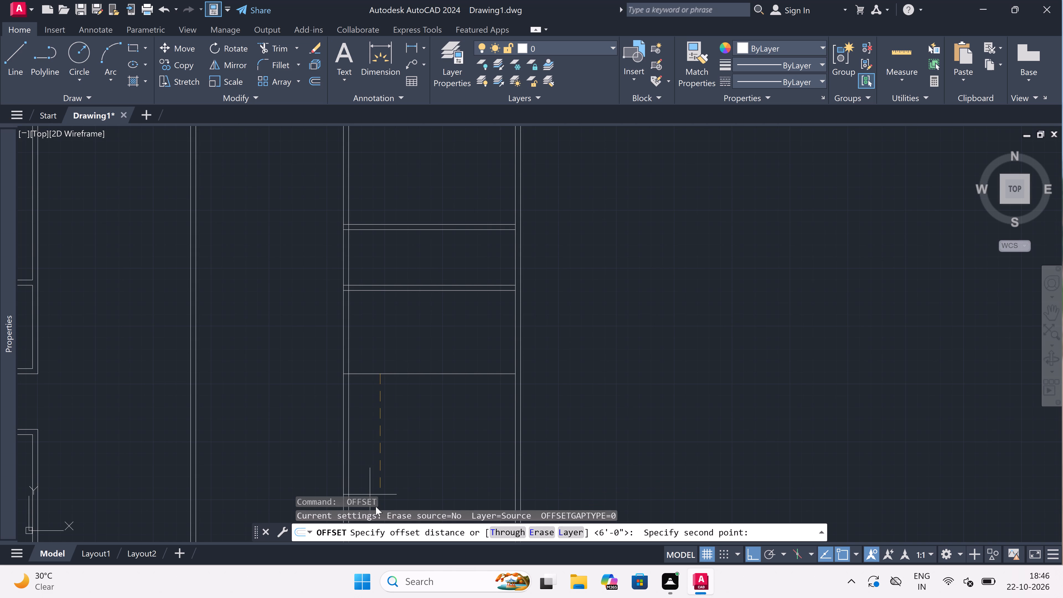
key(4)
key(period)
key(4)
key(BackSpace)
key(5)
text(")
key(space)
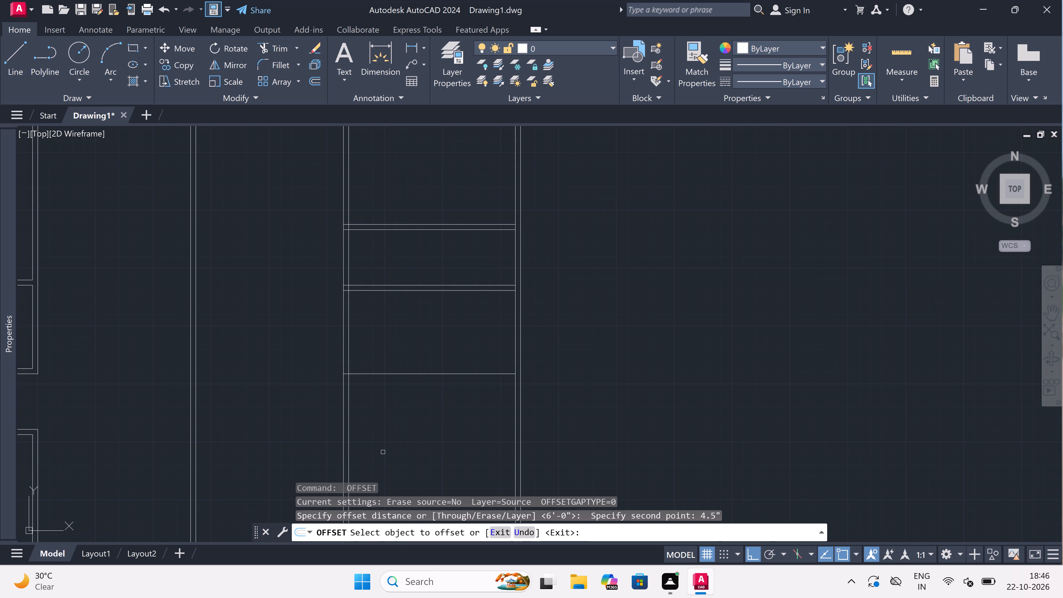
drag(401, 373, 401, 387)
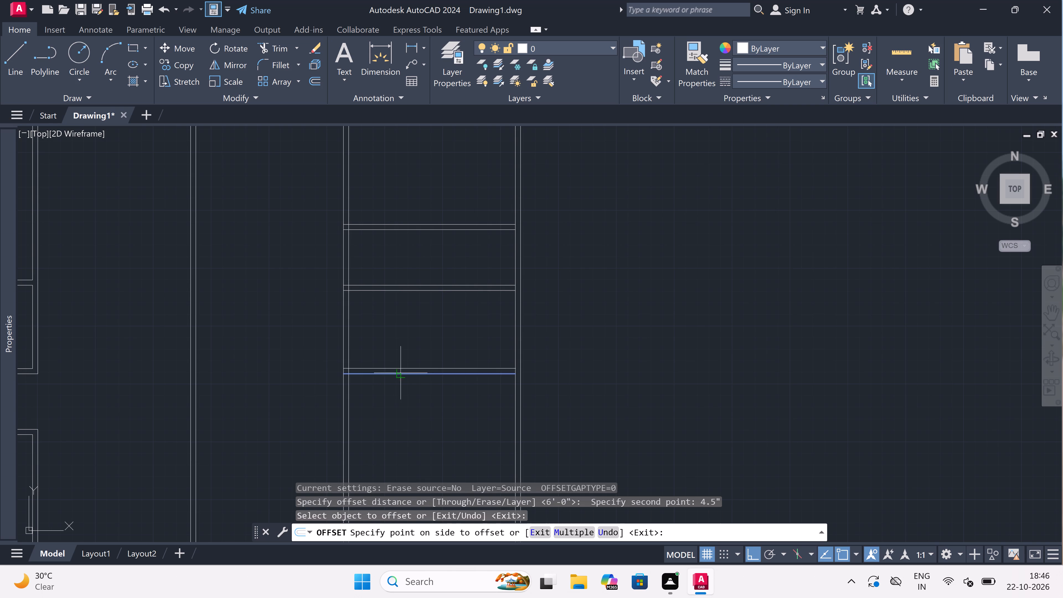
click(401, 409)
key(Escape)
Offset the south line of the newest cross wall in the eastern column another 4' to the south.
key(space)
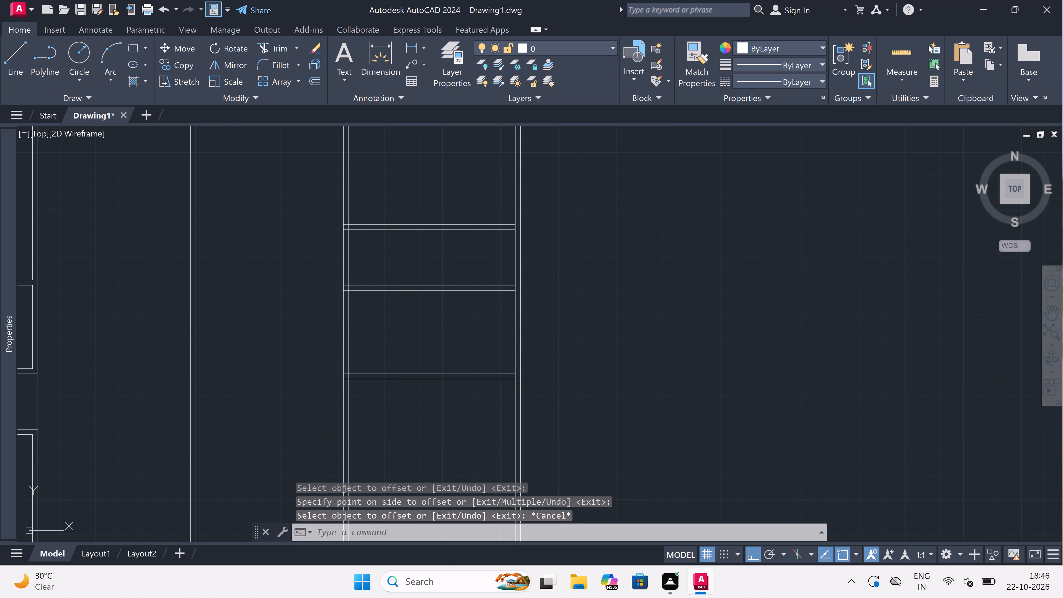
scroll(401, 411, down, 3)
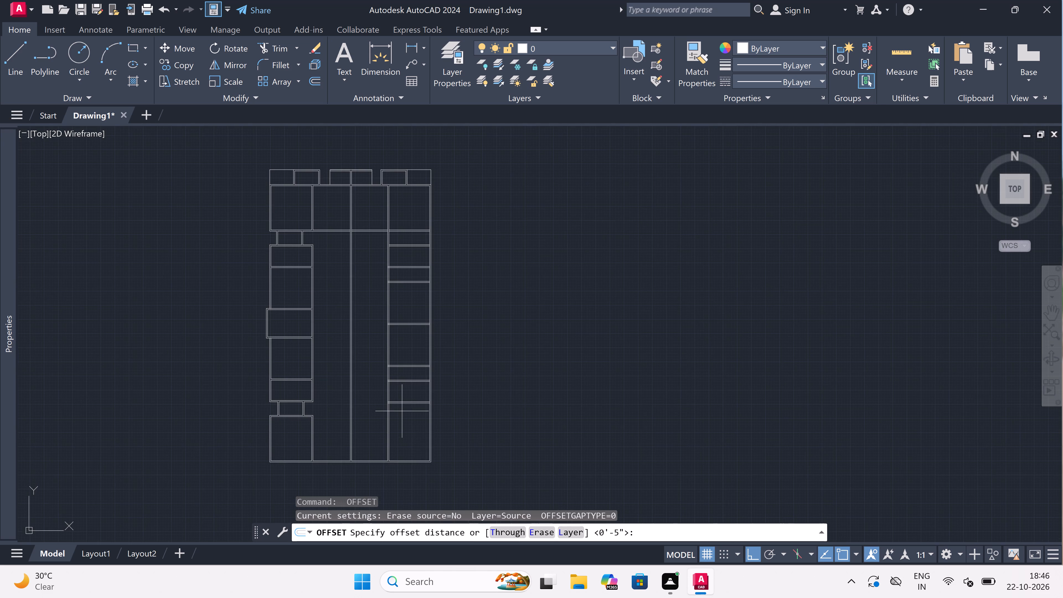
scroll(402, 411, up, 4)
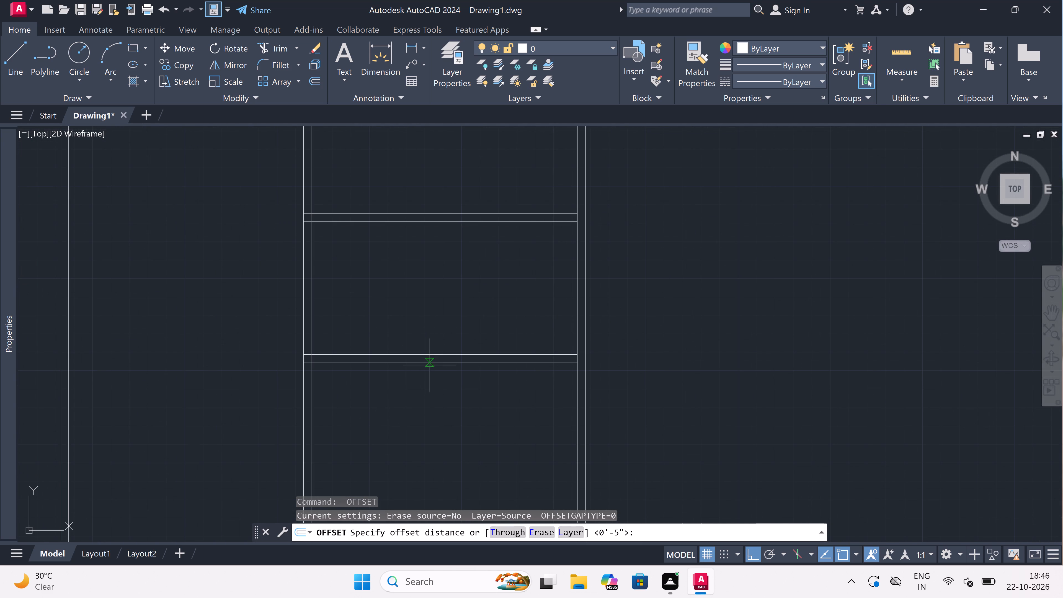
click(430, 364)
text(4')
key(space)
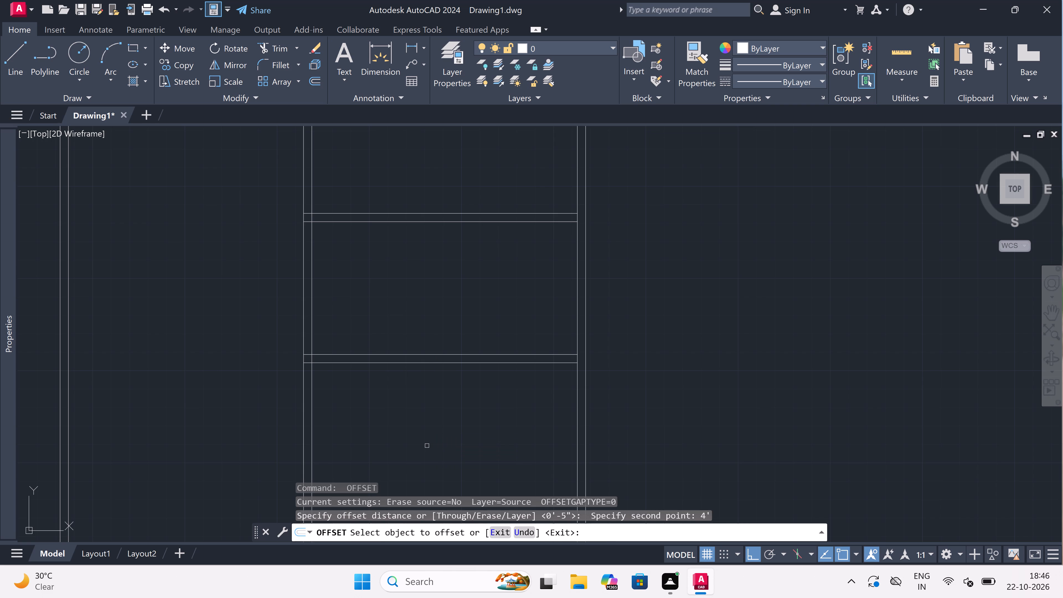
drag(403, 364, 404, 404)
click(404, 433)
scroll(405, 423, down, 4)
scroll(397, 457, up, 3)
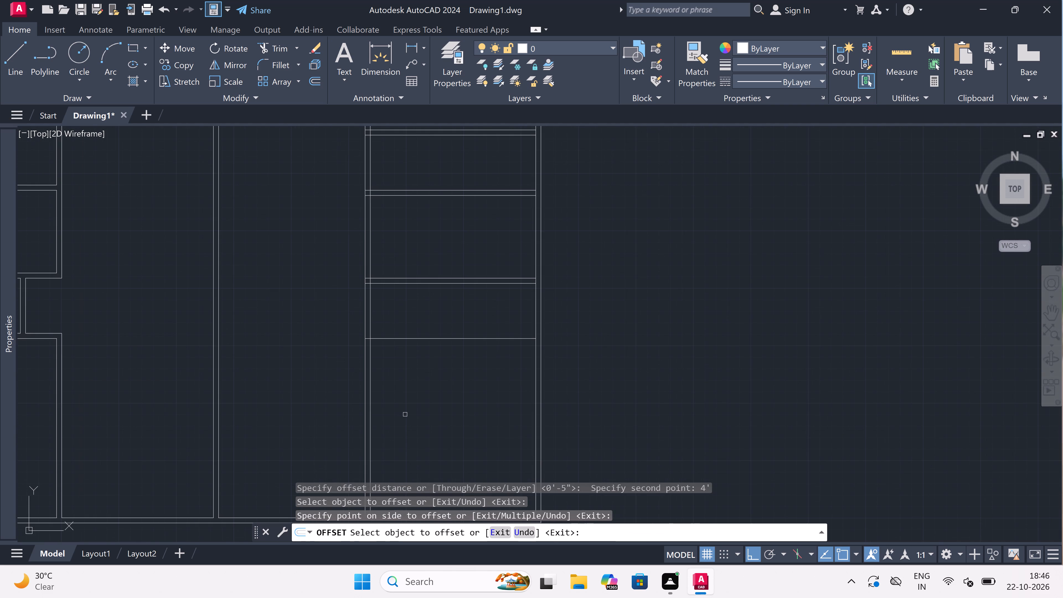
key(Escape)
Offset the last 4' cross line in the eastern column 4.5" south to complete the wall thickness.
key(space)
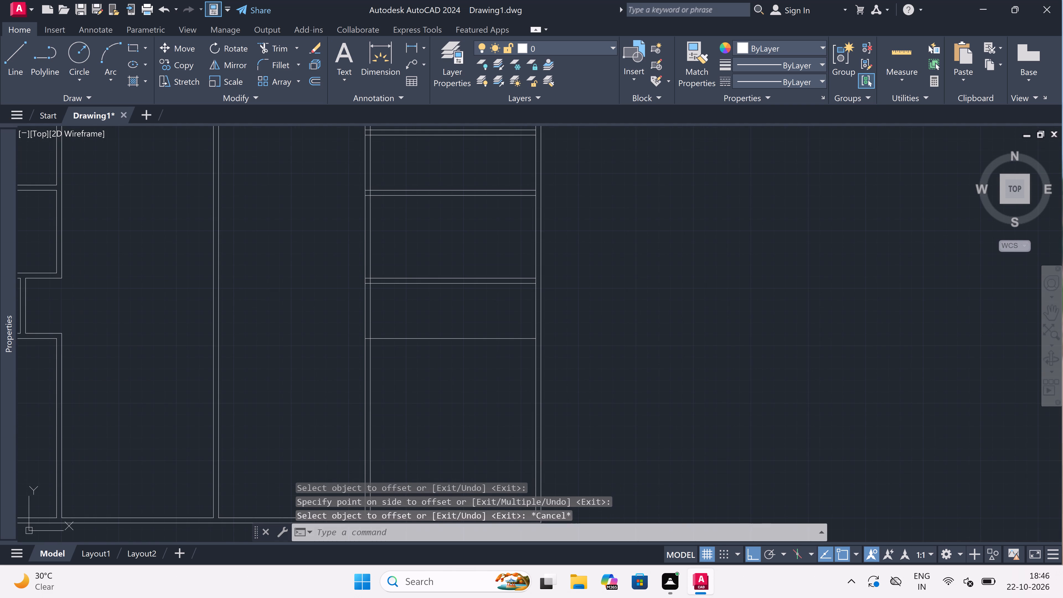
click(432, 339)
text(4.5)
text(")
key(space)
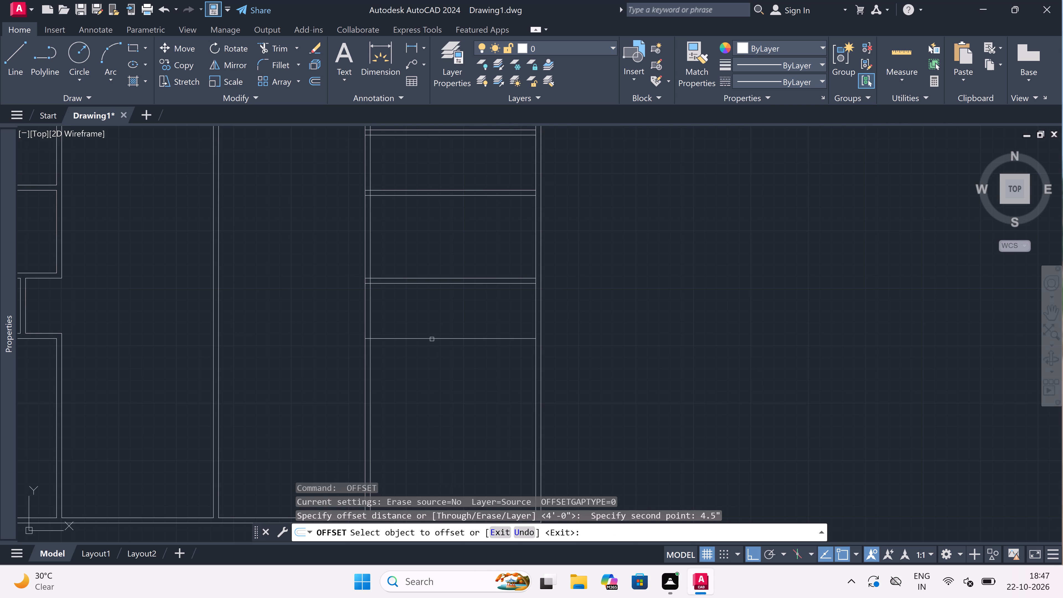
drag(432, 339, 434, 364)
click(436, 381)
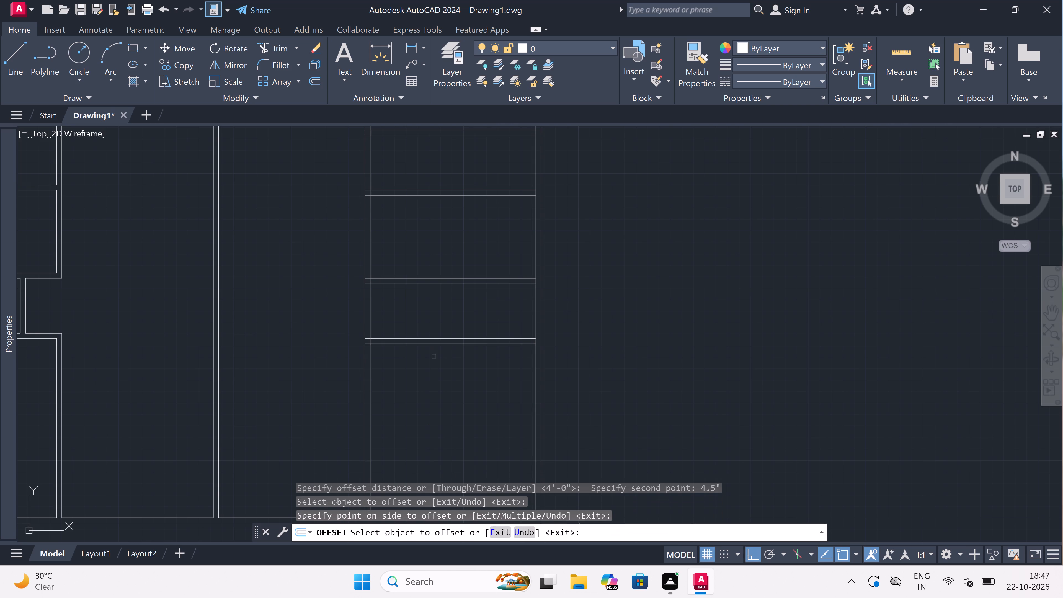
key(Escape)
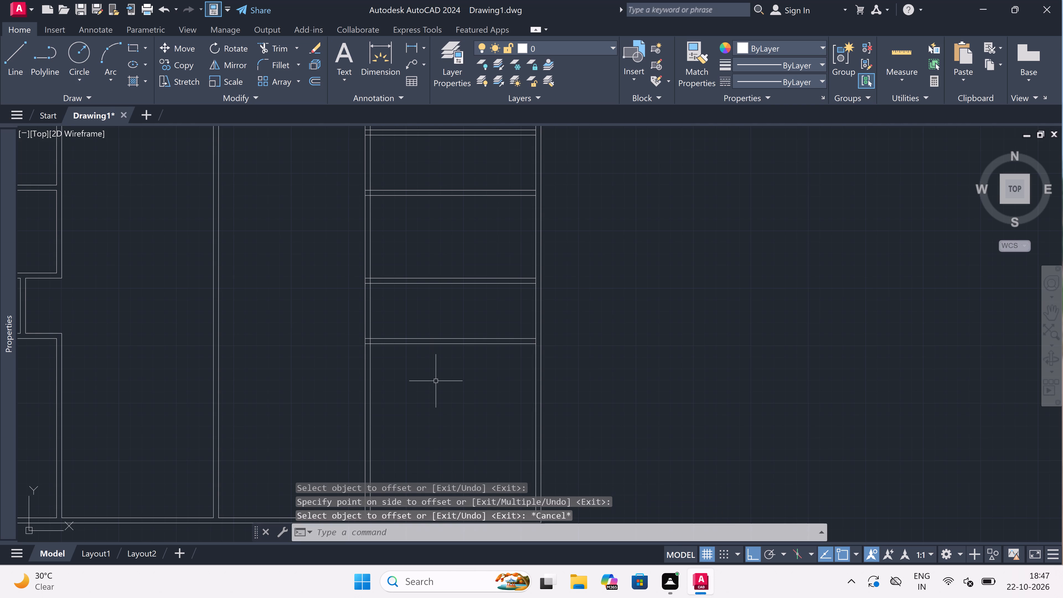
Extend the southwest room's north wall lines east, the upper to the central wall and the lower to the eastern column.
scroll(436, 381, down, 2)
scroll(330, 372, up, 2)
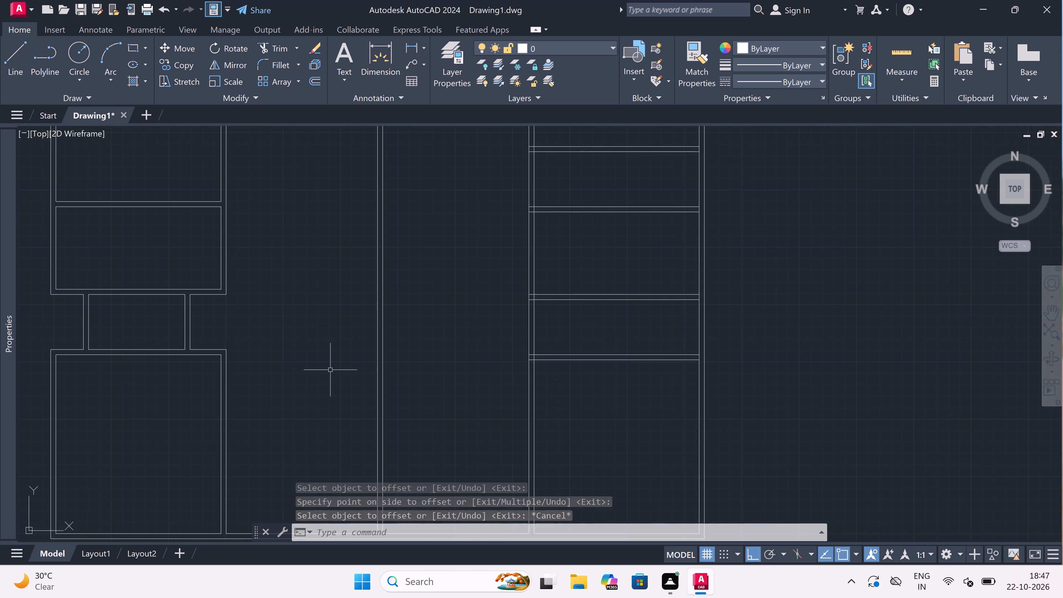
text(ex)
key(space)
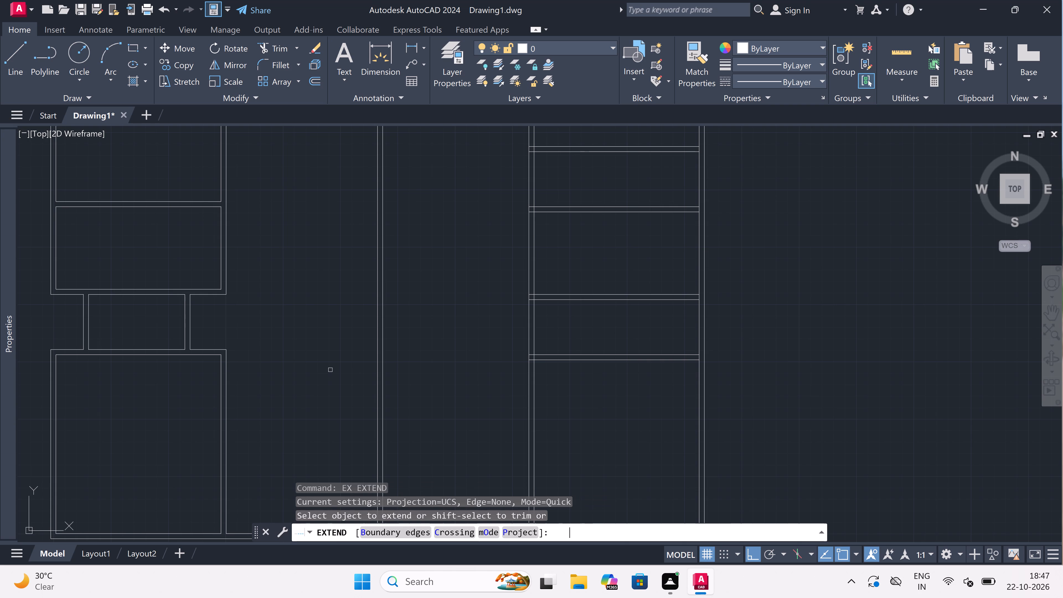
click(212, 323)
click(190, 404)
click(199, 380)
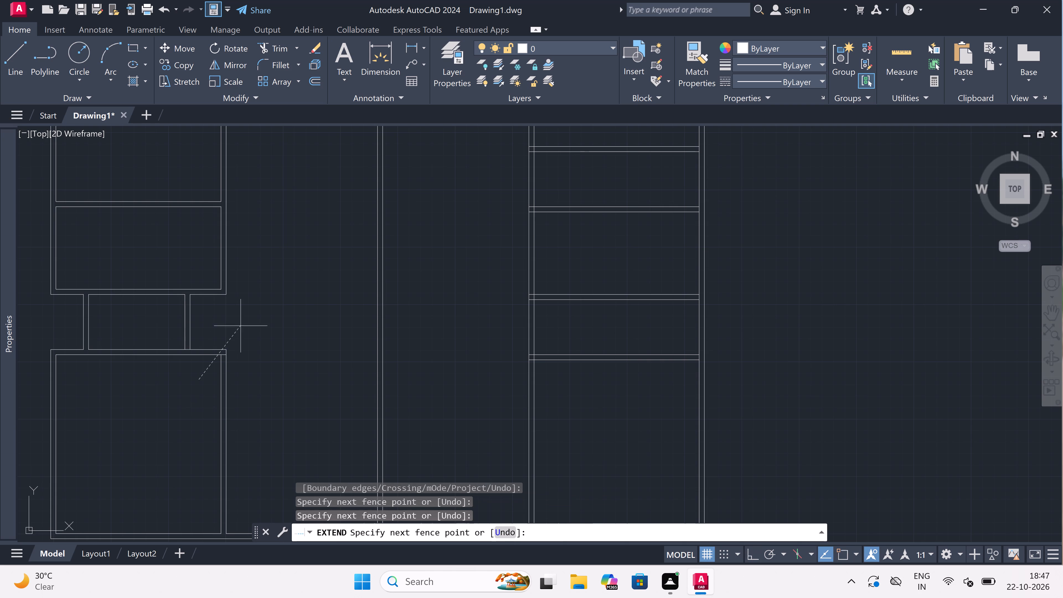
click(242, 325)
click(344, 317)
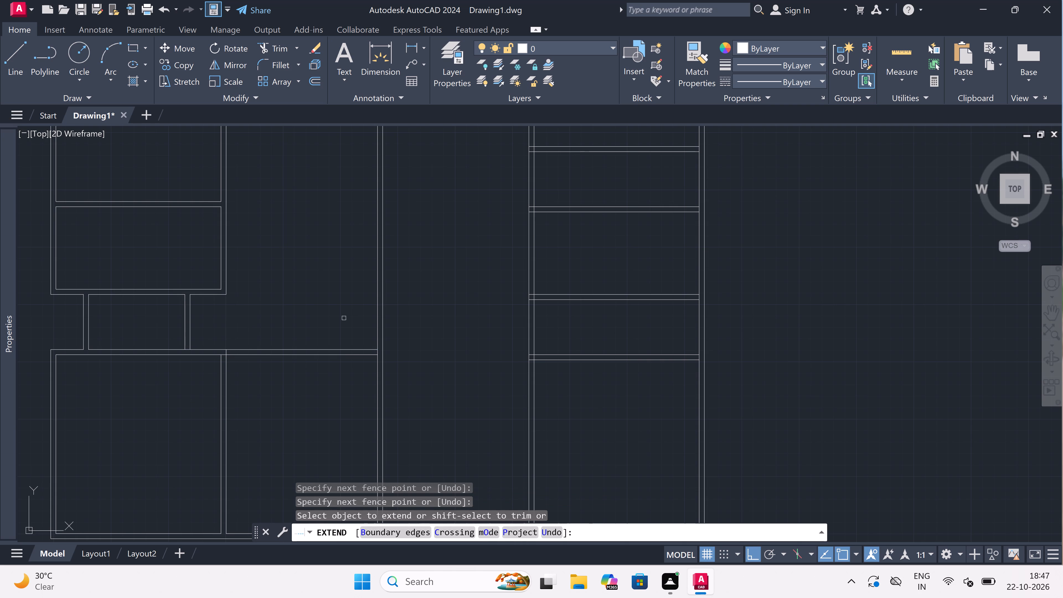
drag(346, 393, 346, 388)
click(370, 356)
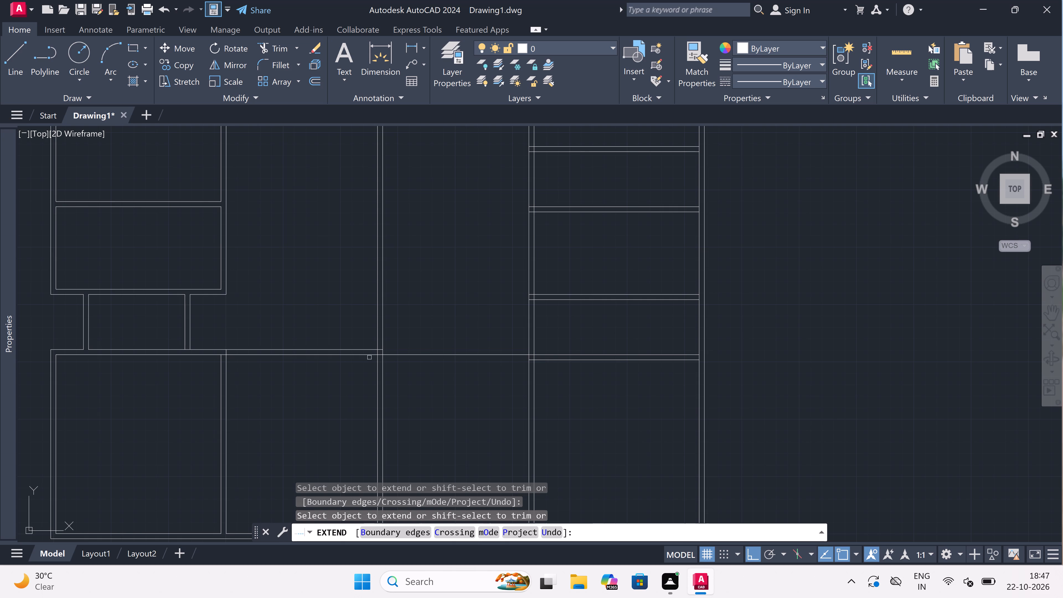
click(367, 370)
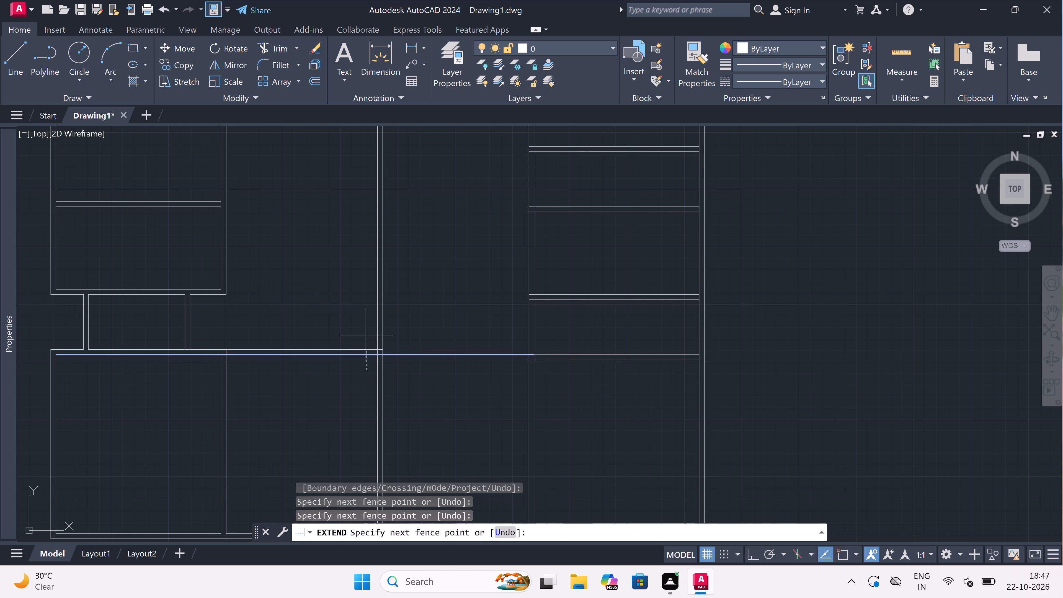
click(363, 358)
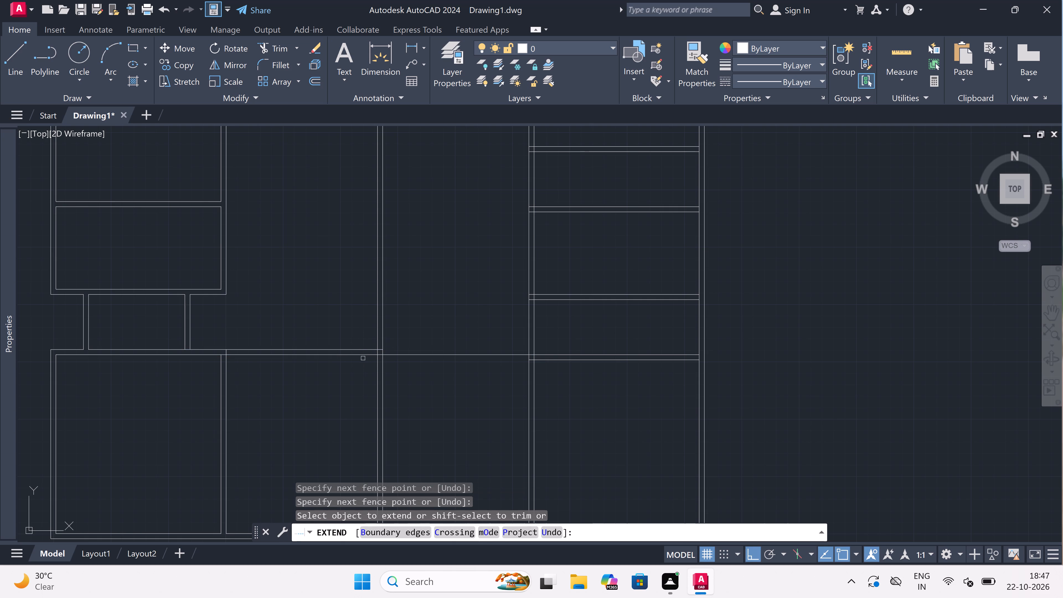
key(Escape)
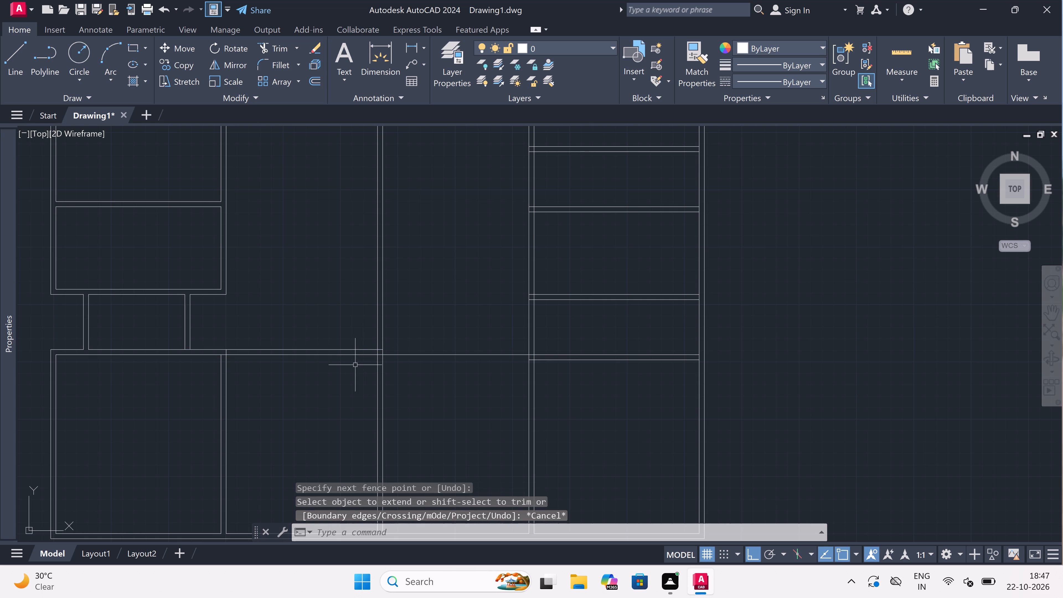
Erase the upper line of the southwest room's north wall east of and between the two short passage walls.
click(335, 352)
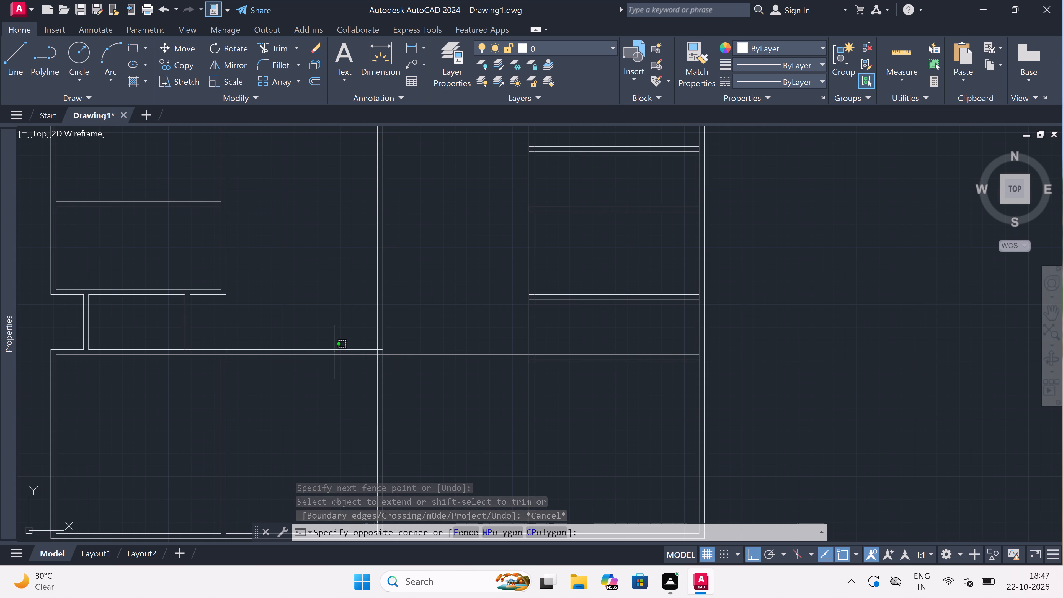
click(335, 352)
click(334, 350)
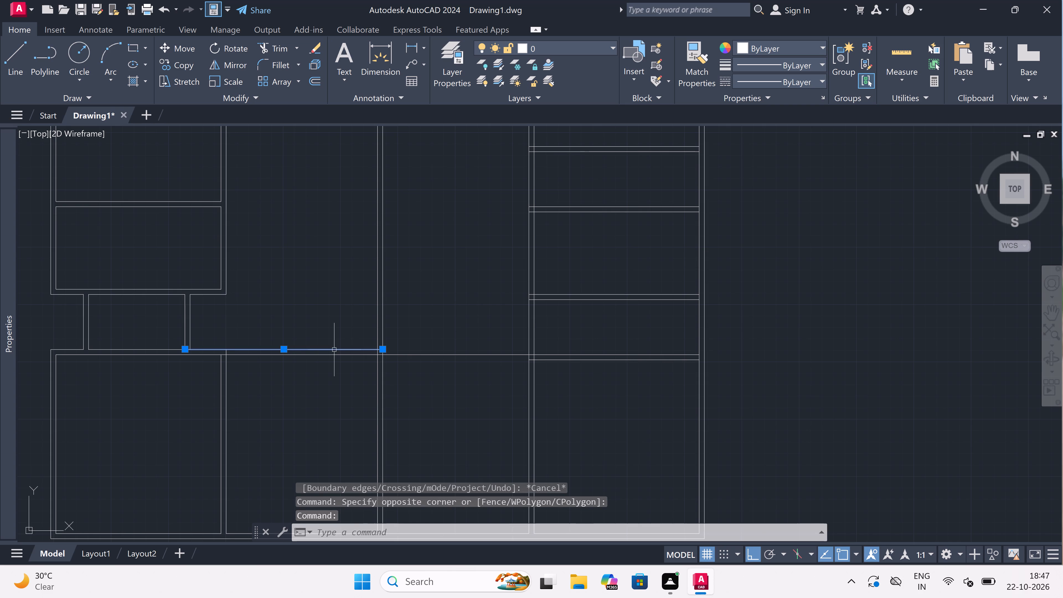
key(Delete)
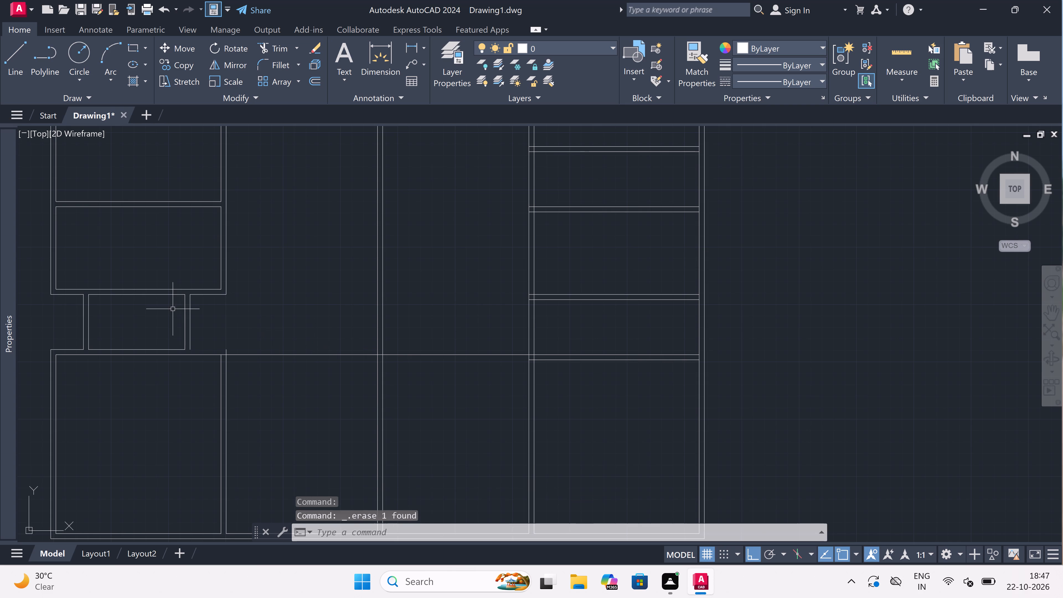
click(162, 349)
key(Delete)
Close the Properties palette.
scroll(3, 334, up, 1)
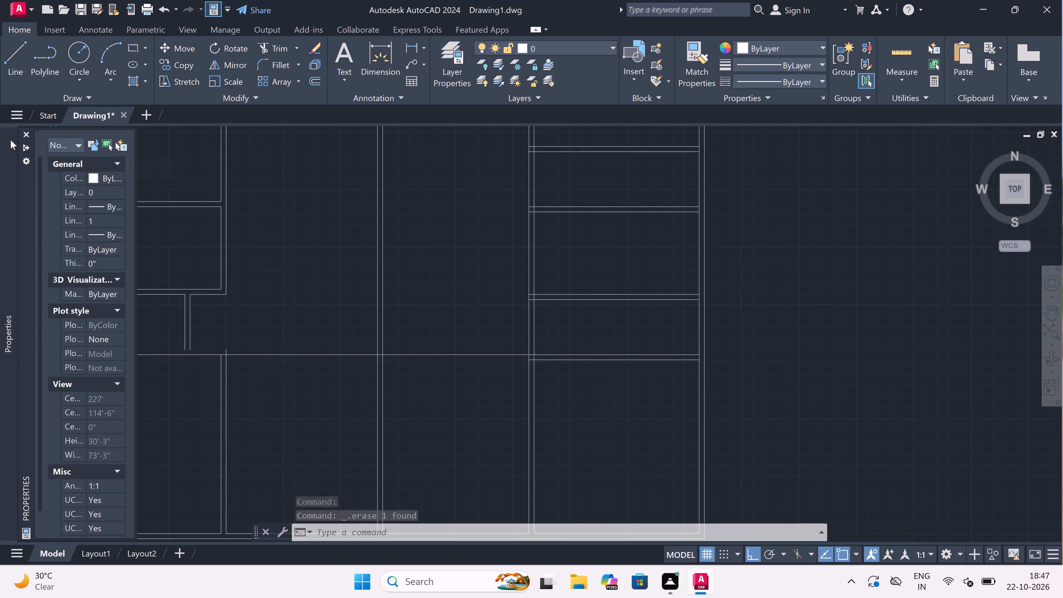
click(24, 132)
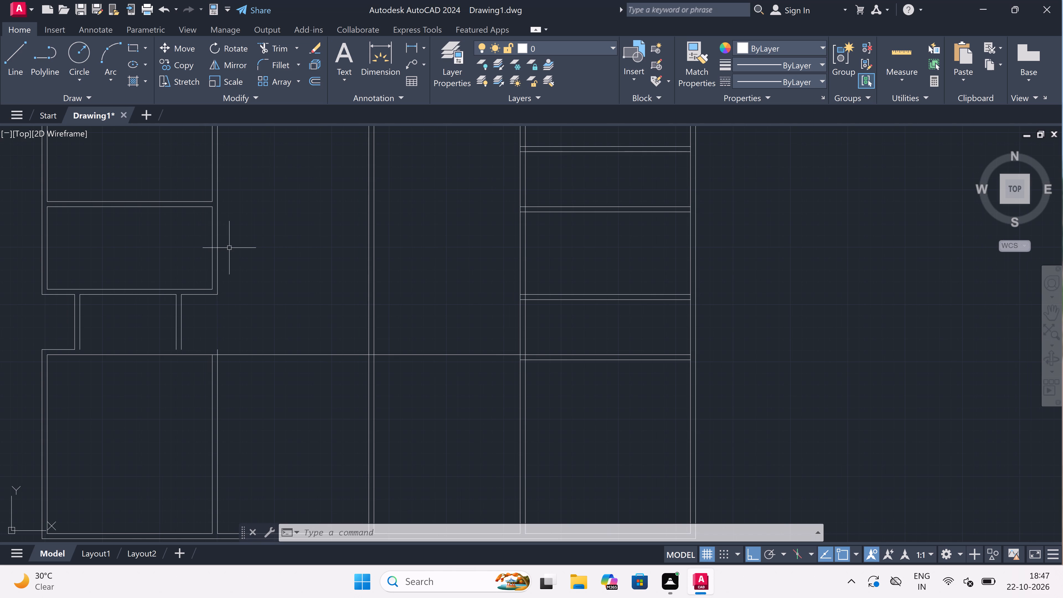
Erase the remaining upper wall line segment at the southwest room's northwest corner.
scroll(29, 388, up, 1)
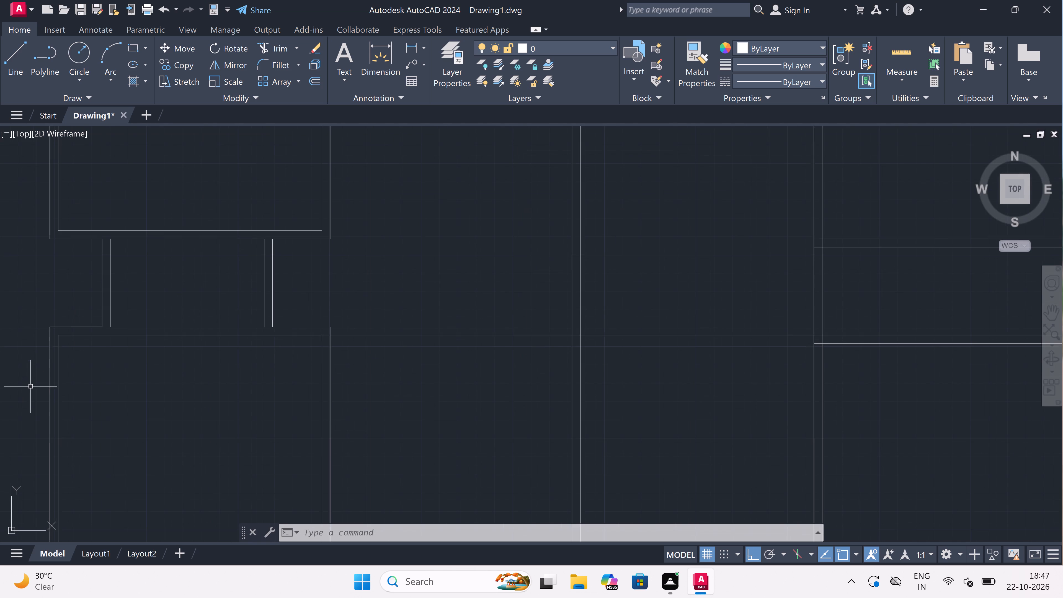
scroll(67, 327, up, 2)
click(68, 327)
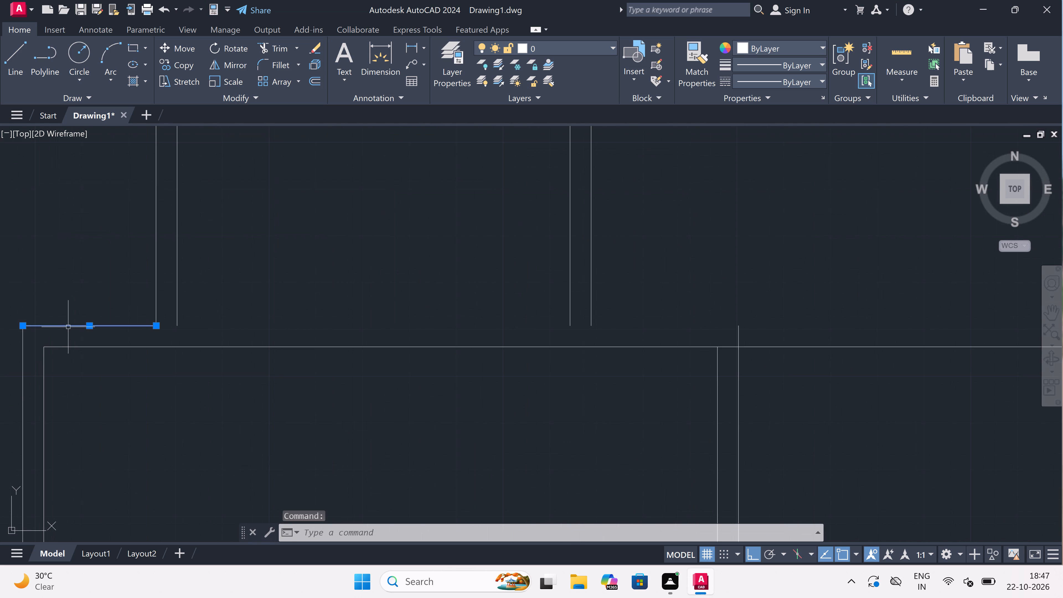
key(Delete)
Draw a line from the southwest room's inner northwest corner west to the outer wall, 4.5" south, and east to the eastern column's west wall.
text(l)
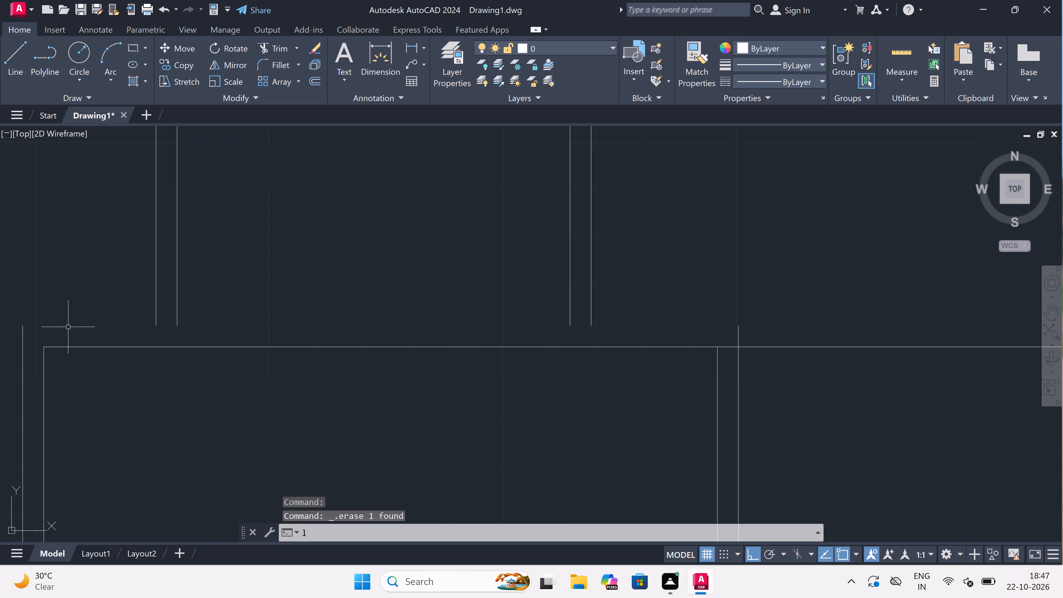
key(space)
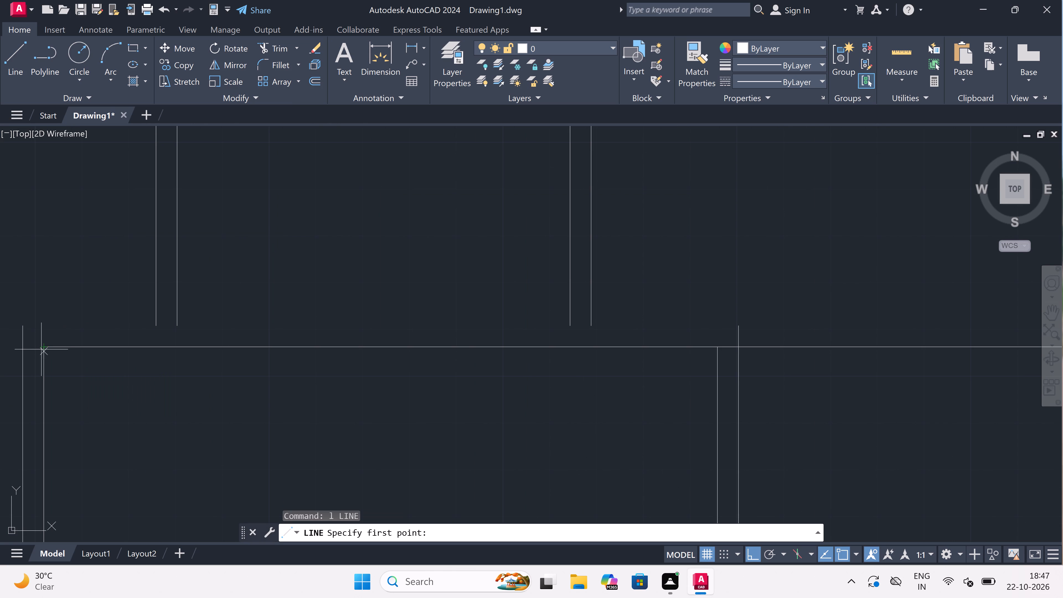
click(44, 344)
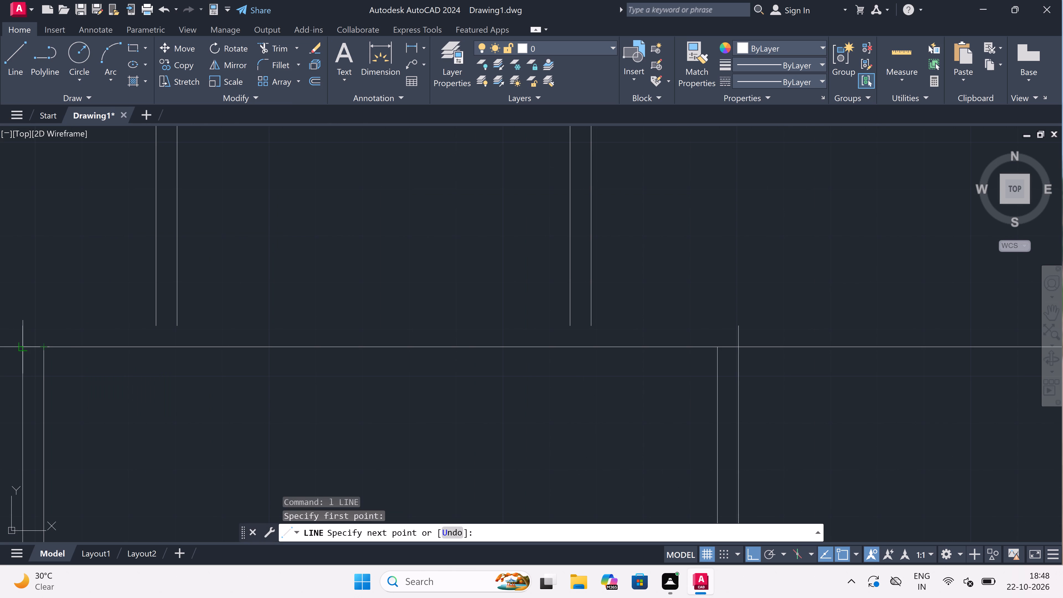
click(19, 345)
text(4.5)
text(")
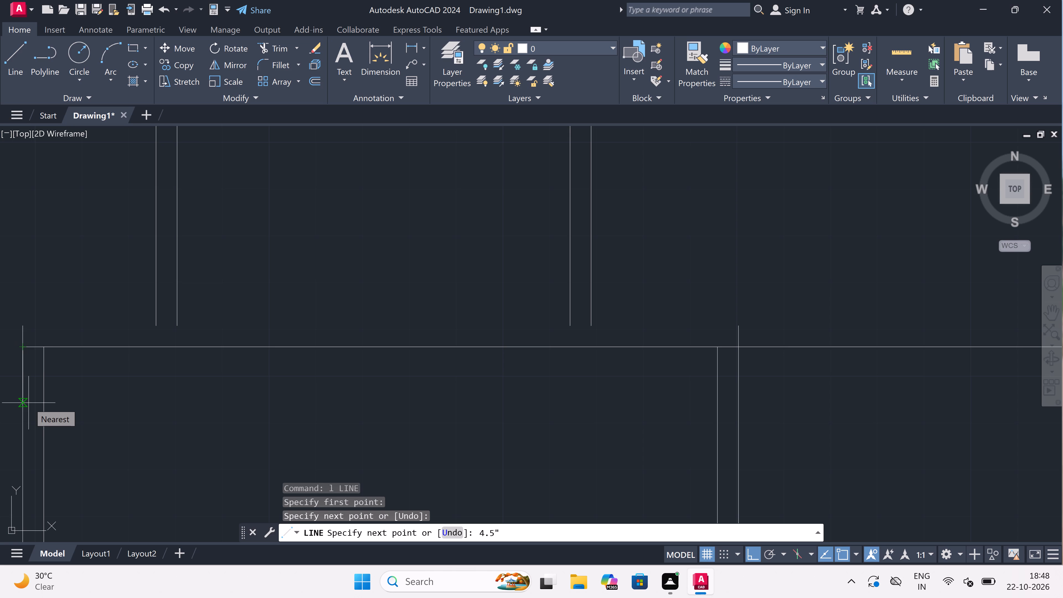
key(space)
scroll(27, 403, down, 2)
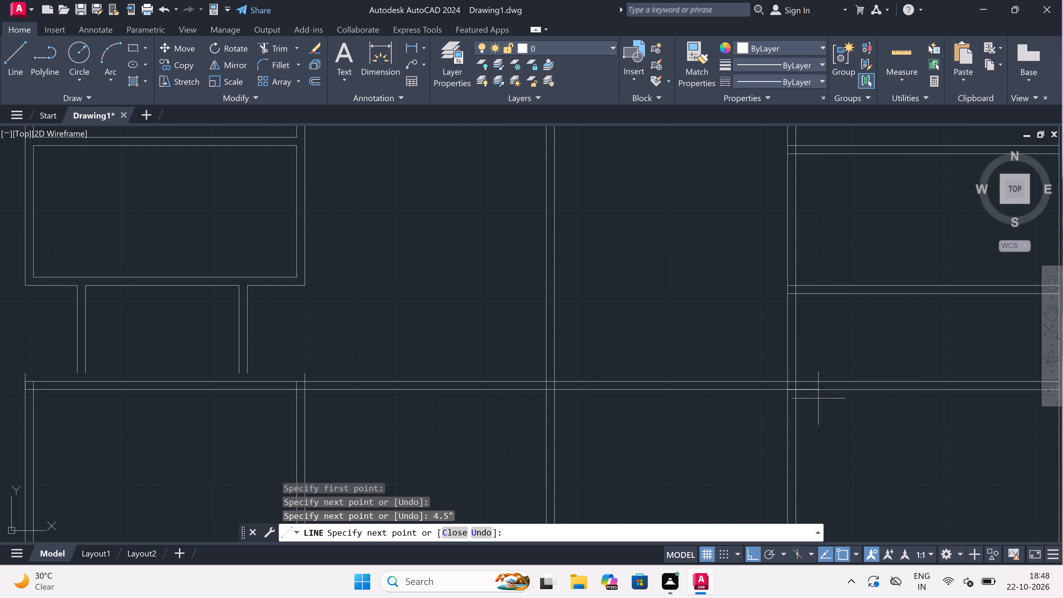
click(792, 391)
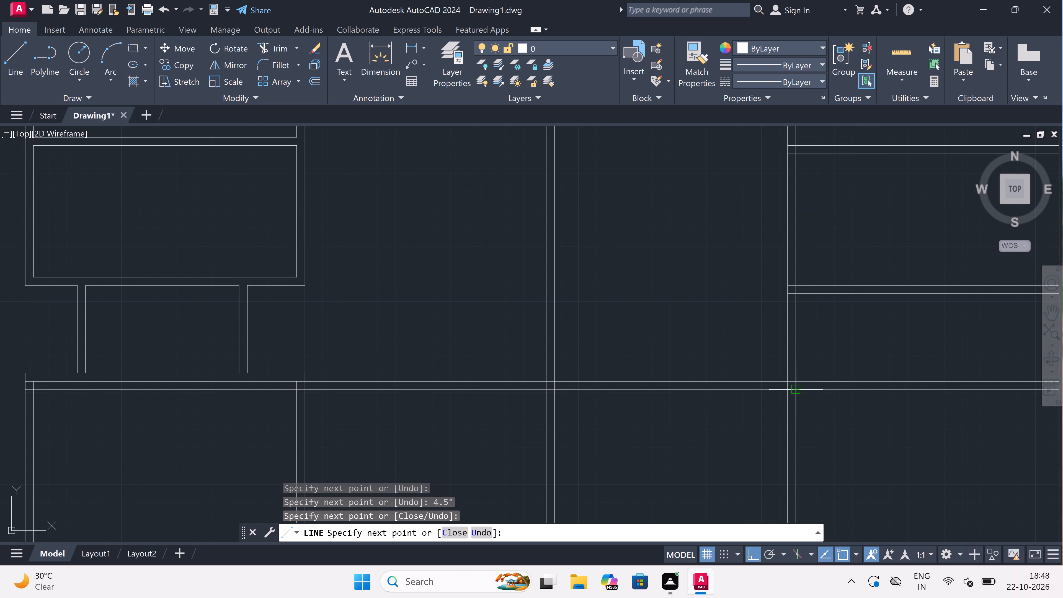
key(Escape)
Extend the two short passage walls south to meet the southwest room's north wall.
text(ex)
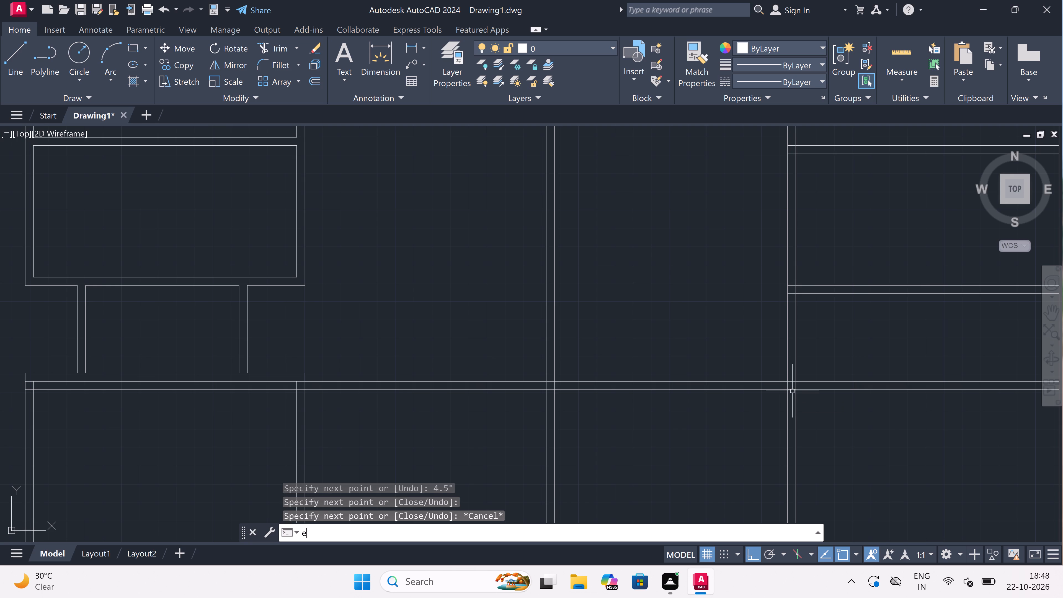
key(space)
scroll(792, 390, down, 2)
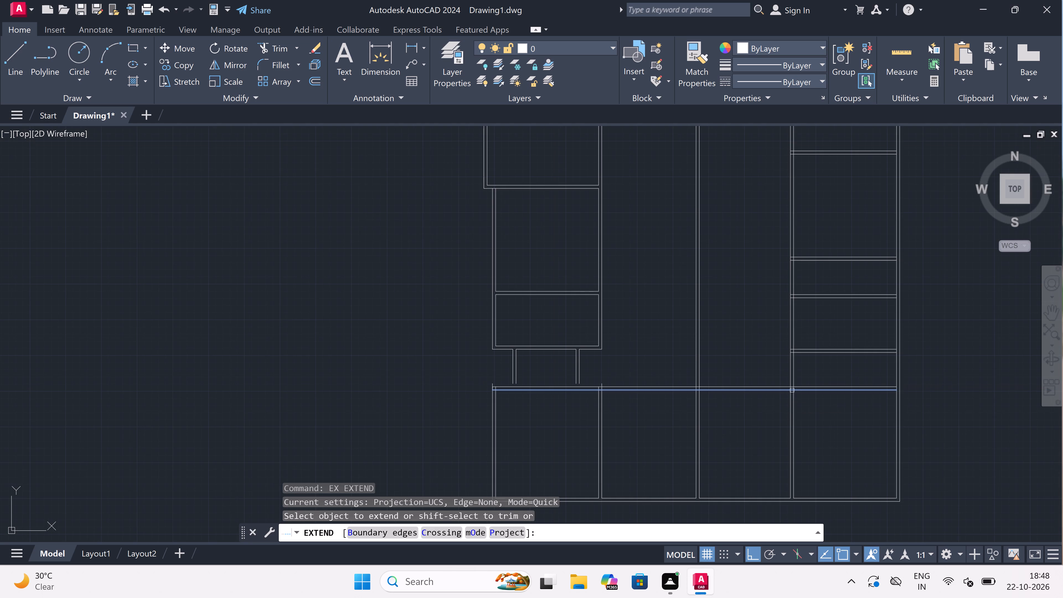
scroll(671, 353, down, 1)
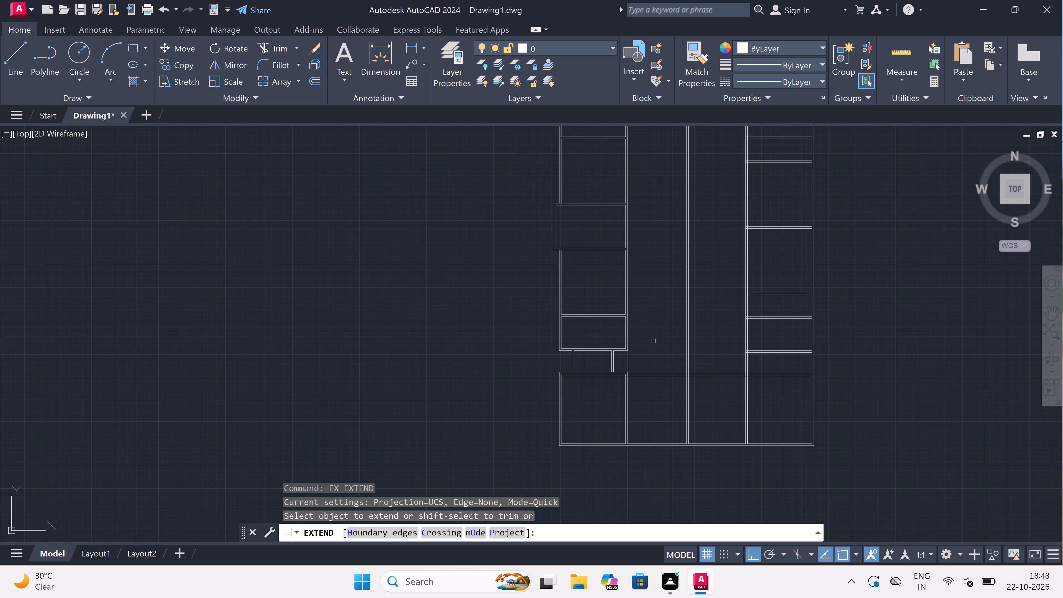
scroll(644, 361, up, 2)
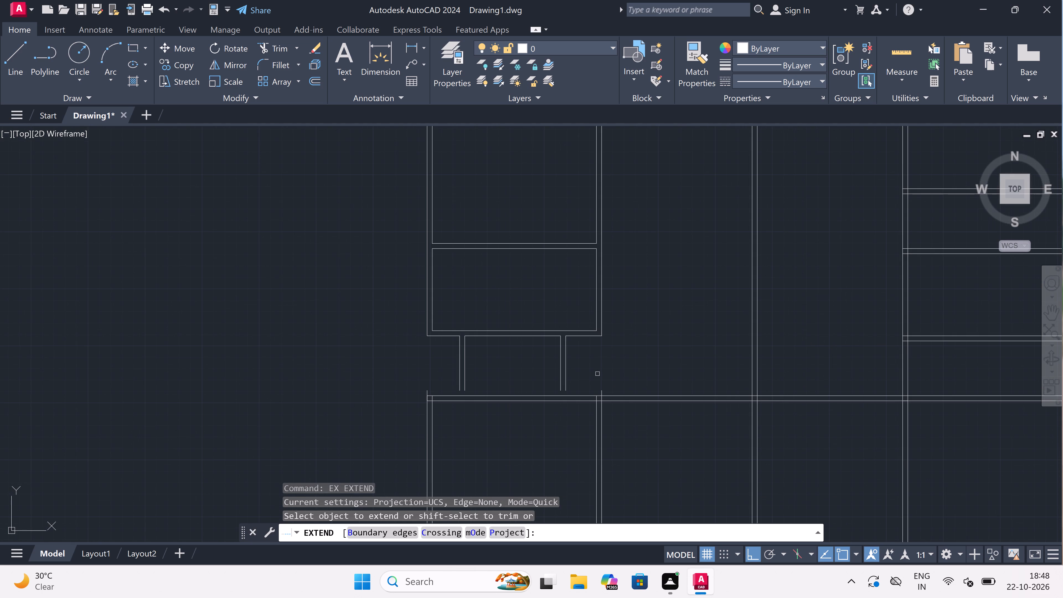
click(583, 370)
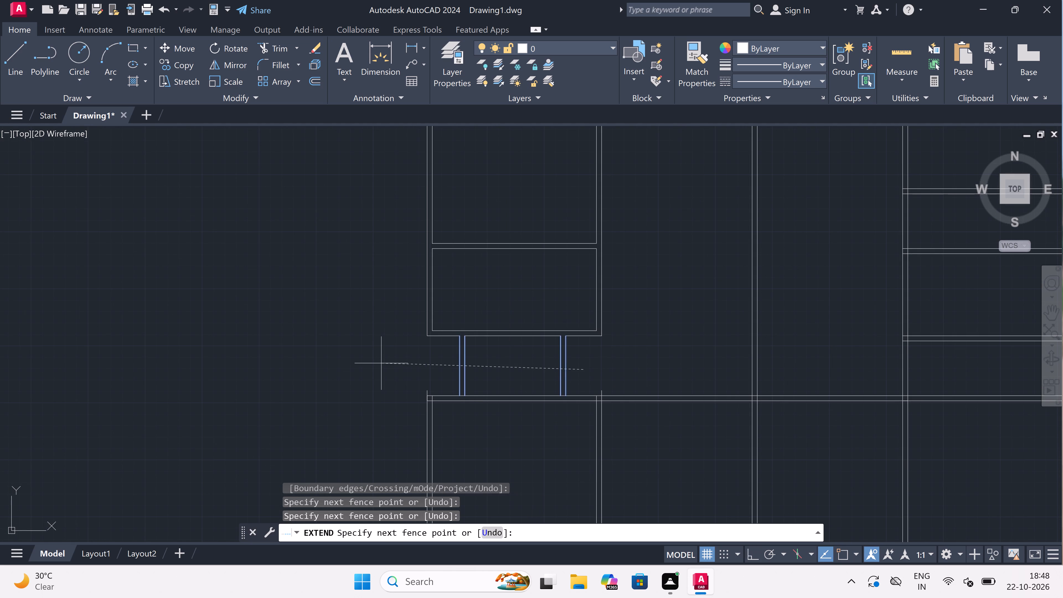
drag(372, 432, 343, 405)
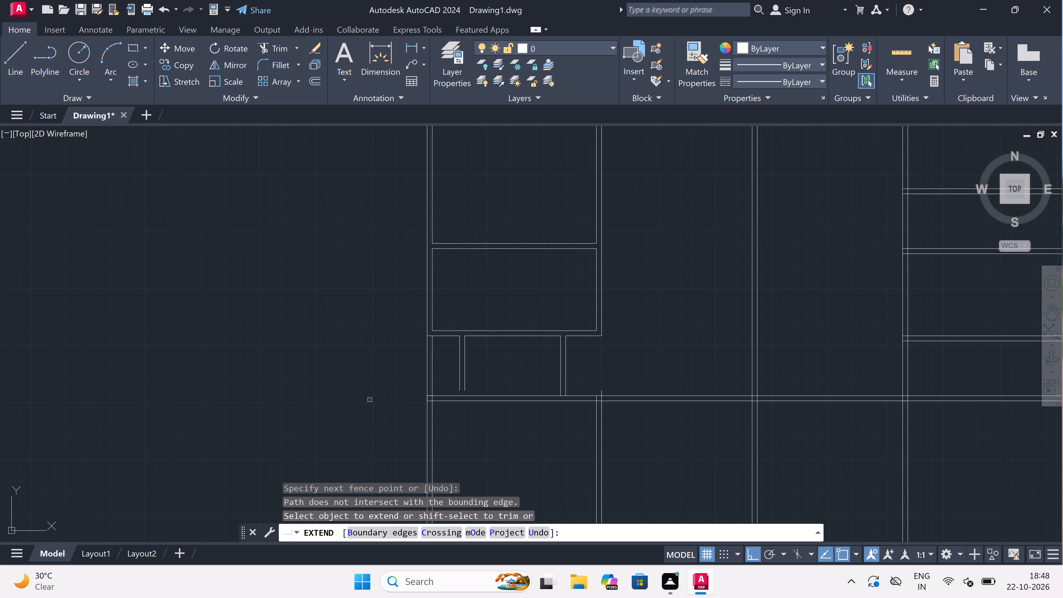
drag(343, 405, 293, 397)
click(572, 367)
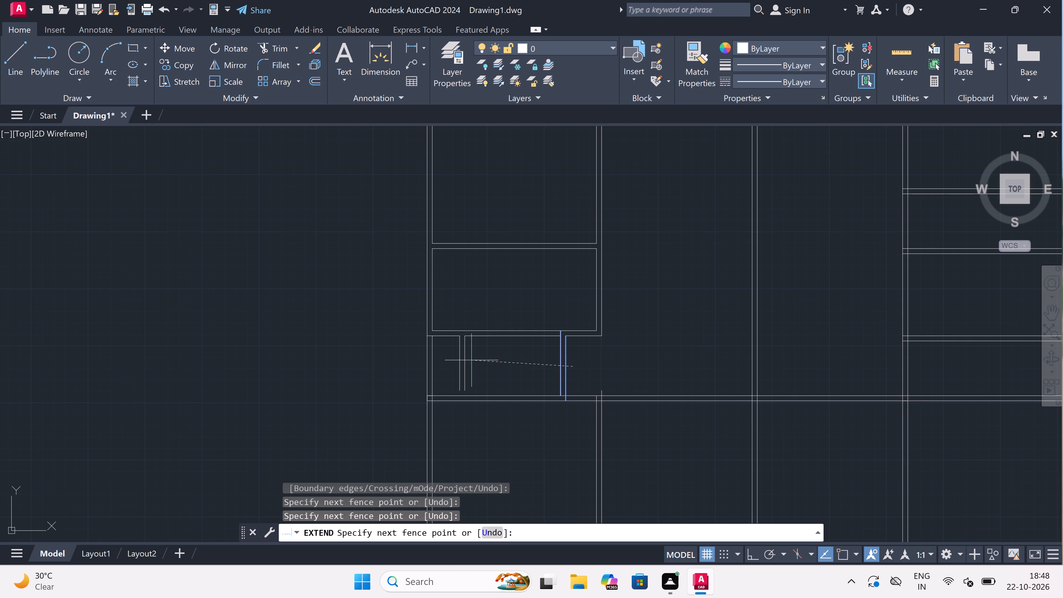
click(448, 380)
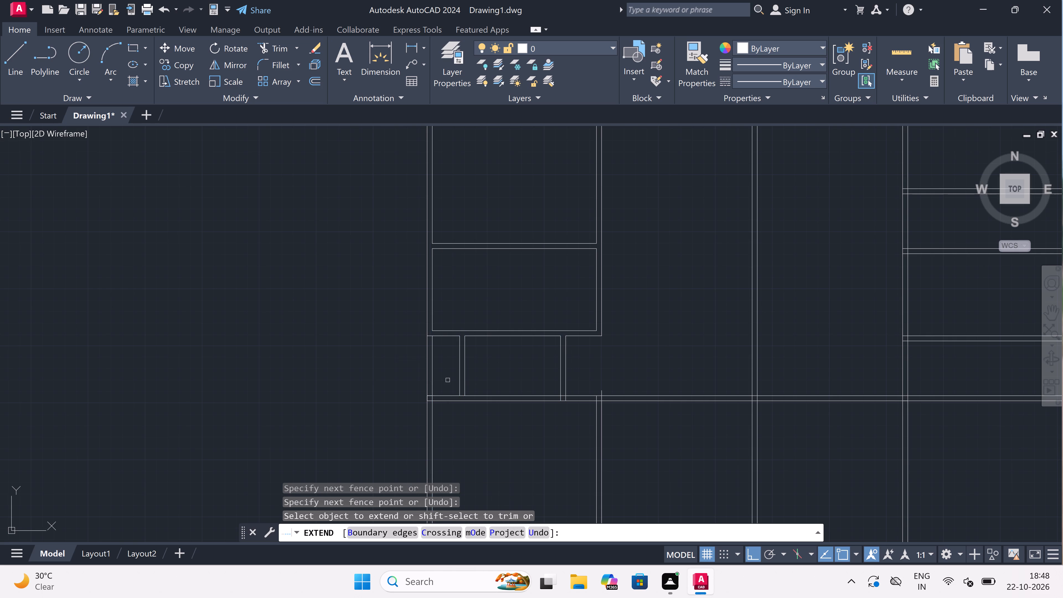
key(Escape)
Trim the surplus west wall lines beside the passage, between the southwest room and the room north of it.
text(tr)
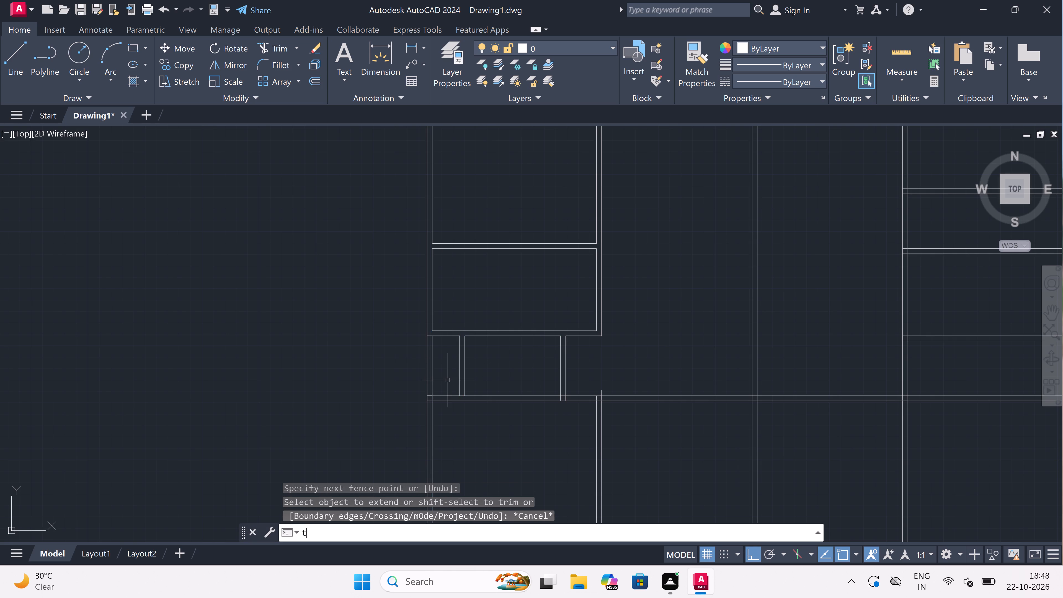
key(space)
click(451, 378)
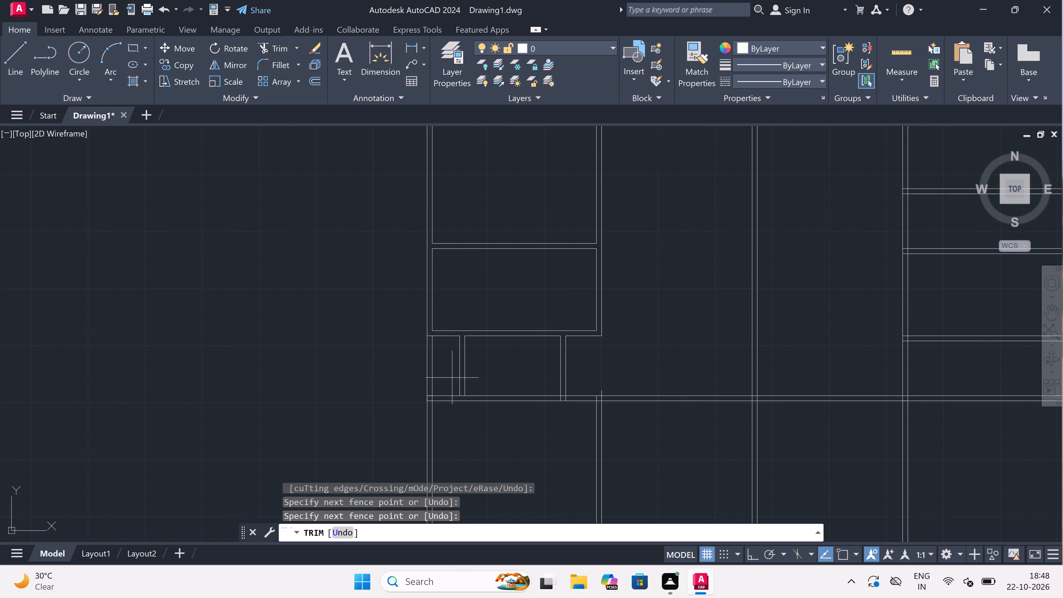
click(379, 388)
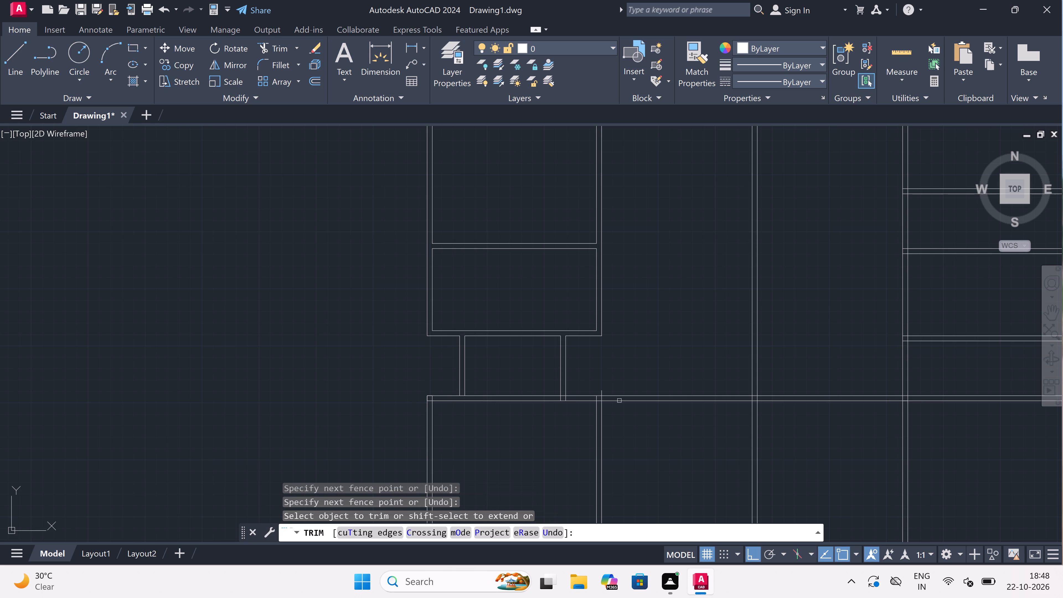
Trim the lines crossing the southwest room's north wall and the line closing the base of the west passage wall.
scroll(608, 393, up, 2)
click(608, 402)
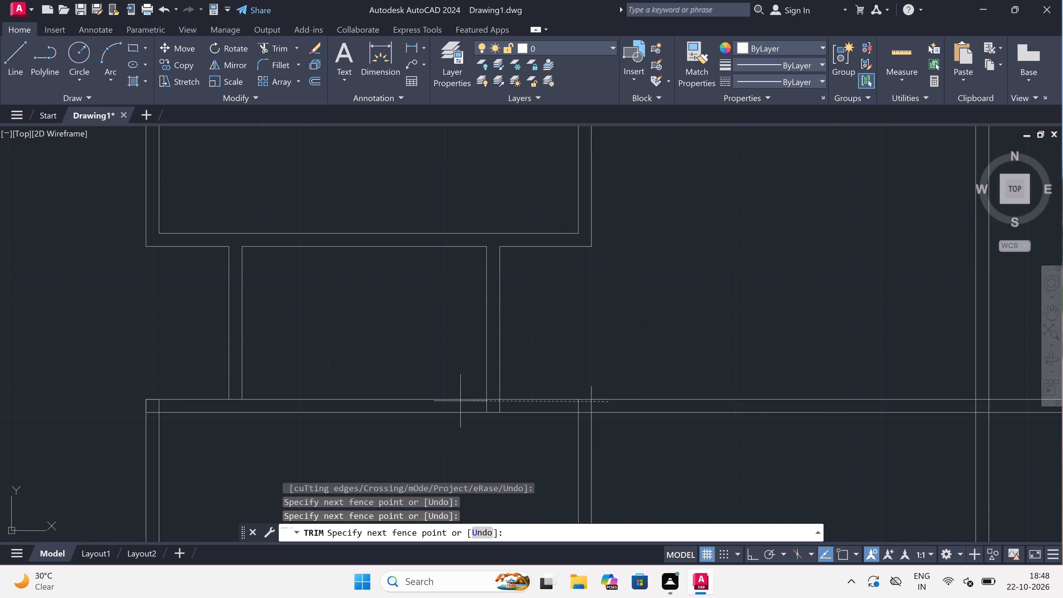
click(151, 402)
click(151, 405)
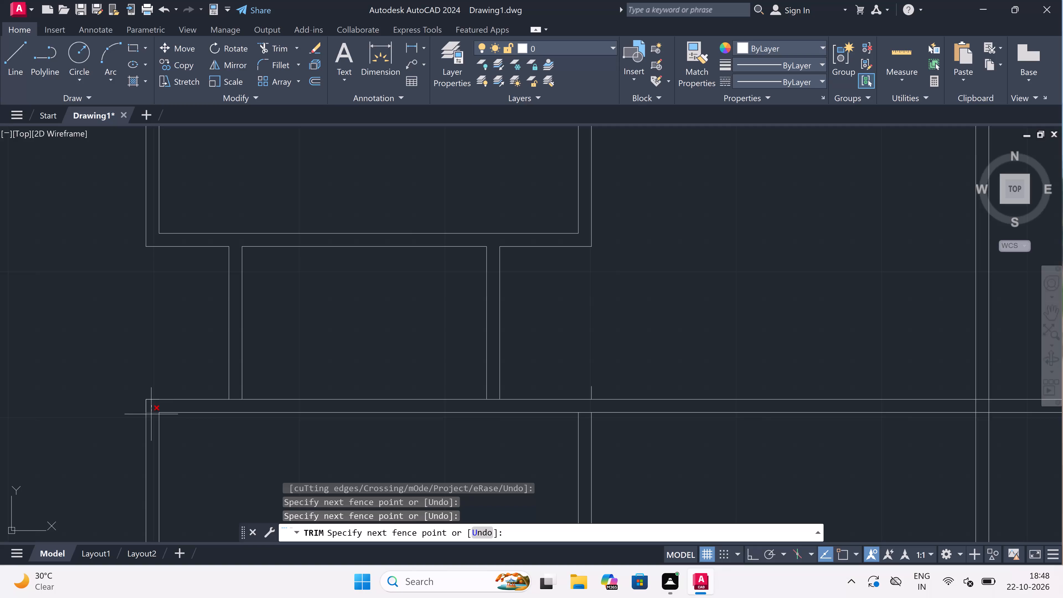
click(151, 421)
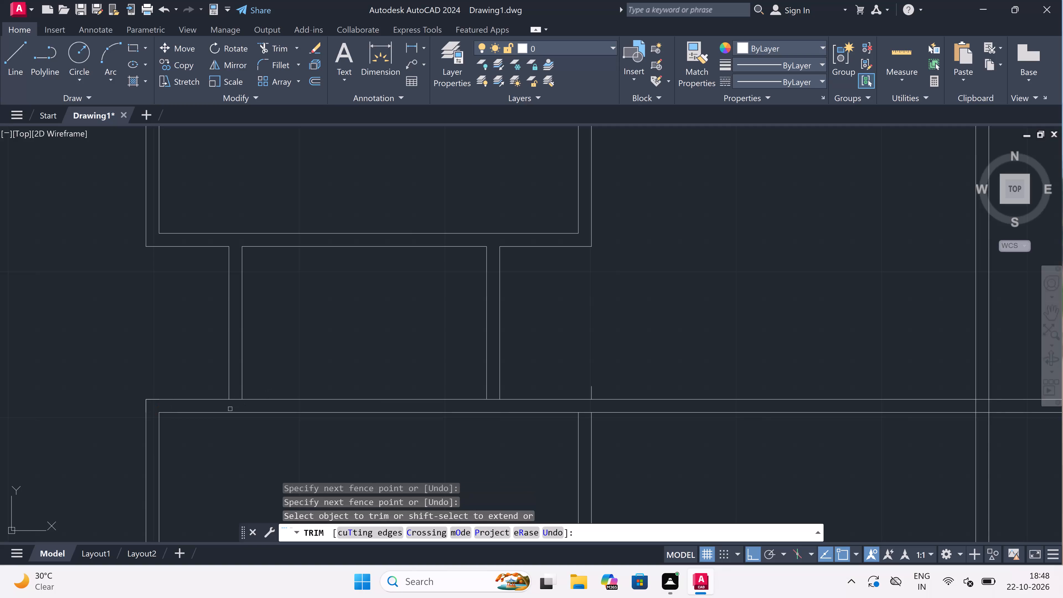
click(231, 406)
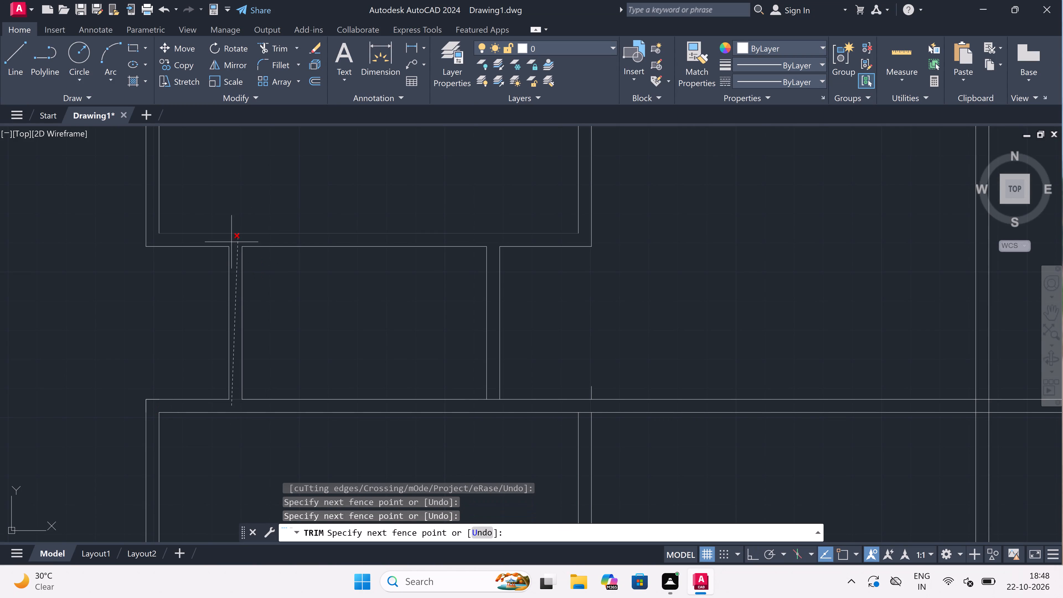
click(233, 252)
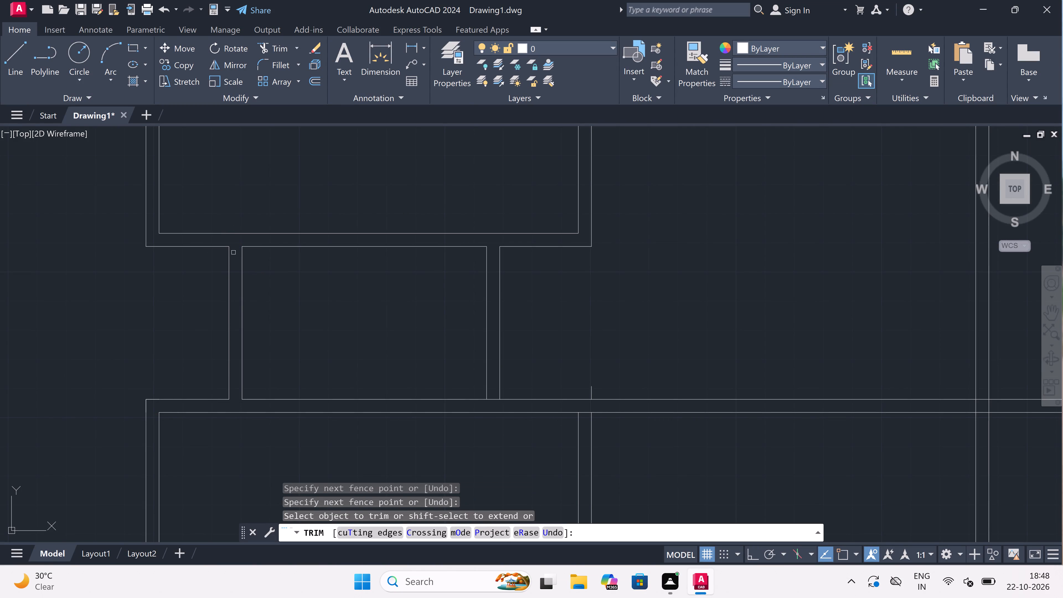
Trim the southwest room's northeast wall junction, including the stub above it, and open the base of the east passage wall.
scroll(233, 252, down, 1)
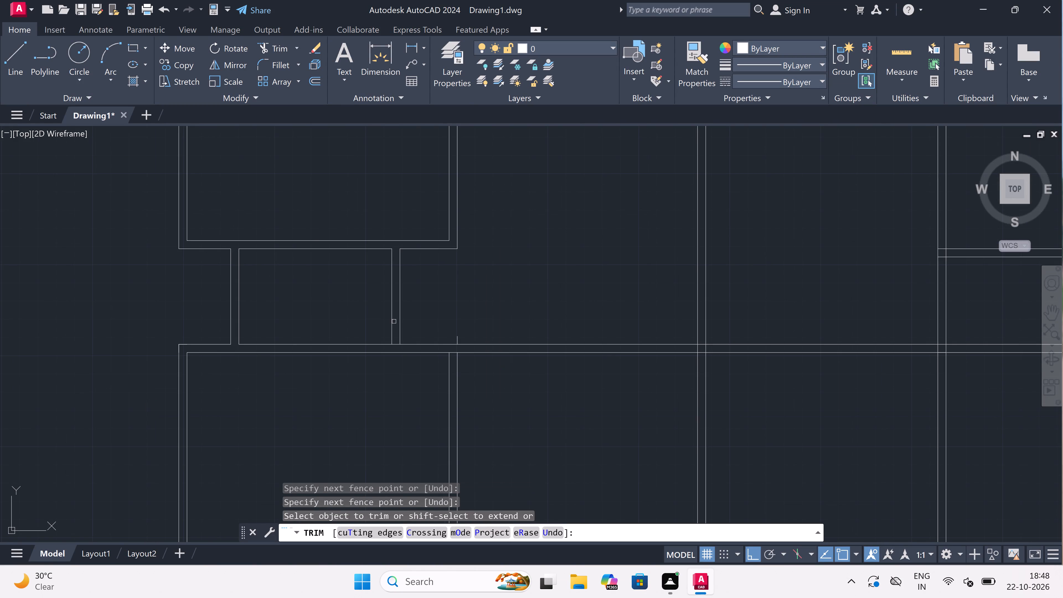
scroll(395, 321, down, 2)
scroll(435, 326, up, 2)
scroll(378, 334, up, 2)
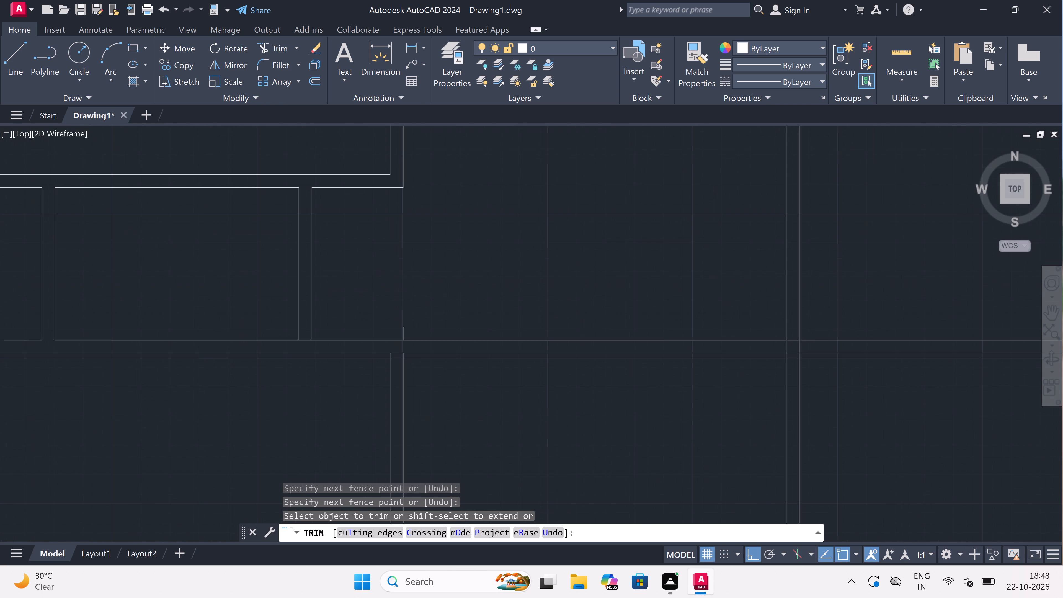
scroll(406, 341, up, 1)
drag(396, 380, 396, 373)
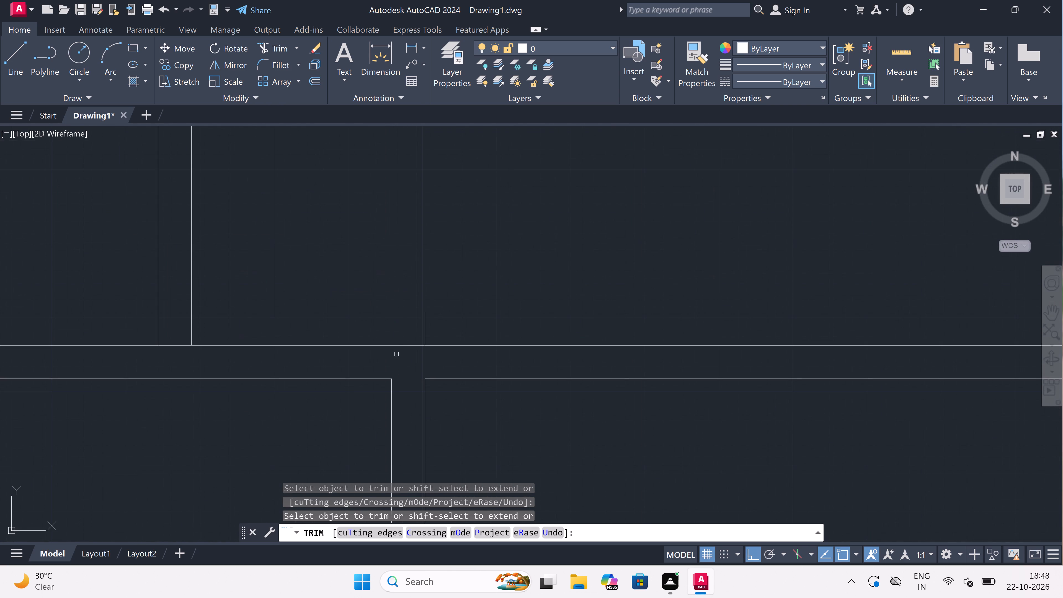
click(395, 324)
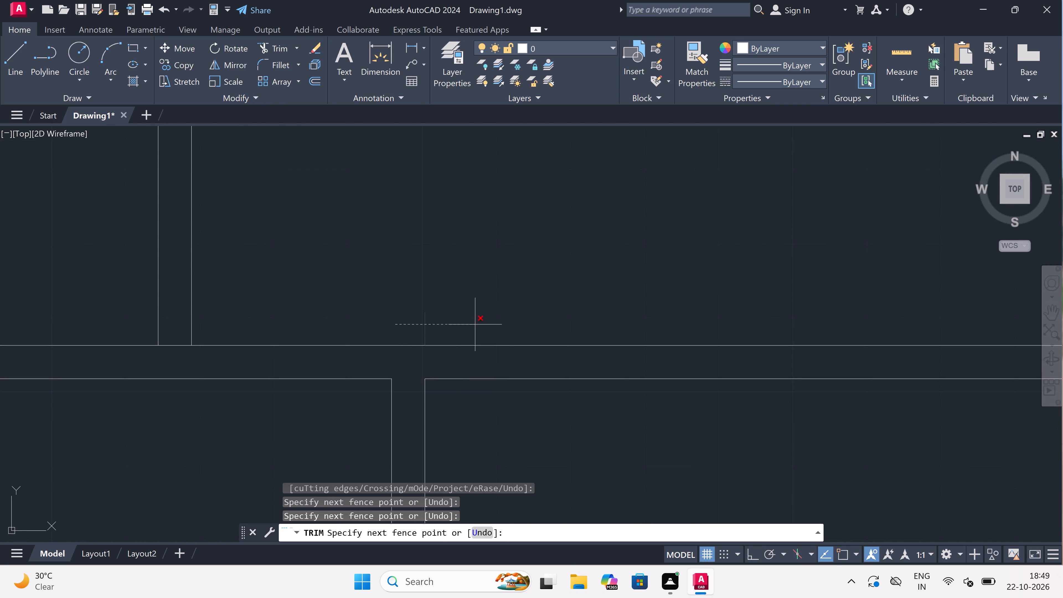
click(475, 324)
scroll(475, 324, down, 1)
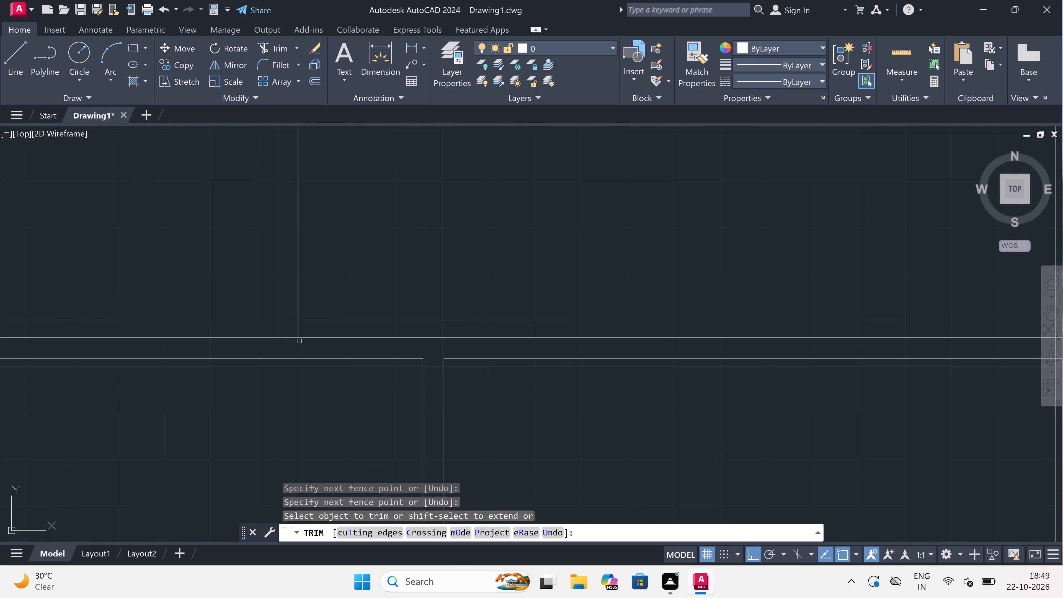
scroll(298, 341, up, 1)
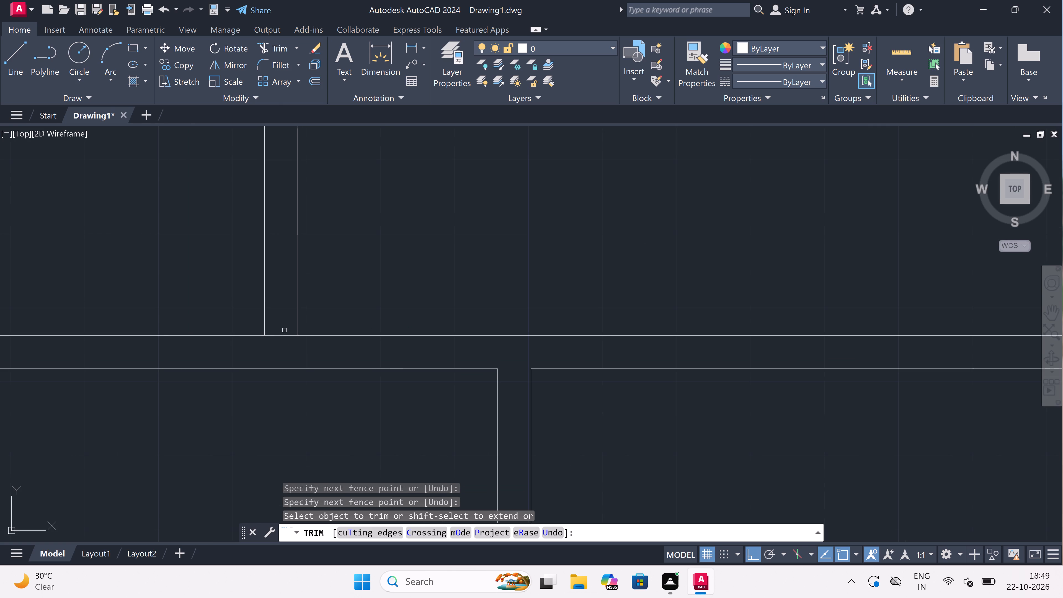
click(282, 334)
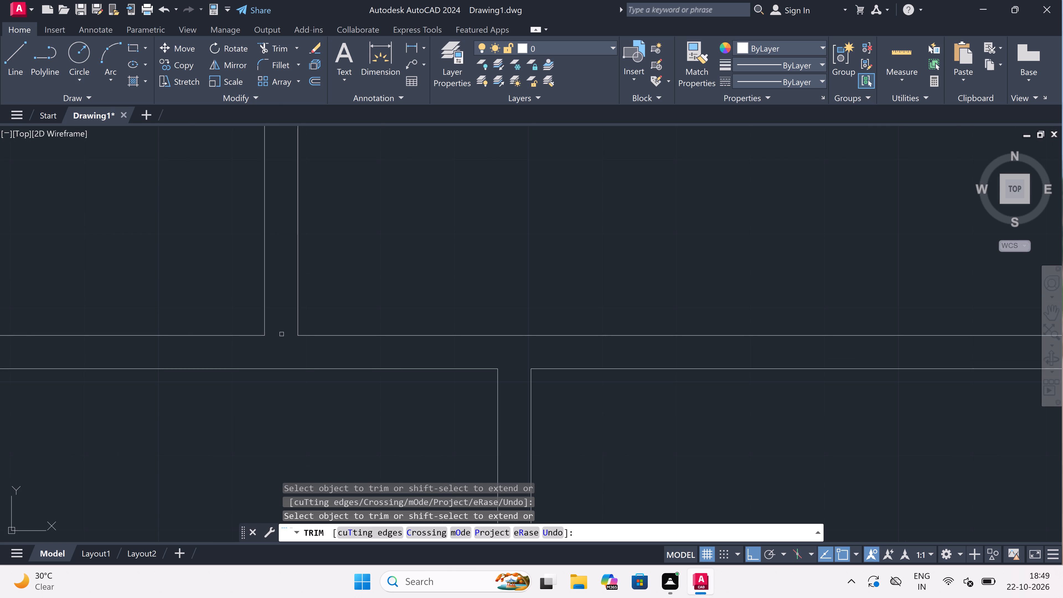
scroll(282, 334, down, 5)
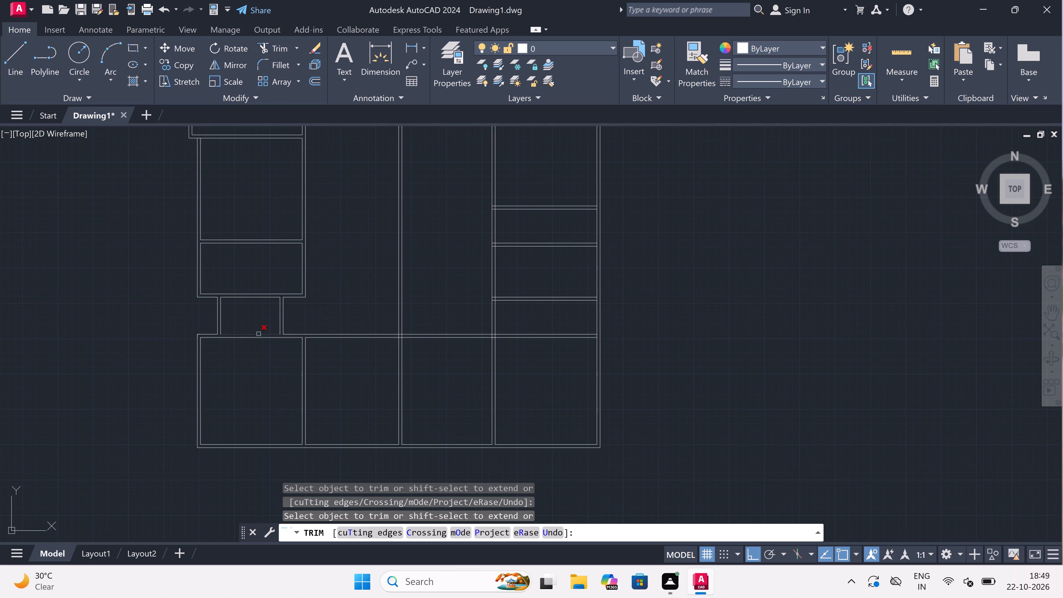
scroll(224, 347, down, 1)
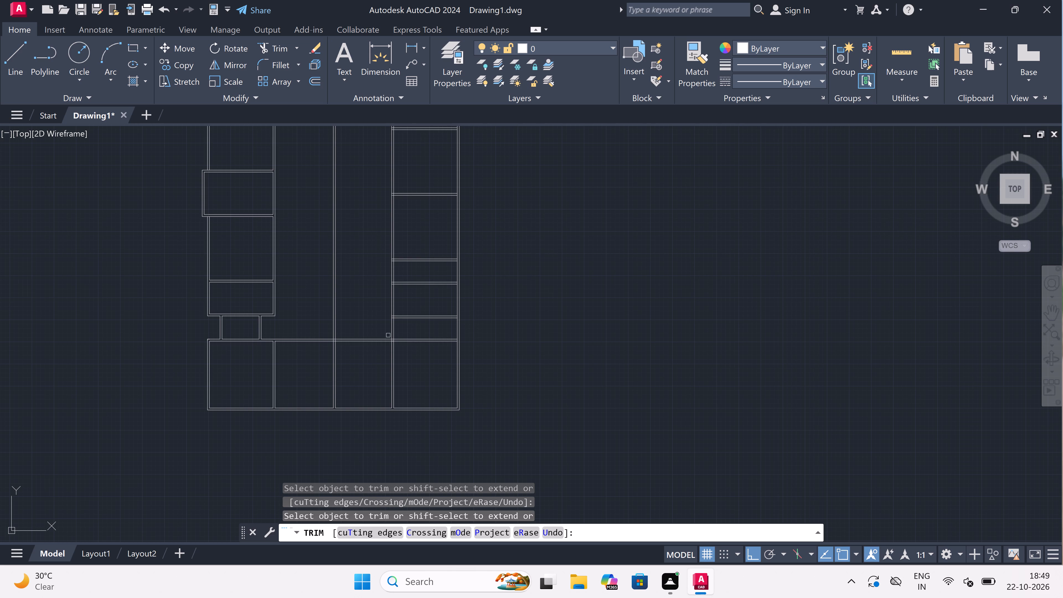
key(Escape)
In the eastern column's space above the southeast room, draw a 4.5" north-south partition with its west face 2' from the east wall.
text(l)
key(space)
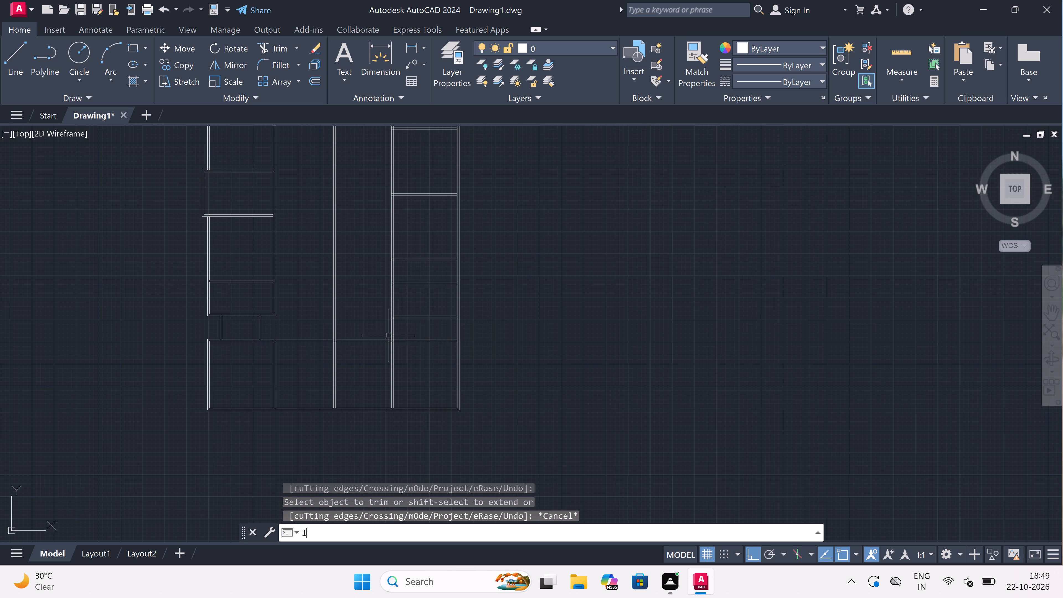
scroll(438, 334, up, 2)
scroll(490, 355, up, 1)
click(486, 343)
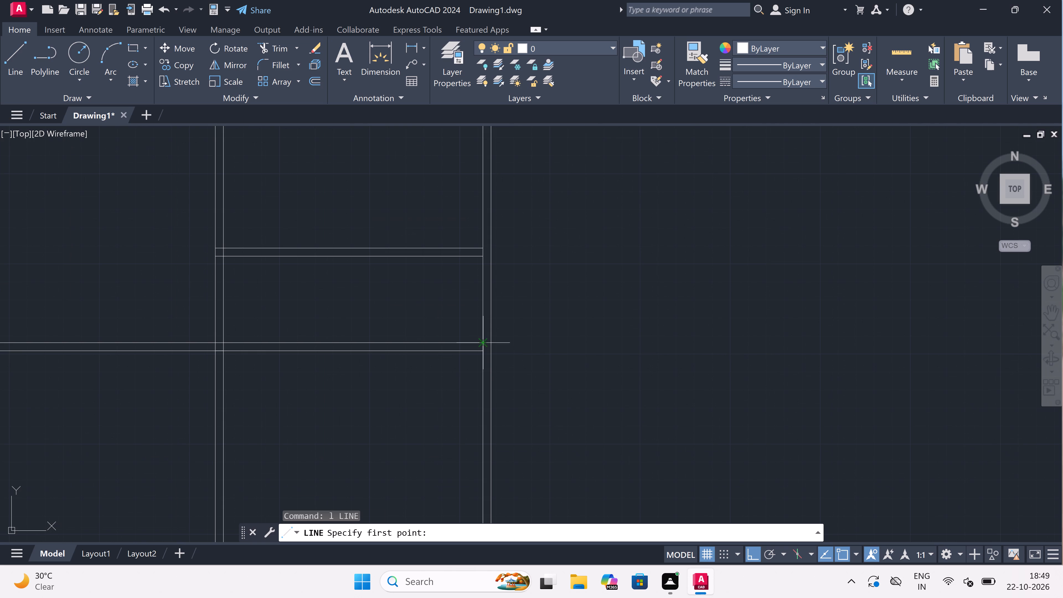
text(2')
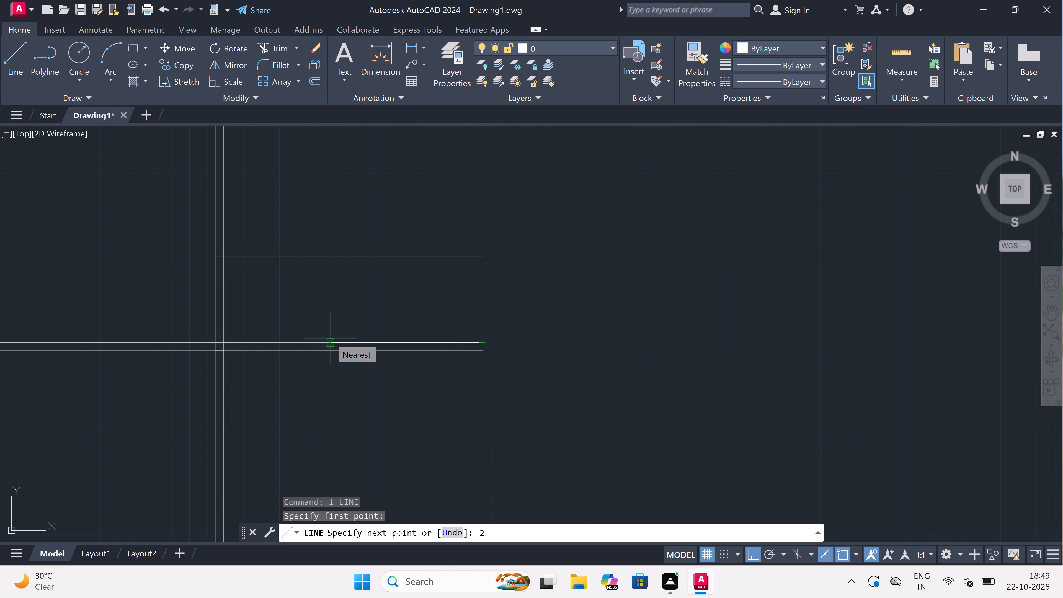
key(space)
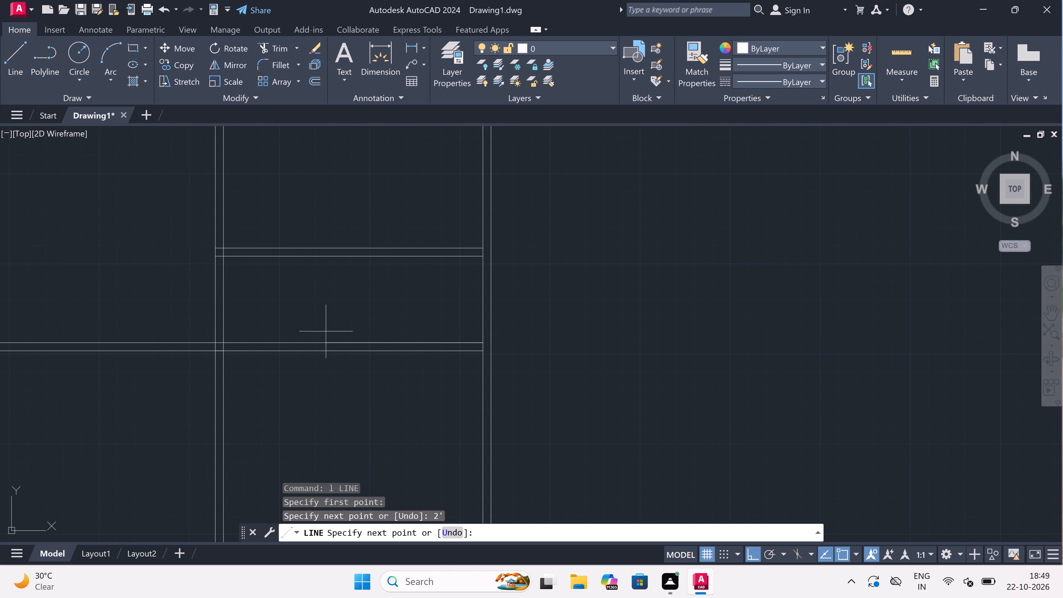
click(435, 257)
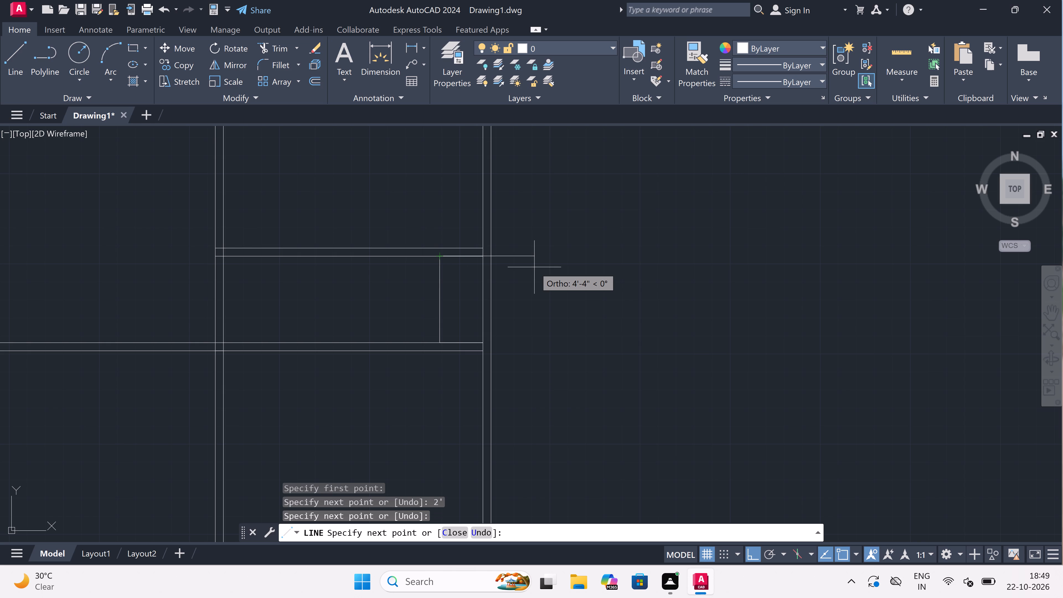
key(4)
text(.5)
text(")
key(space)
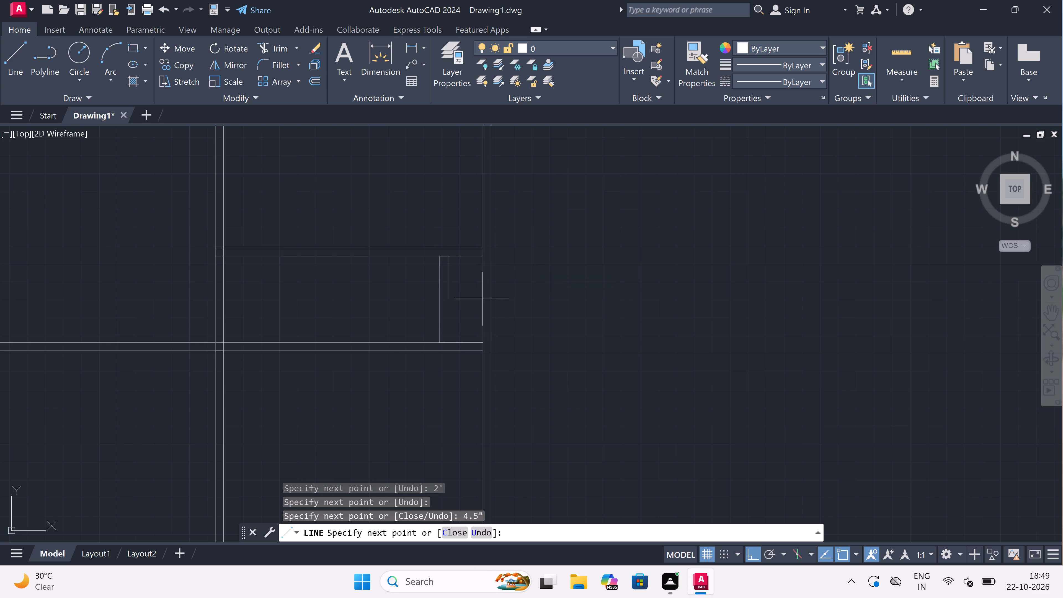
scroll(466, 313, up, 1)
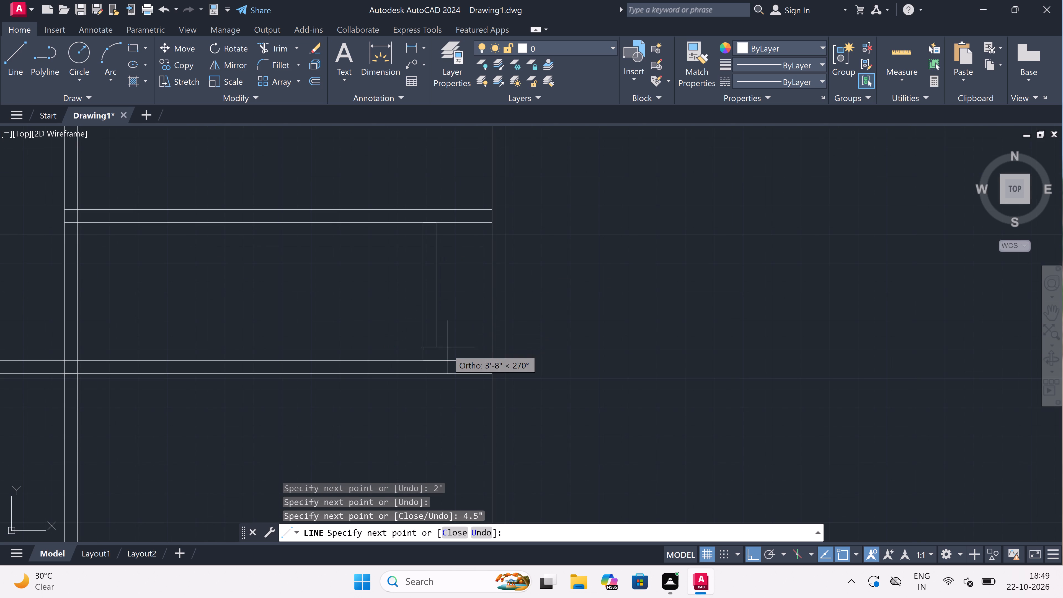
click(436, 362)
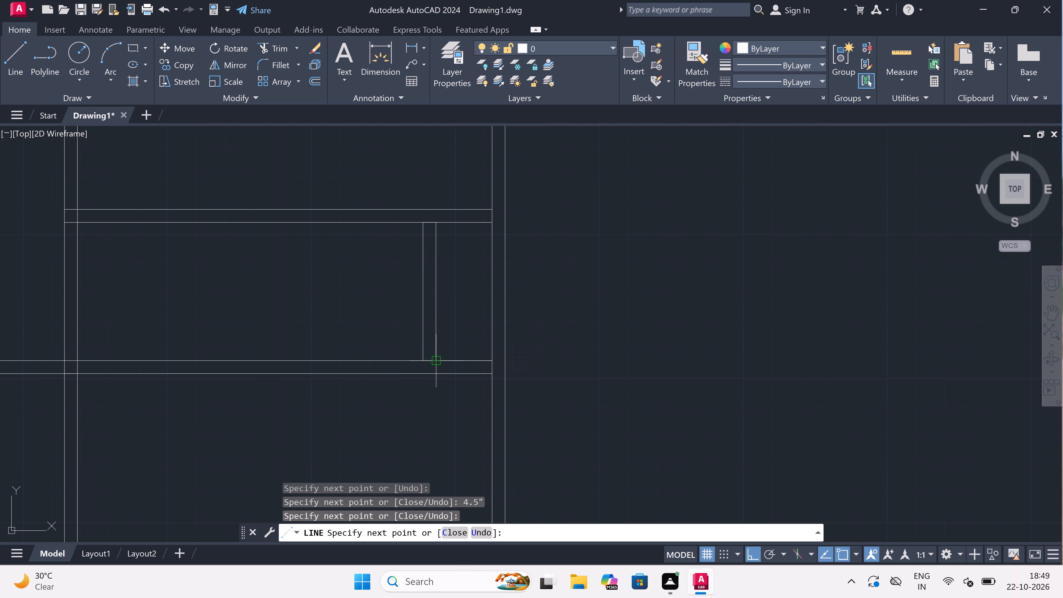
key(Escape)
Draw a second 4.5" north-south partition in the same space, its east face 7' west of the first partition's west face.
key(space)
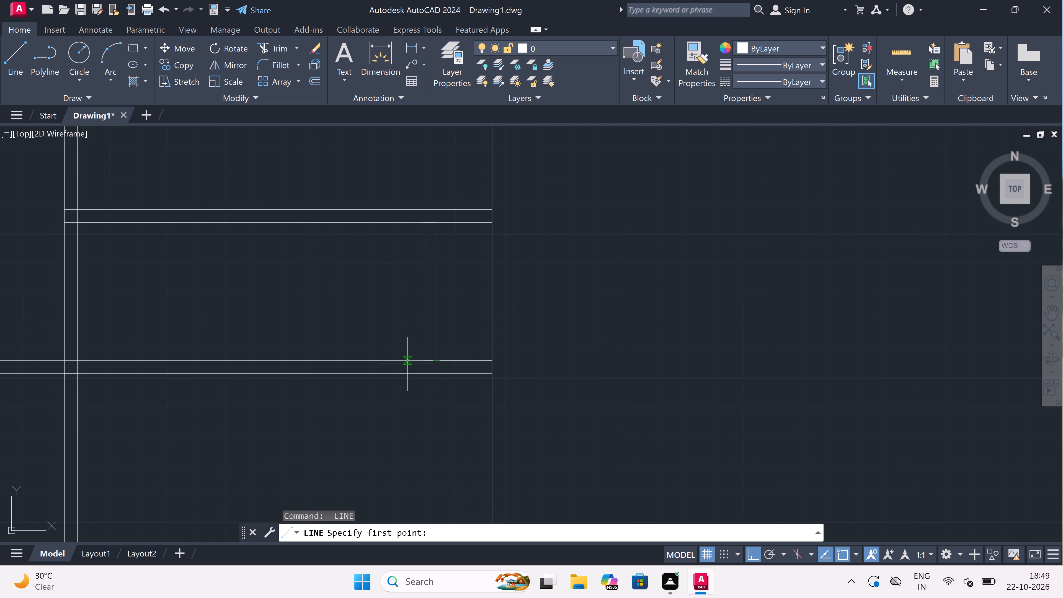
click(419, 359)
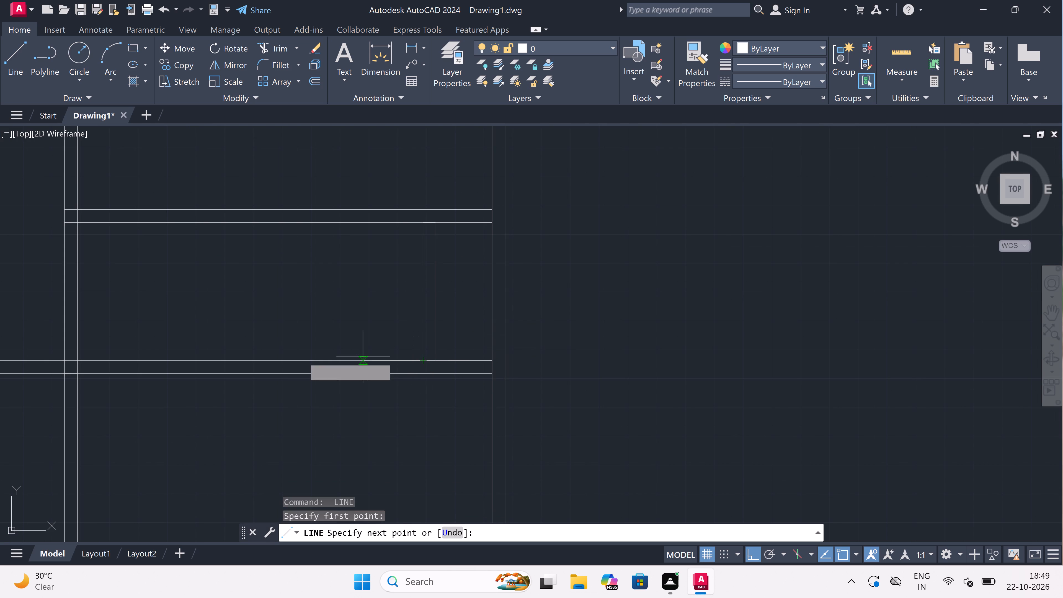
text(7')
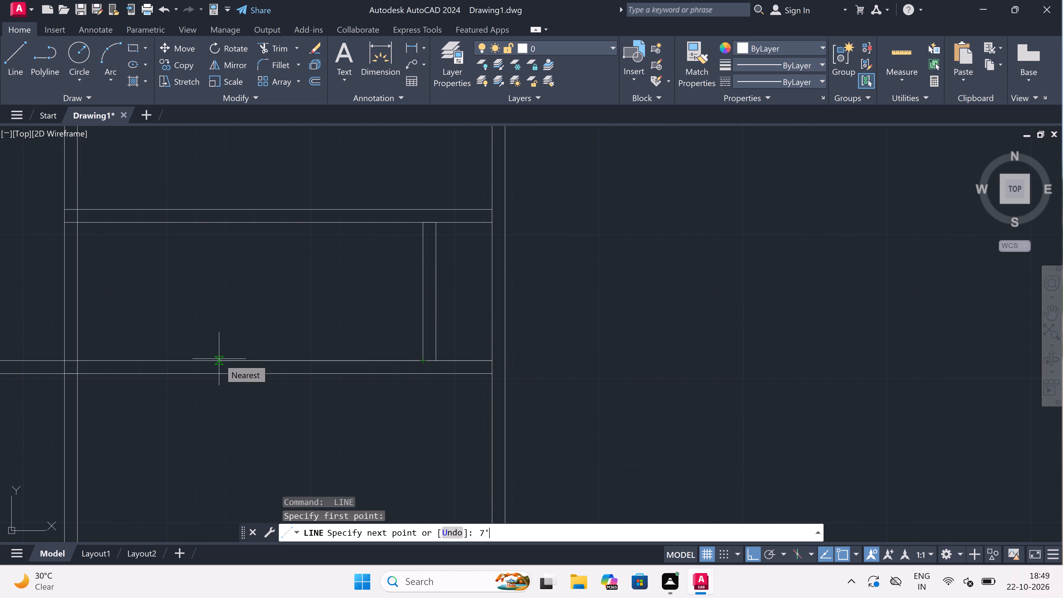
key(space)
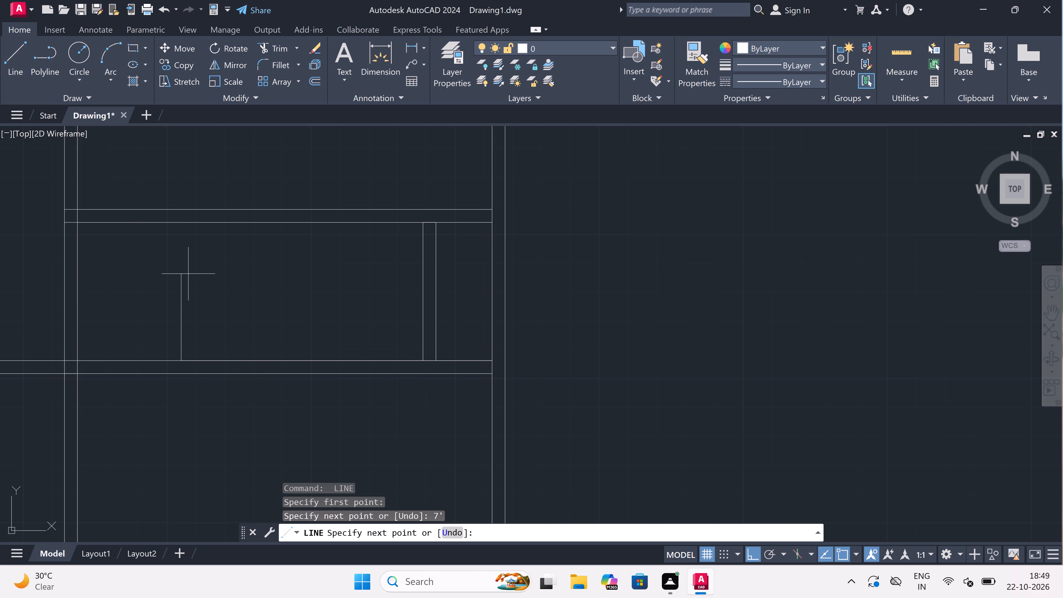
scroll(364, 283, down, 2)
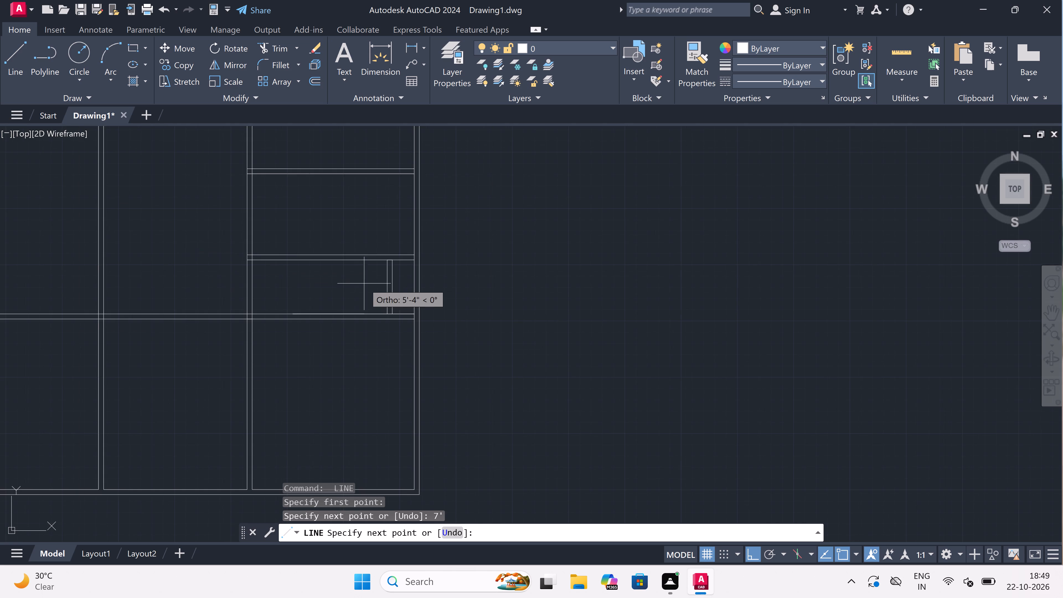
scroll(283, 266, up, 2)
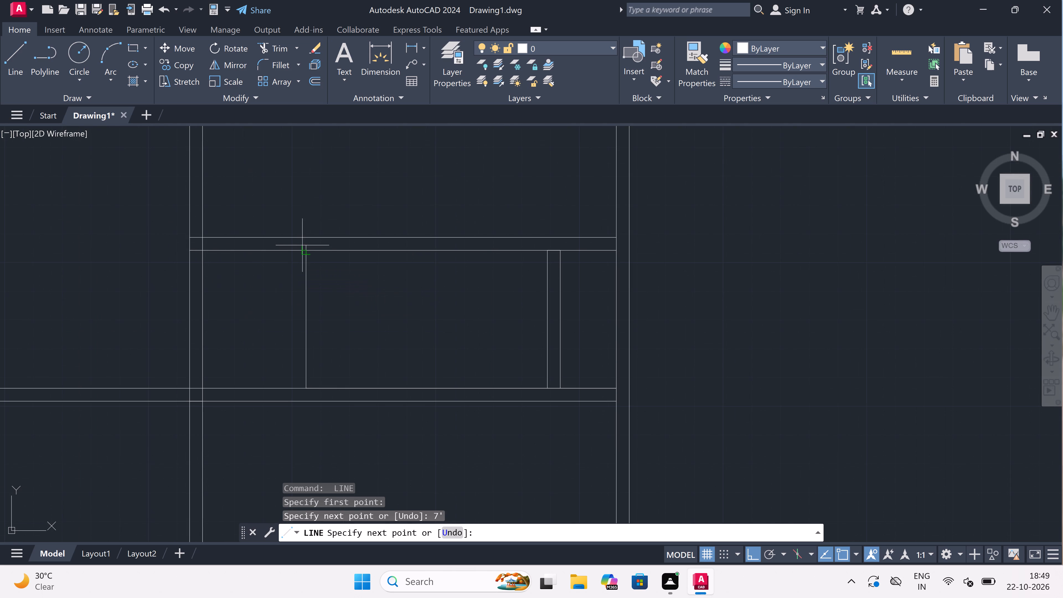
click(309, 248)
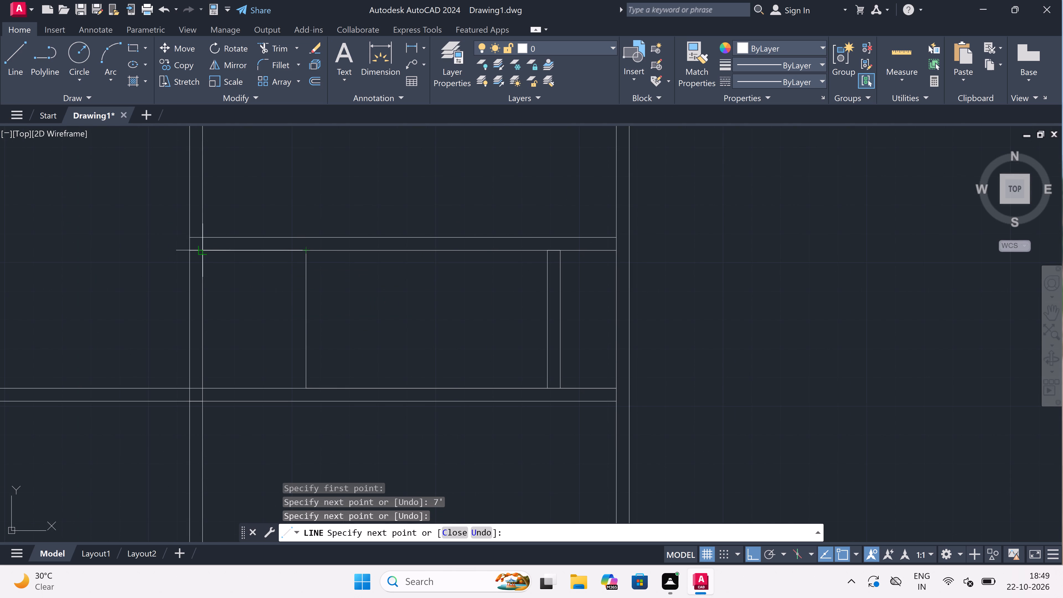
text(4.5)
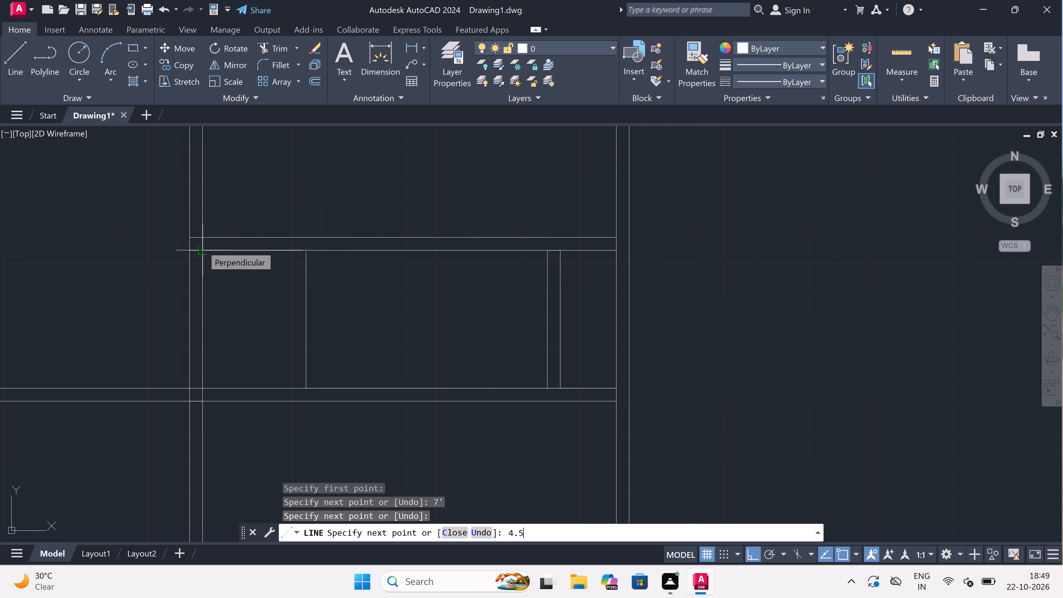
text(")
key(space)
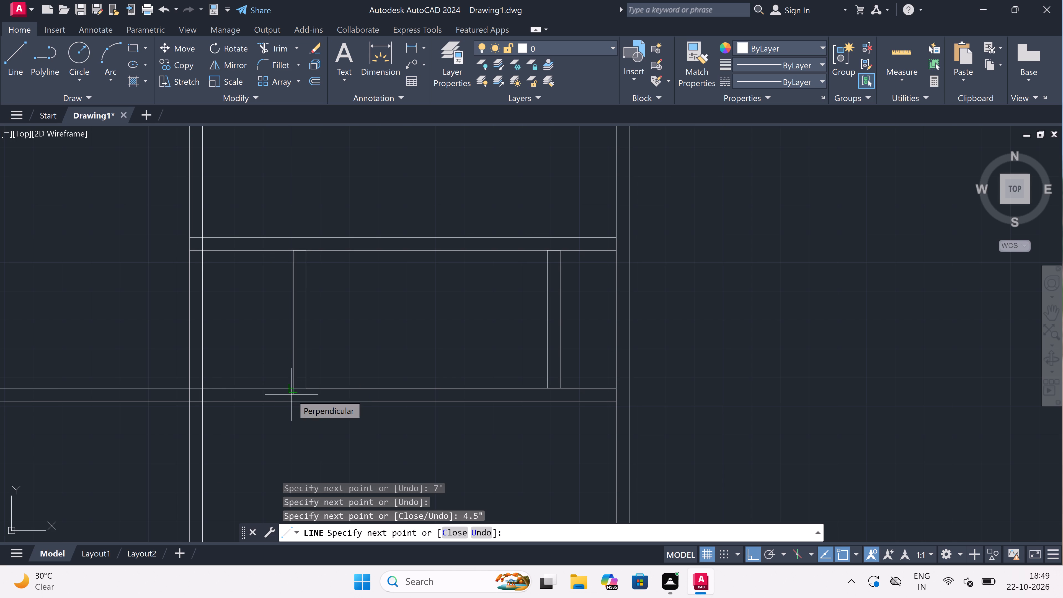
click(292, 387)
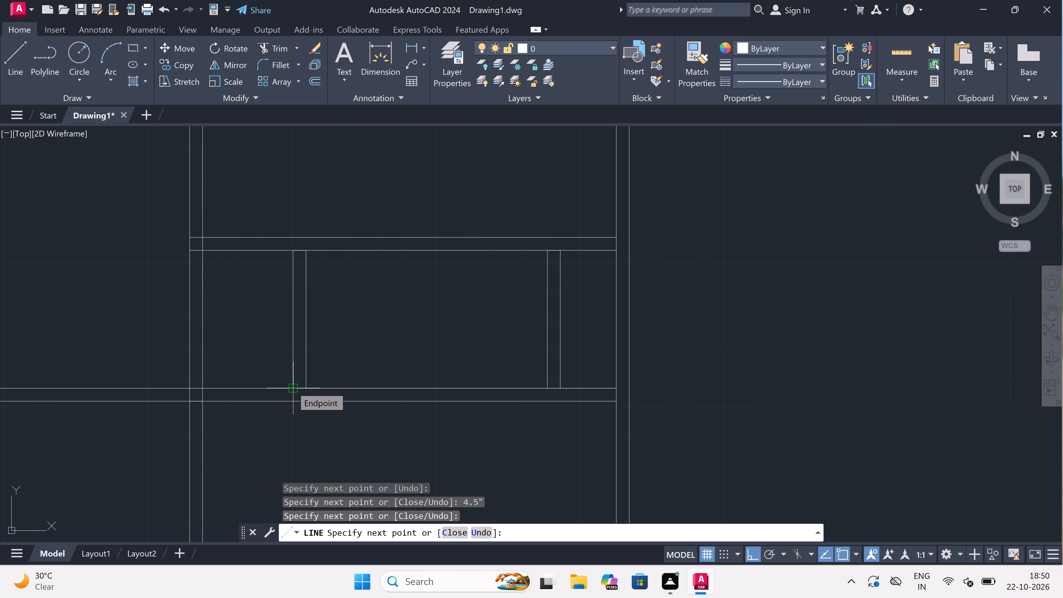
key(Escape)
Trim the column's inner wall line and the southeast room's north wall line where they cross at that room's northwest junction.
text(tr)
key(space)
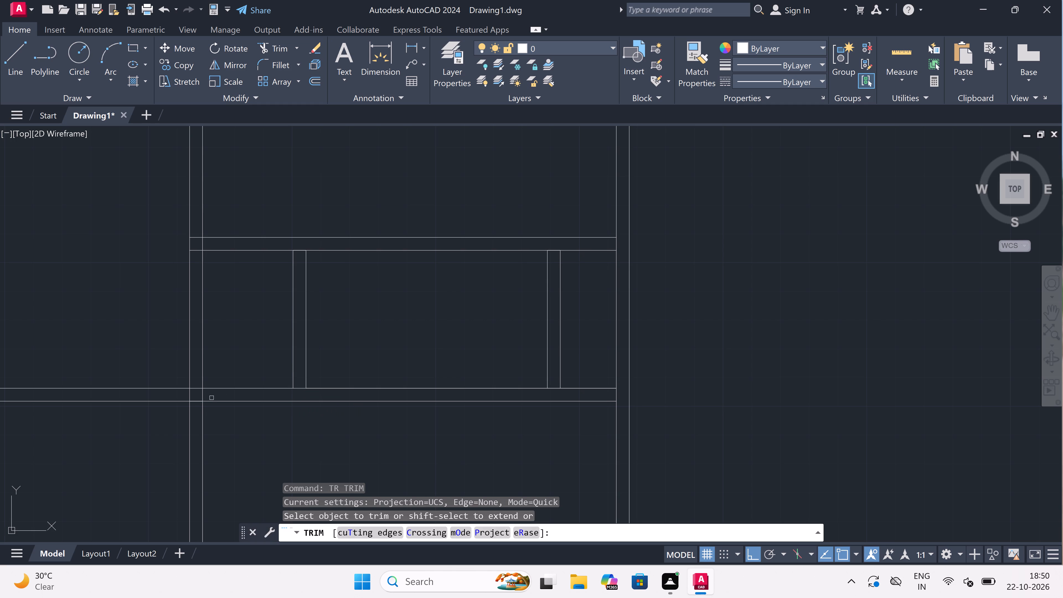
scroll(205, 395, up, 2)
click(195, 394)
click(215, 397)
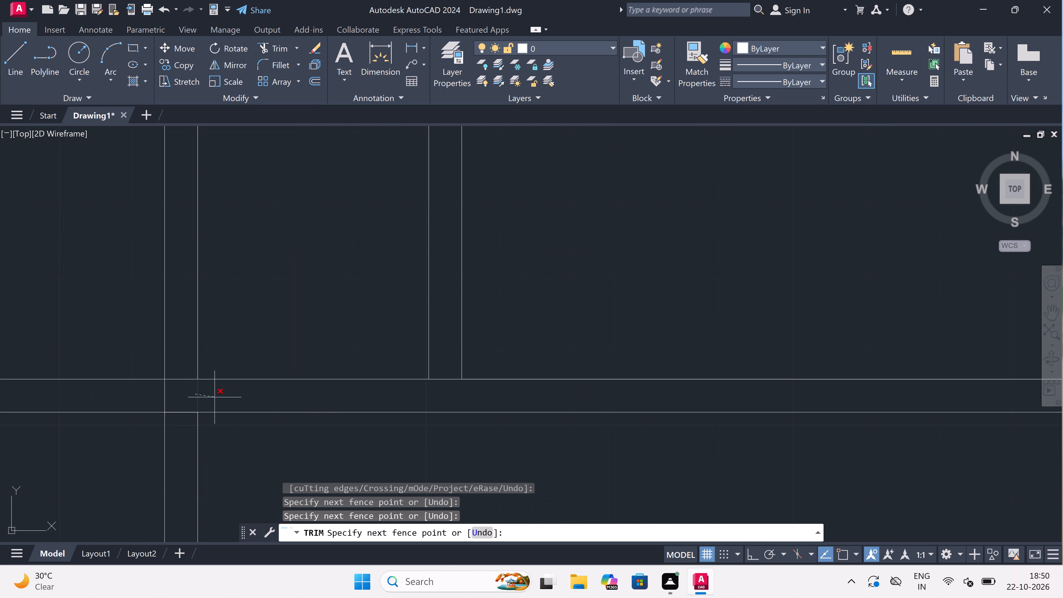
click(182, 402)
click(178, 451)
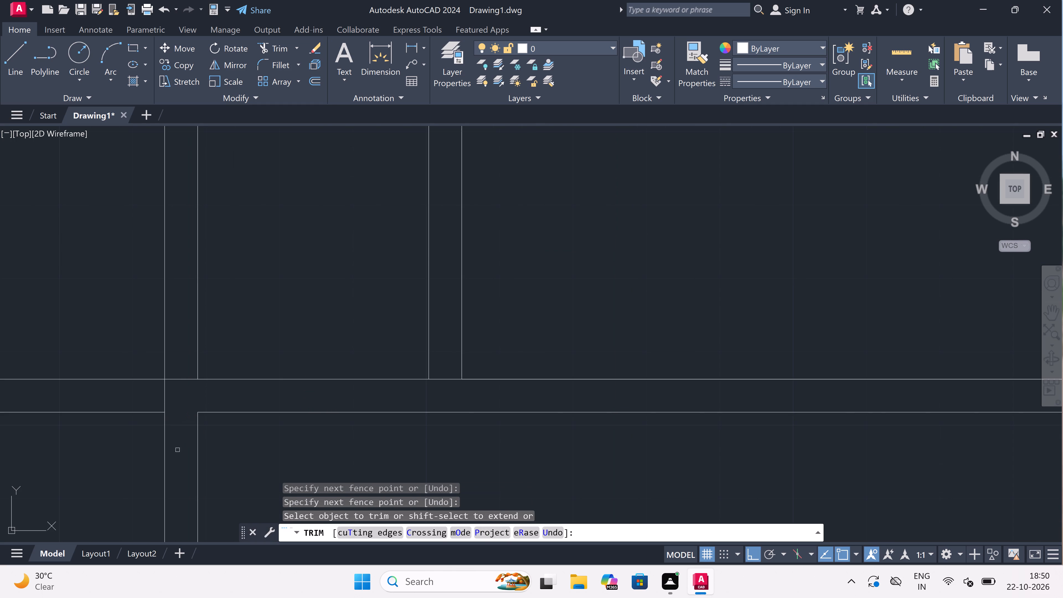
Remove the column's west wall lines beside the new western partition and trim the stub at the corner of the room above.
scroll(177, 450, down, 4)
click(167, 402)
click(208, 417)
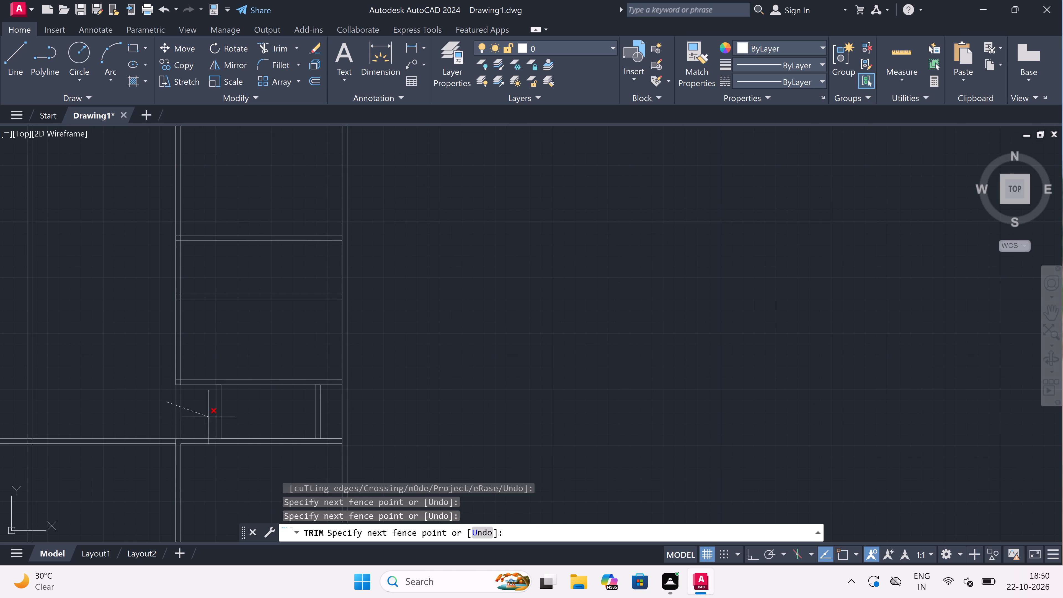
scroll(181, 388, up, 3)
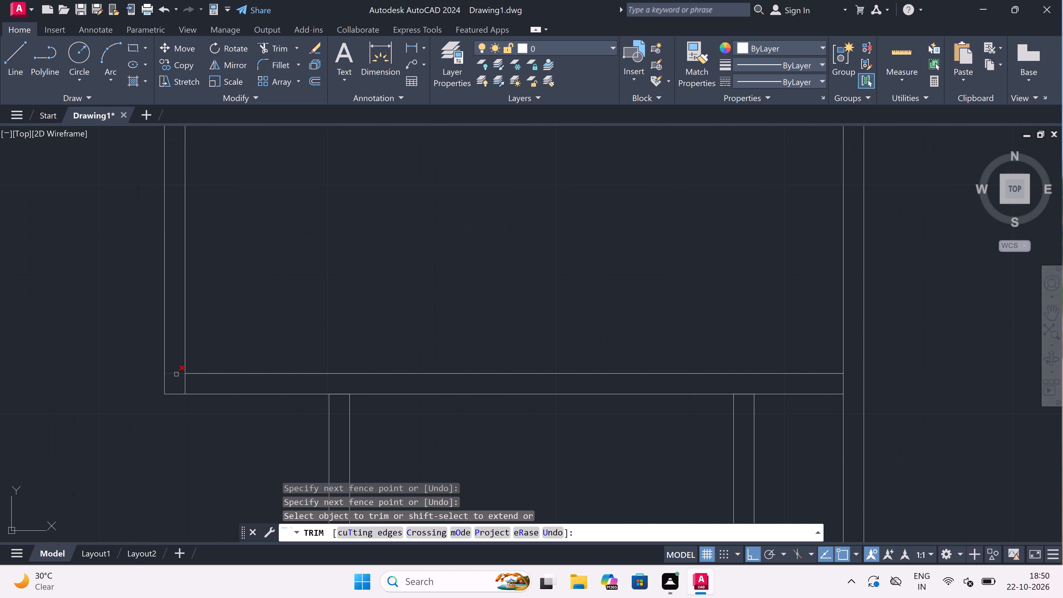
click(176, 372)
click(182, 383)
click(205, 384)
Trim the wall lines closing the north and south ends of the eastern column's western partition.
click(344, 380)
scroll(345, 380, down, 2)
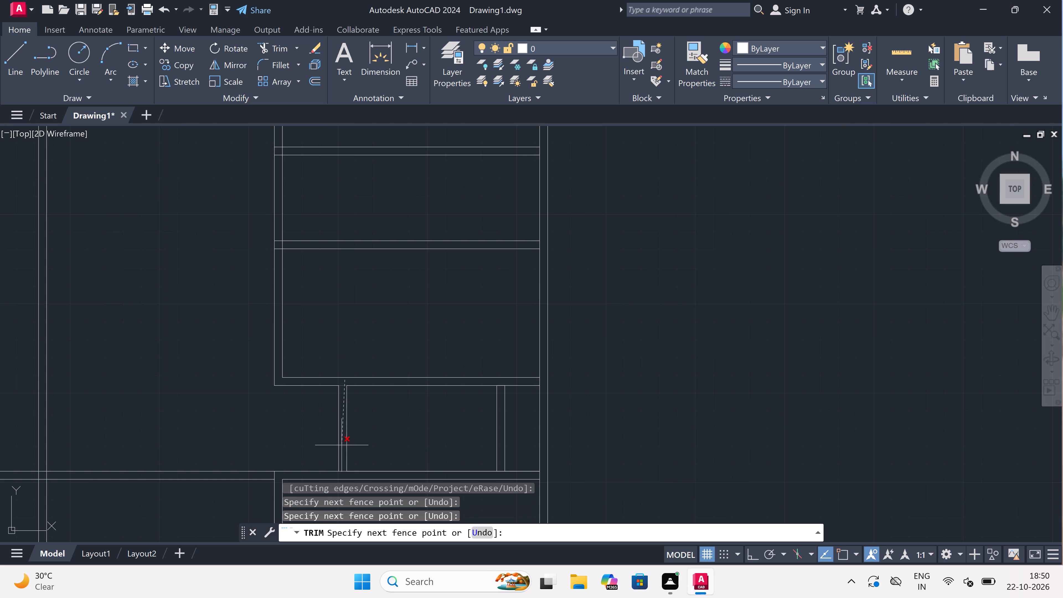
scroll(342, 481, up, 2)
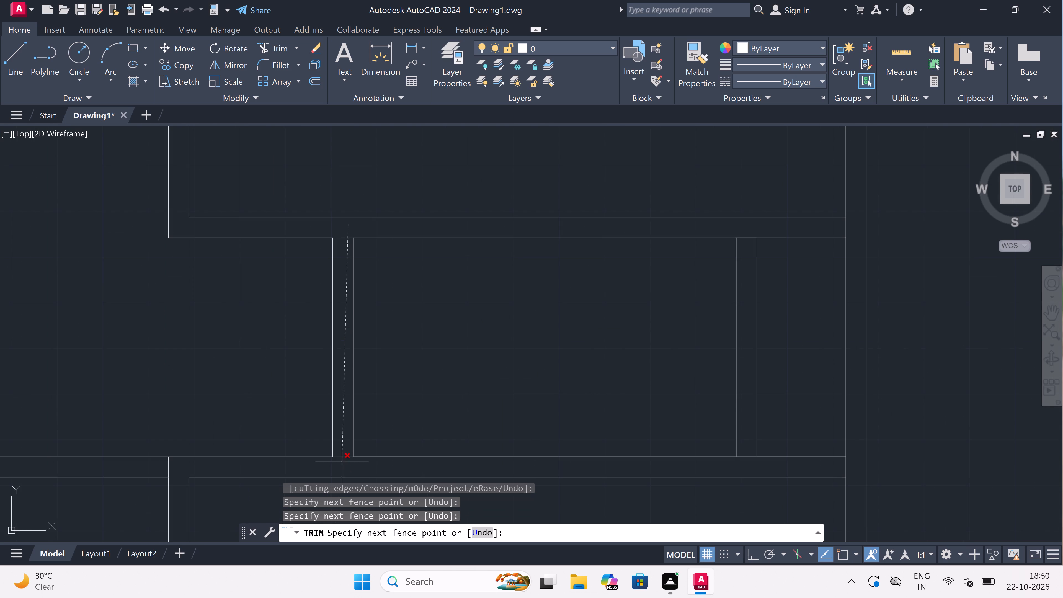
click(343, 457)
scroll(253, 368, down, 6)
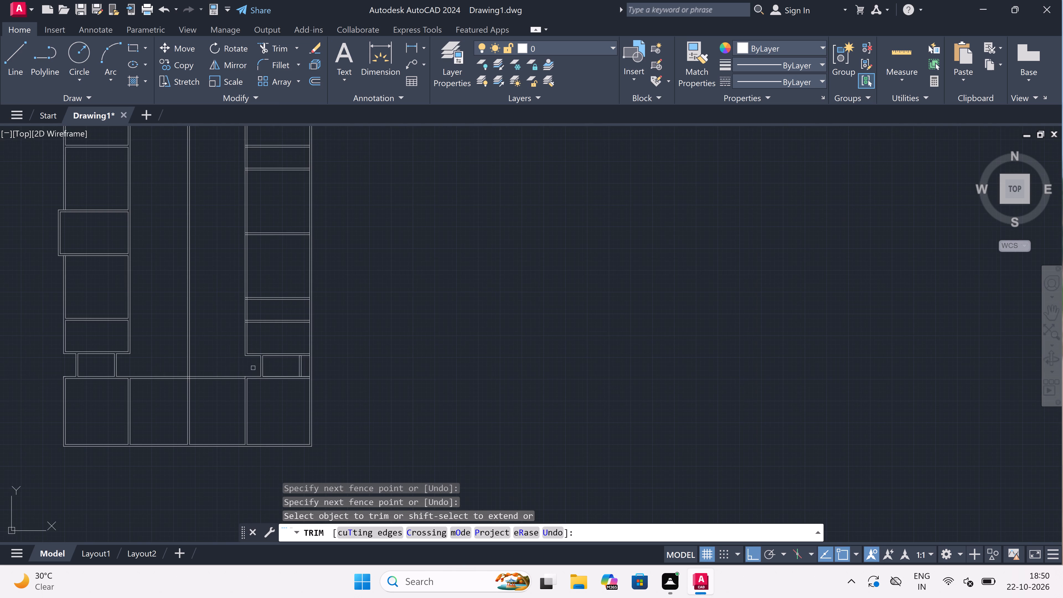
Trim the remaining line crossing the wall at the southeast room's northwest junction.
scroll(247, 375, up, 3)
scroll(244, 401, up, 2)
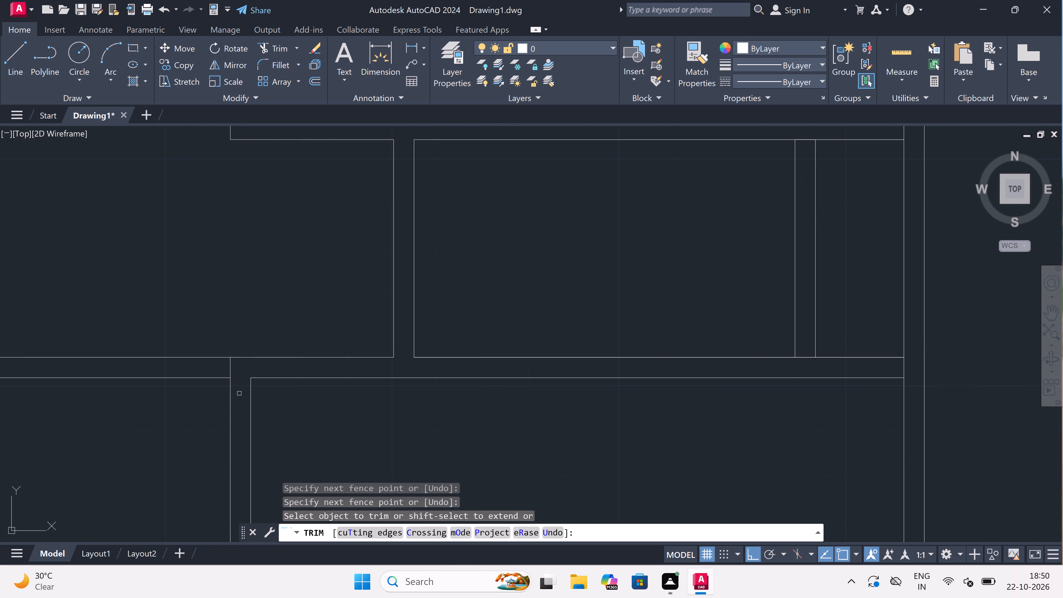
scroll(227, 383, up, 2)
drag(228, 363, 231, 362)
click(311, 359)
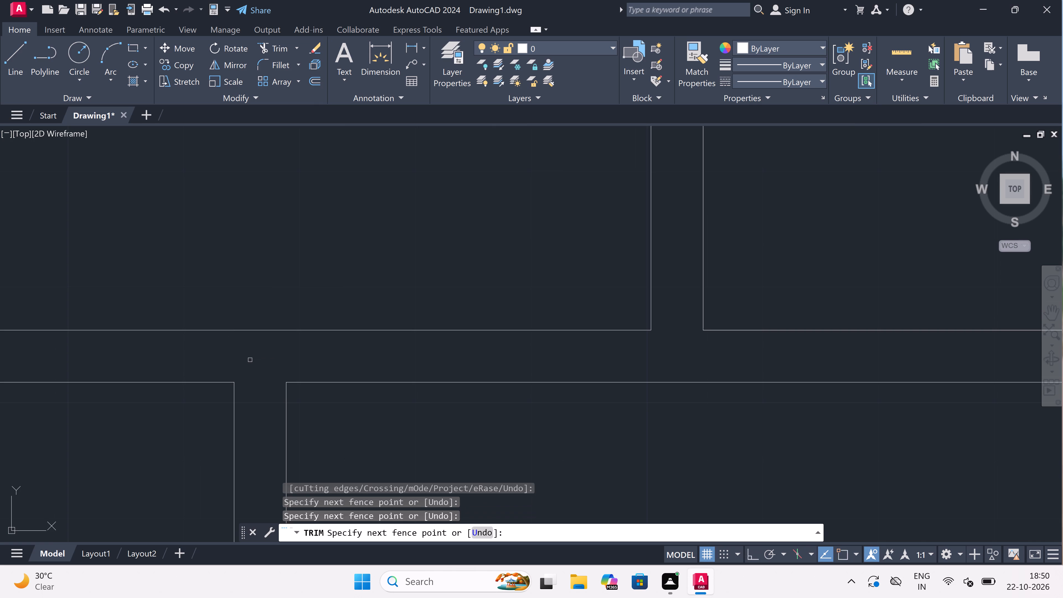
scroll(251, 359, down, 6)
scroll(92, 344, down, 2)
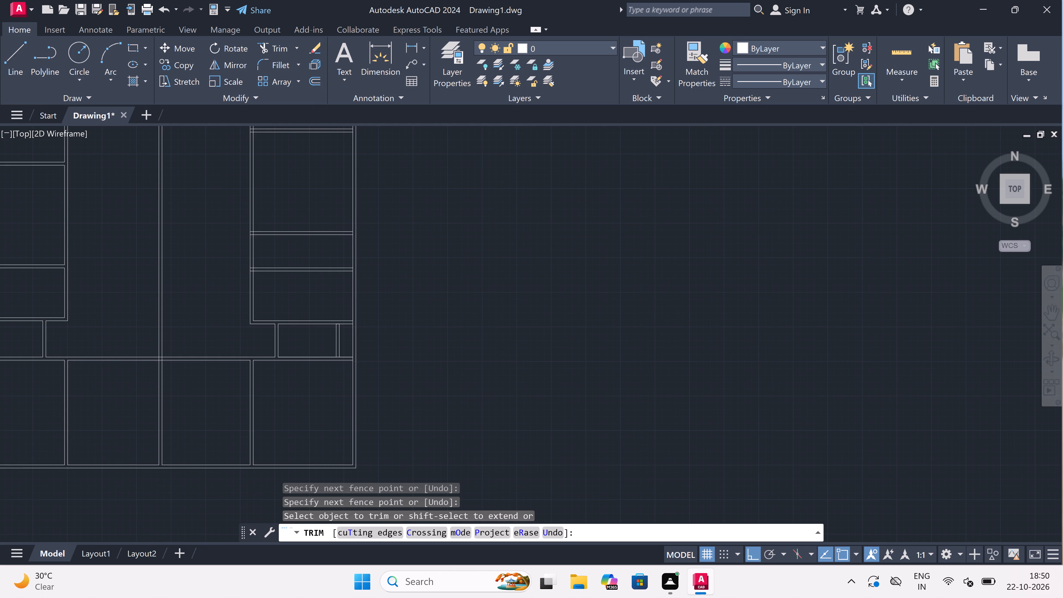
Open the crossing of the central north-south wall and the southern rooms' north wall by trimming all lines inside it.
scroll(100, 353, up, 3)
scroll(159, 344, up, 2)
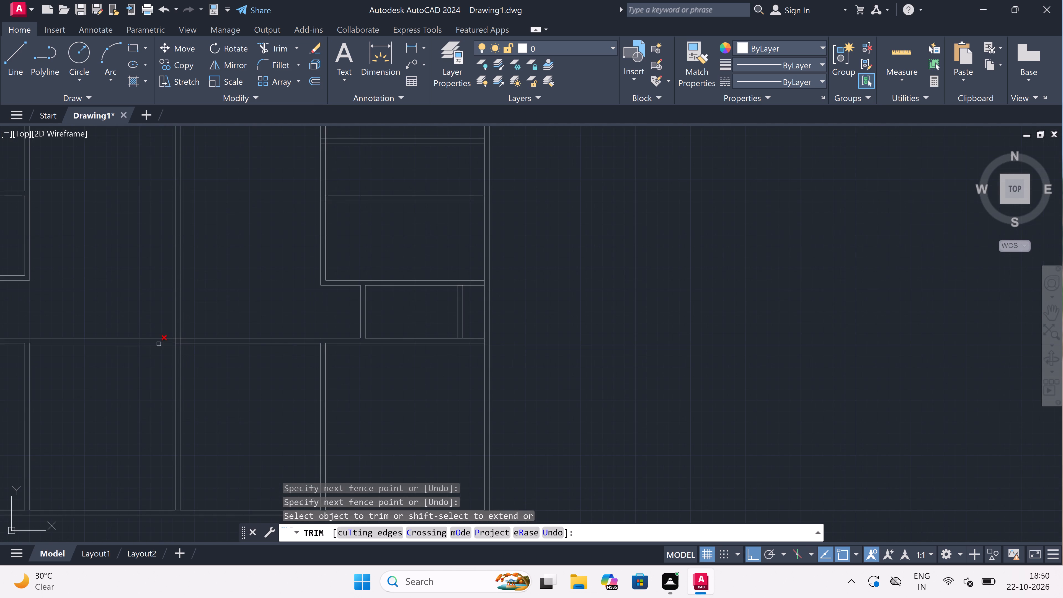
scroll(159, 344, up, 1)
scroll(264, 340, up, 2)
click(260, 334)
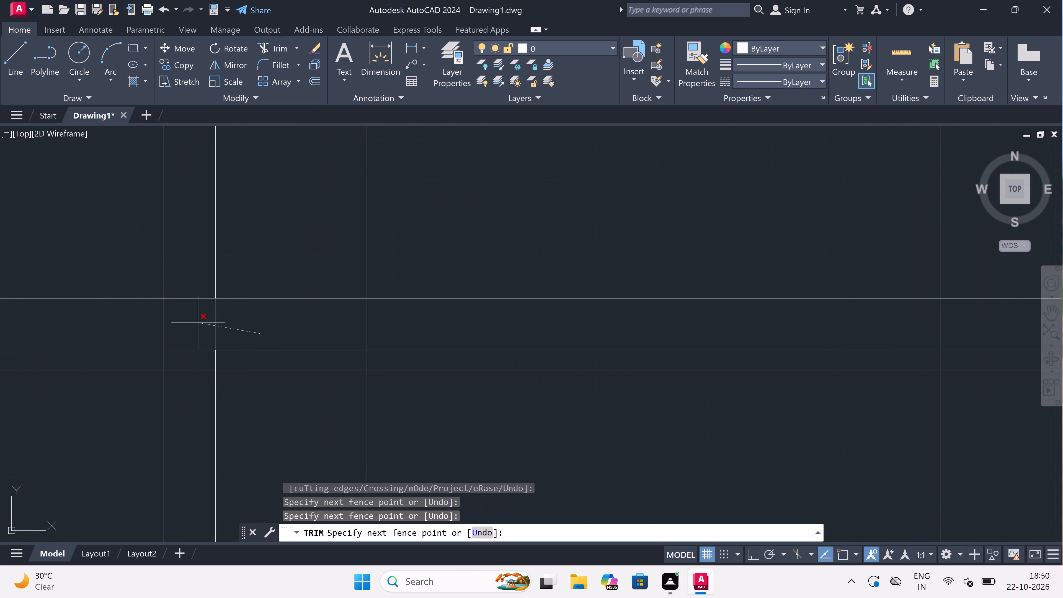
click(97, 312)
click(195, 266)
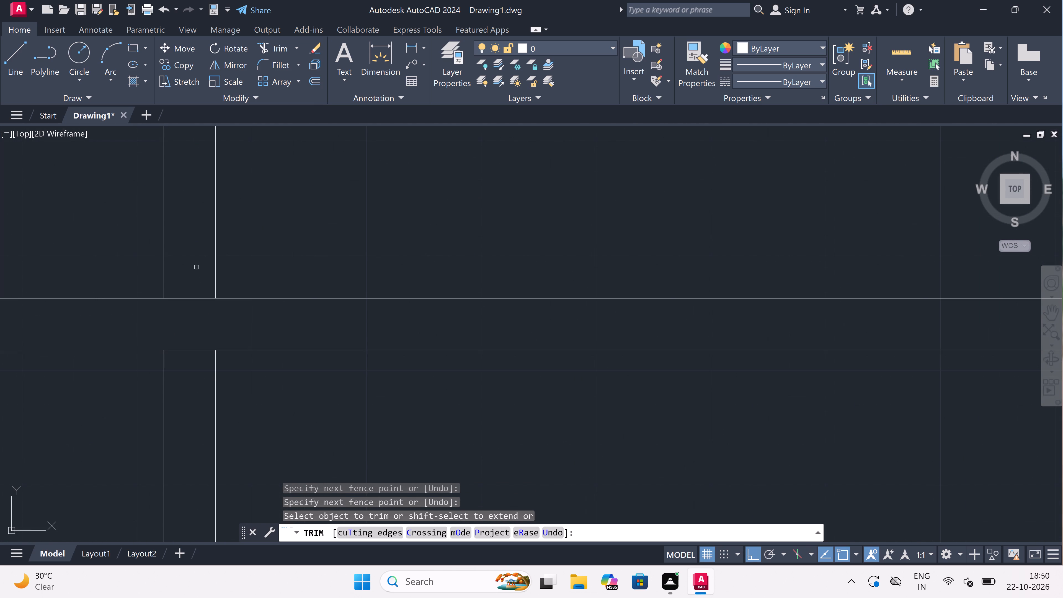
click(192, 419)
Extend the south face of the wall above the new partitions to the east wall's outer face.
scroll(192, 419, down, 6)
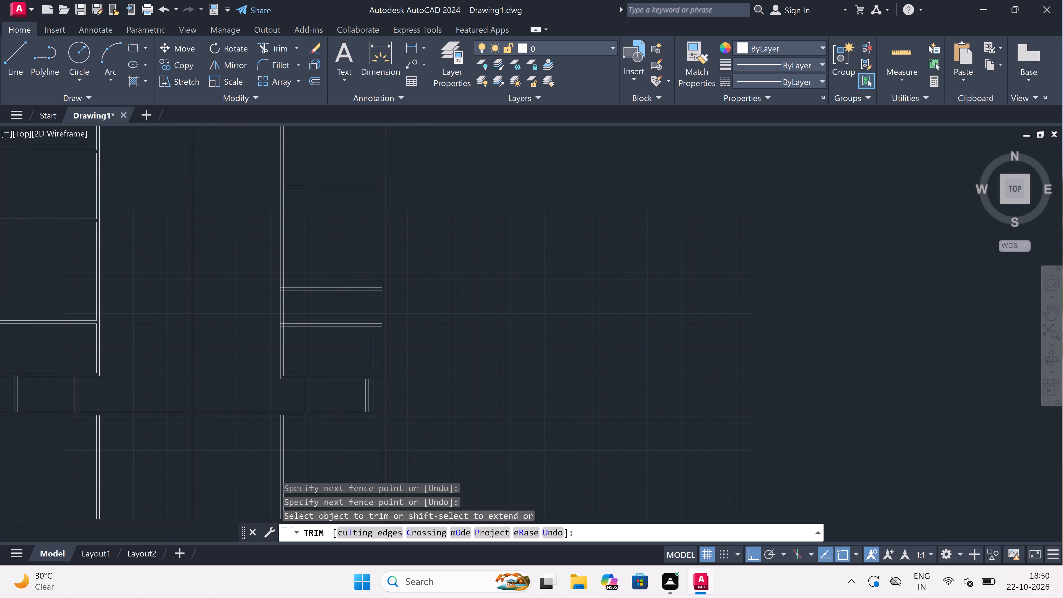
scroll(376, 389, up, 2)
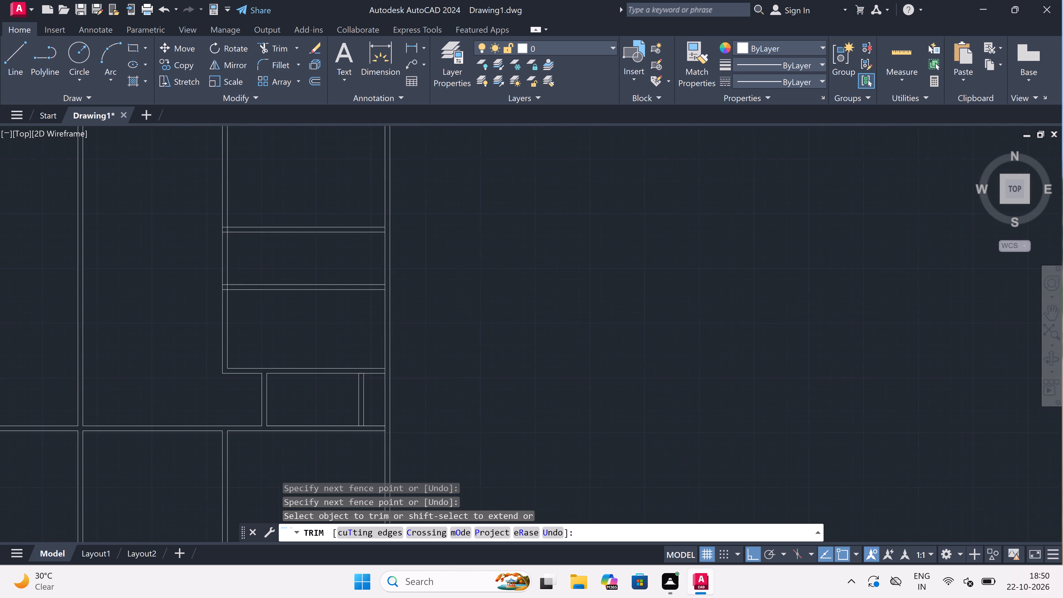
scroll(376, 389, down, 1)
scroll(393, 401, up, 2)
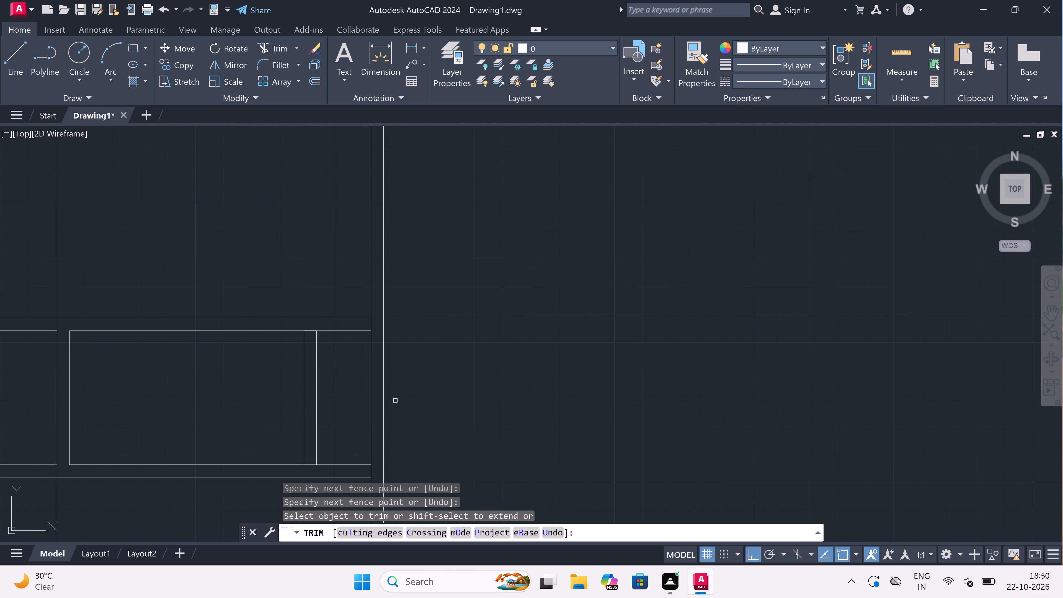
key(Escape)
text(ex)
key(space)
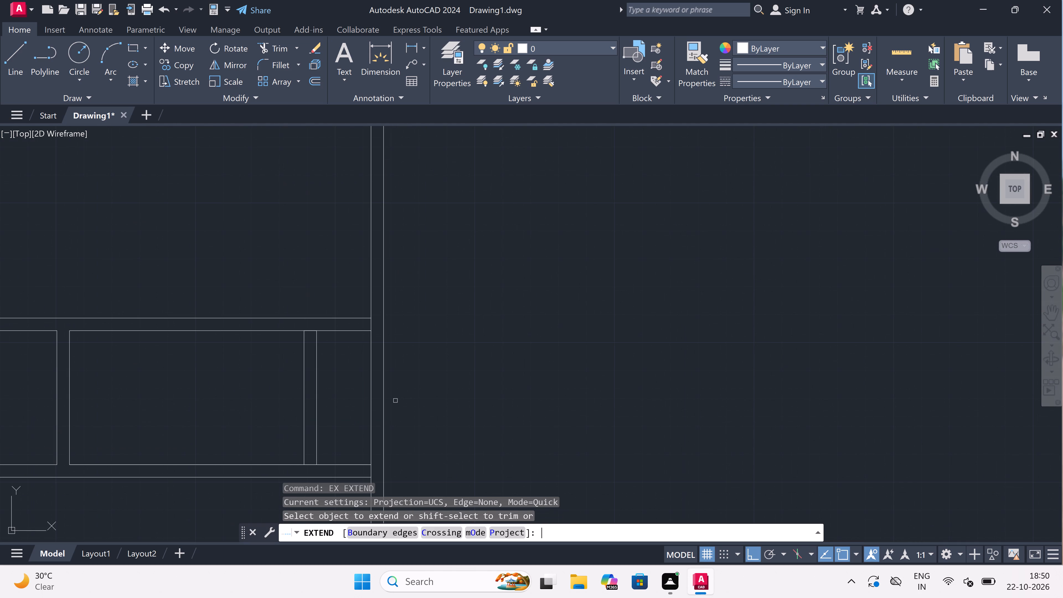
click(348, 329)
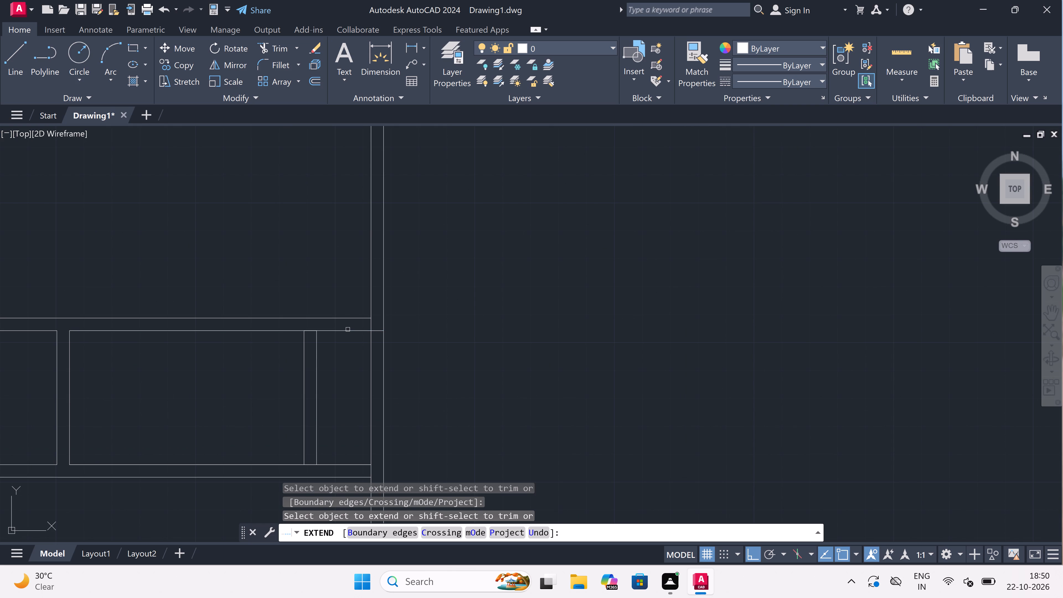
key(Escape)
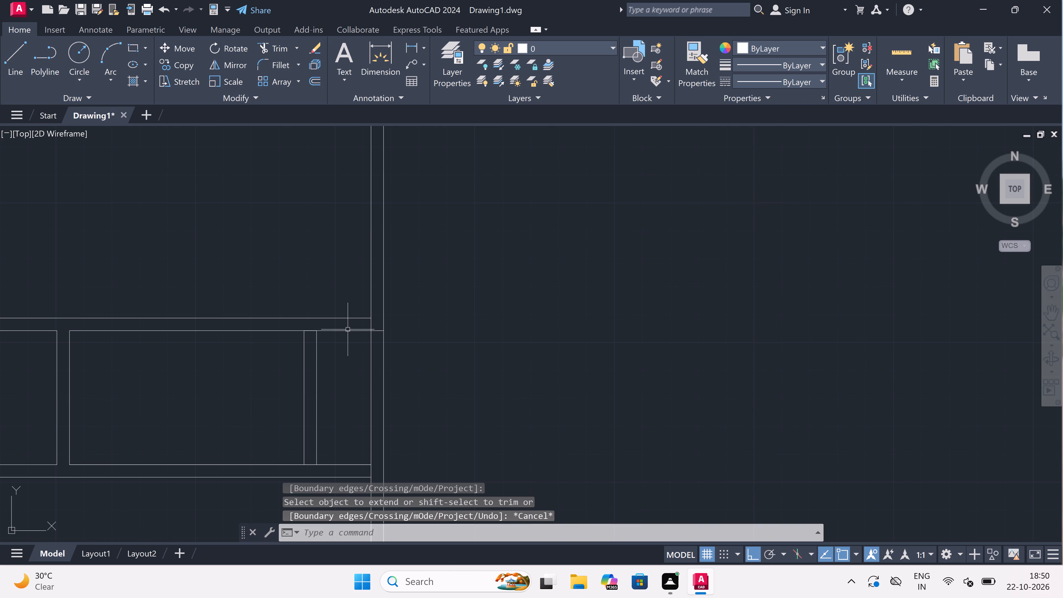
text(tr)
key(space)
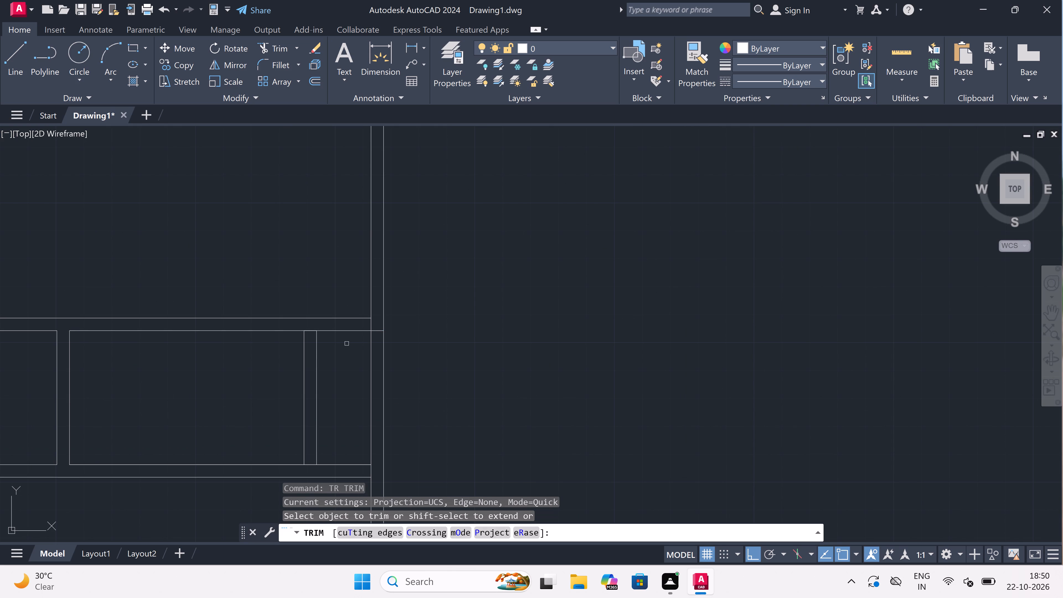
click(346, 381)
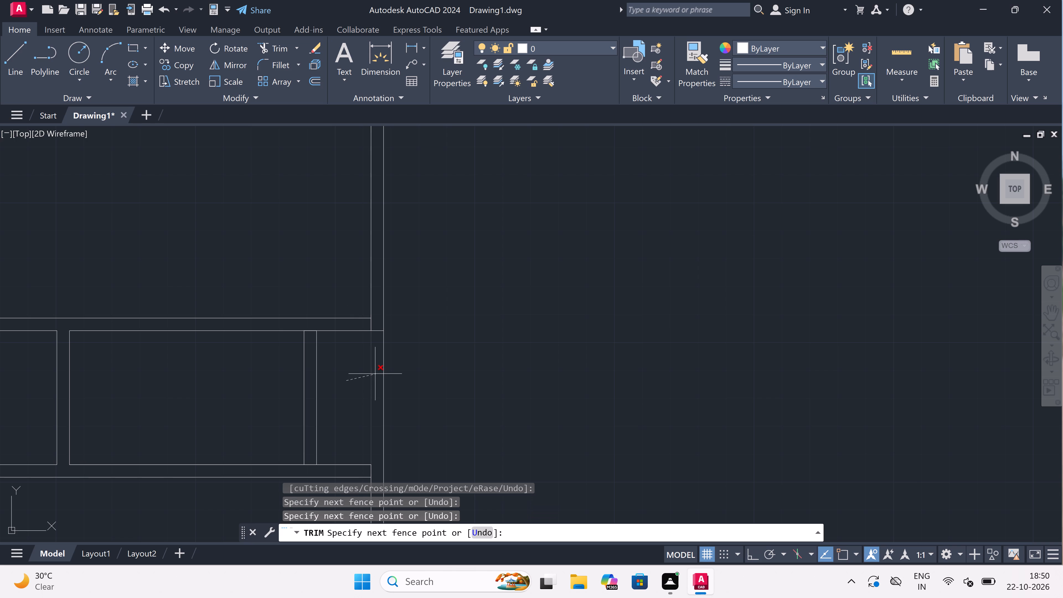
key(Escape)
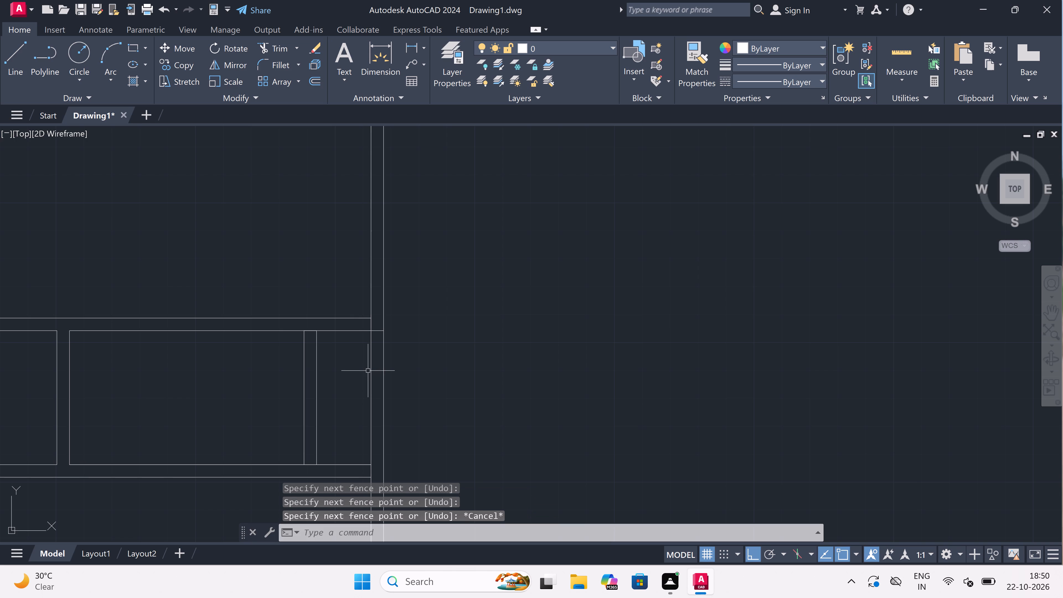
Extend the north face of the southeast room's north wall to the east wall's outer face.
text(ex)
key(space)
scroll(368, 371, down, 1)
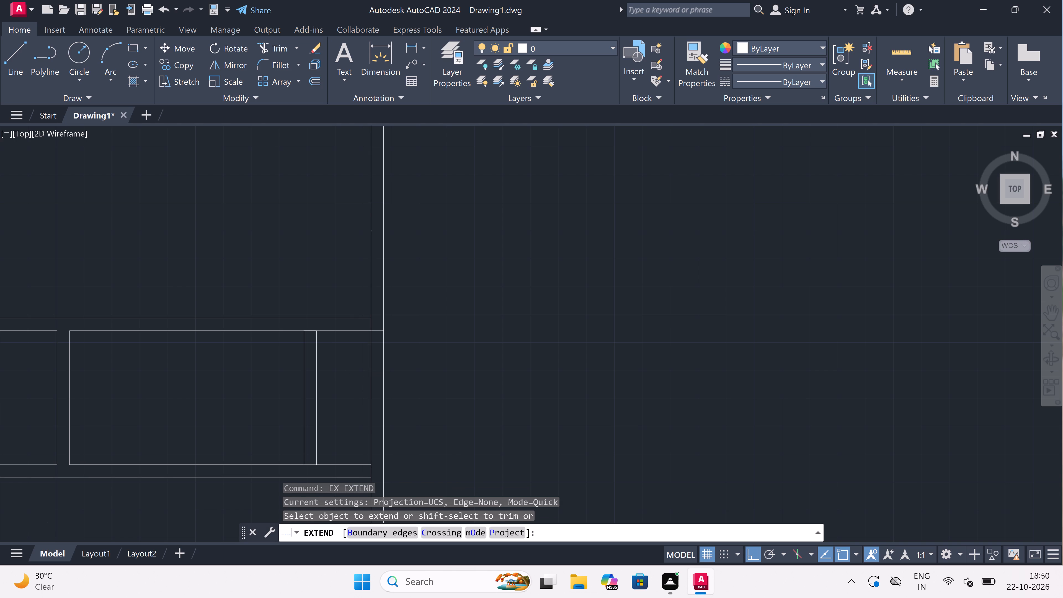
scroll(353, 432, up, 1)
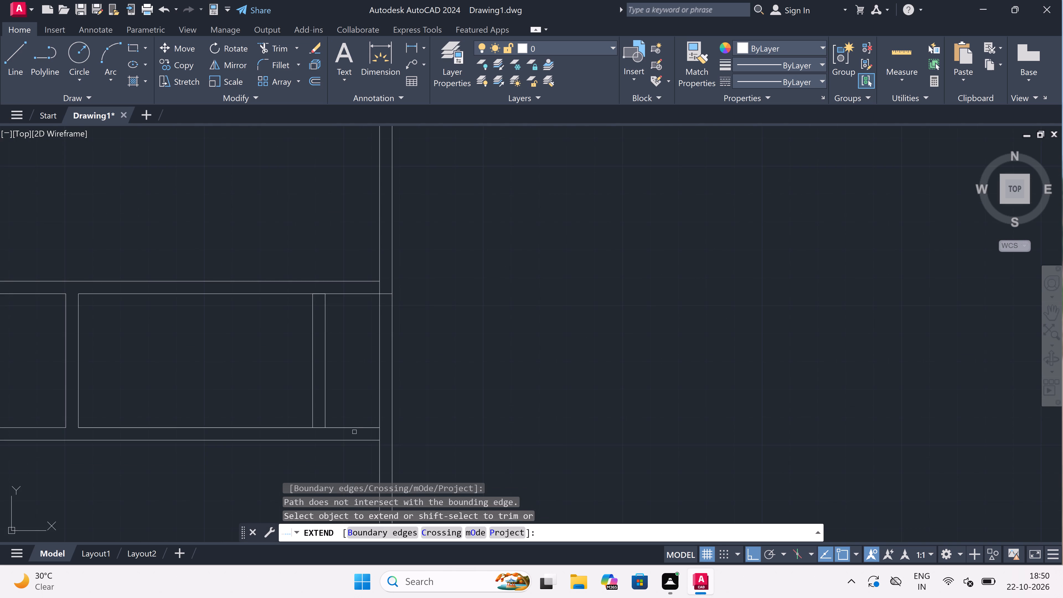
click(360, 427)
key(Escape)
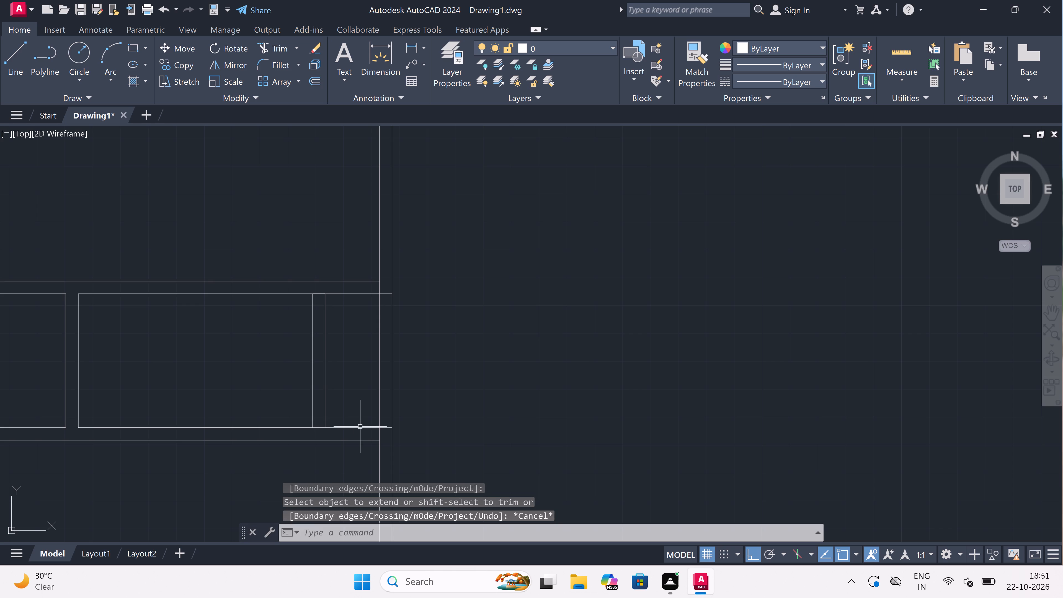
Trim away the east wall lines between the two extended faces and the stub at the southeast room's northeast corner.
text(tr)
key(space)
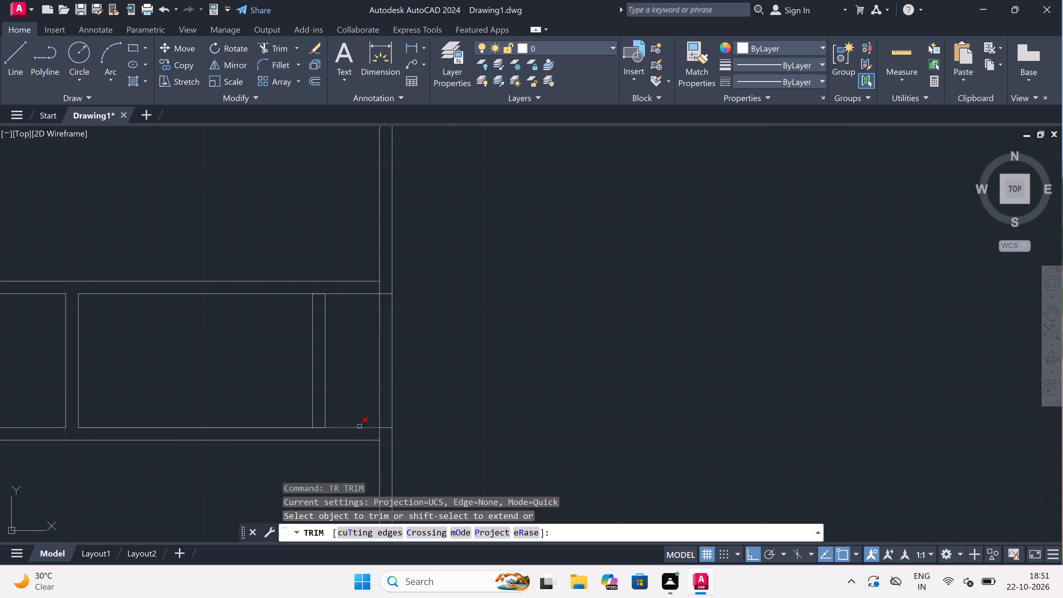
click(376, 375)
click(420, 370)
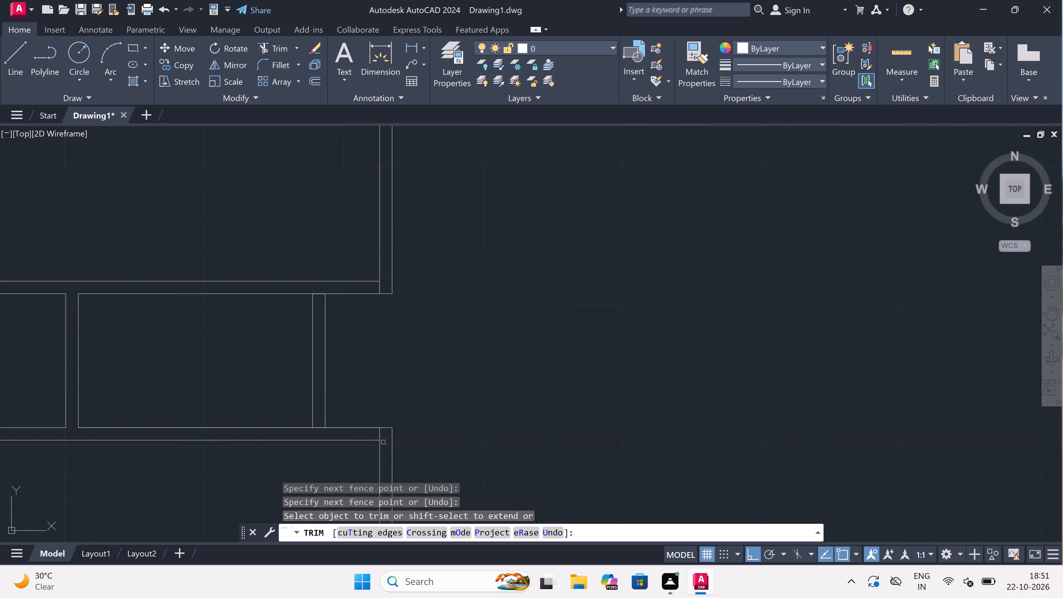
click(380, 432)
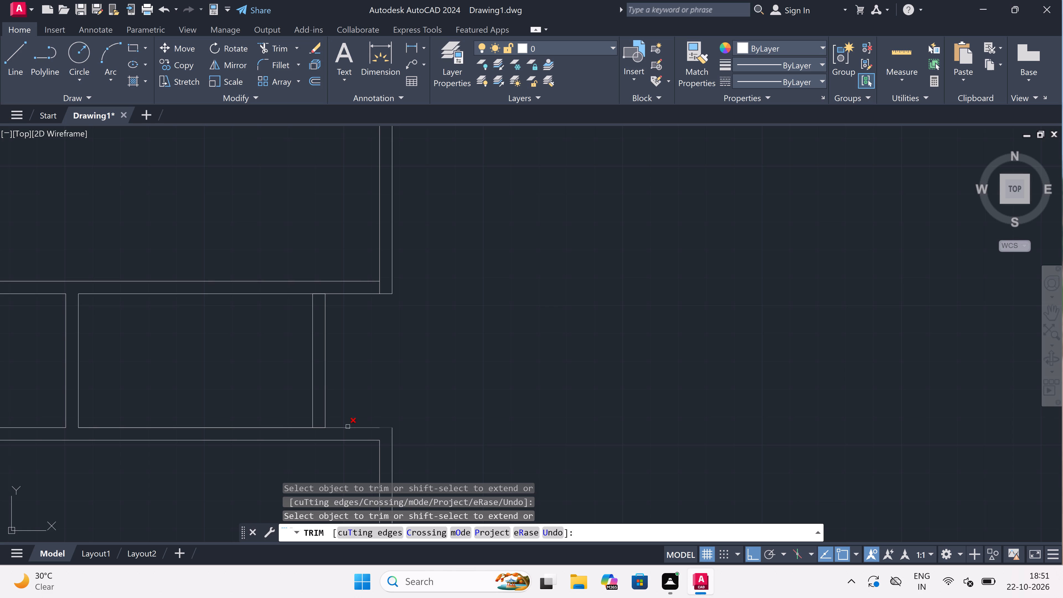
Open both ends of the eastern partition and trim the stub at the southeast corner of the room above.
click(315, 434)
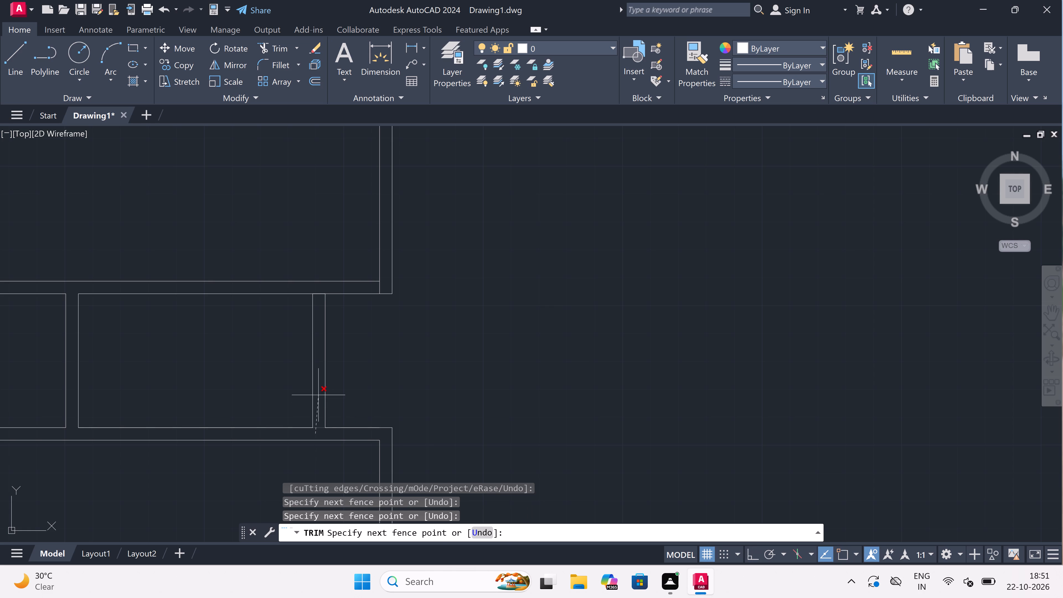
click(318, 288)
scroll(385, 284, up, 2)
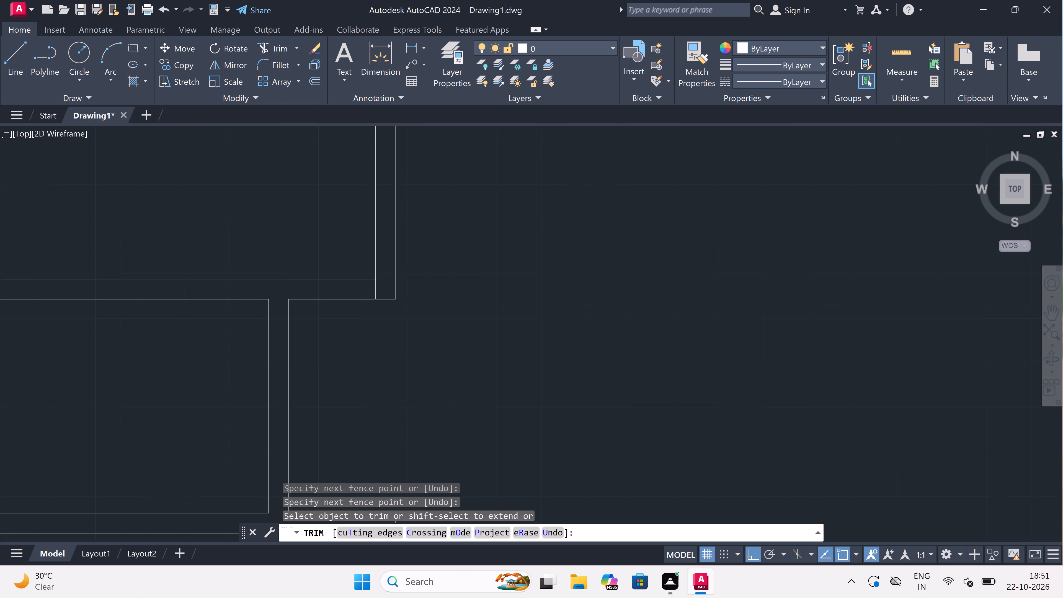
click(366, 287)
click(371, 288)
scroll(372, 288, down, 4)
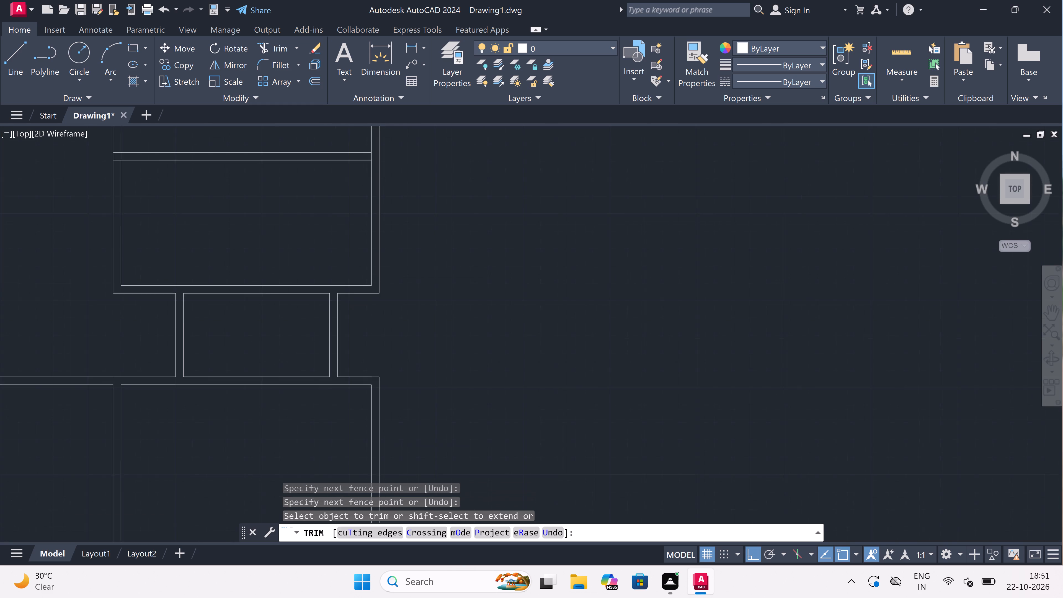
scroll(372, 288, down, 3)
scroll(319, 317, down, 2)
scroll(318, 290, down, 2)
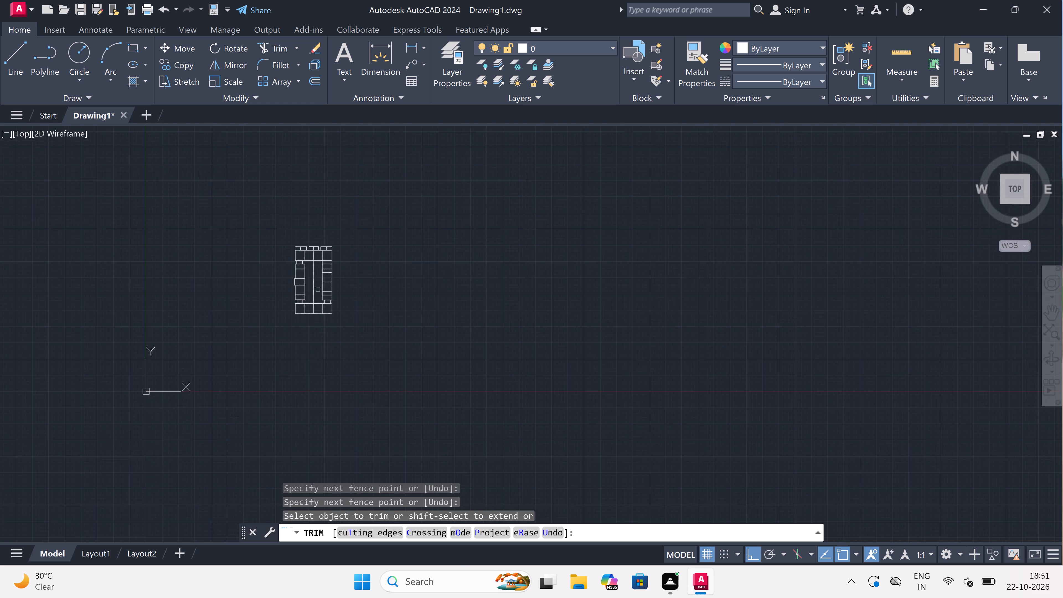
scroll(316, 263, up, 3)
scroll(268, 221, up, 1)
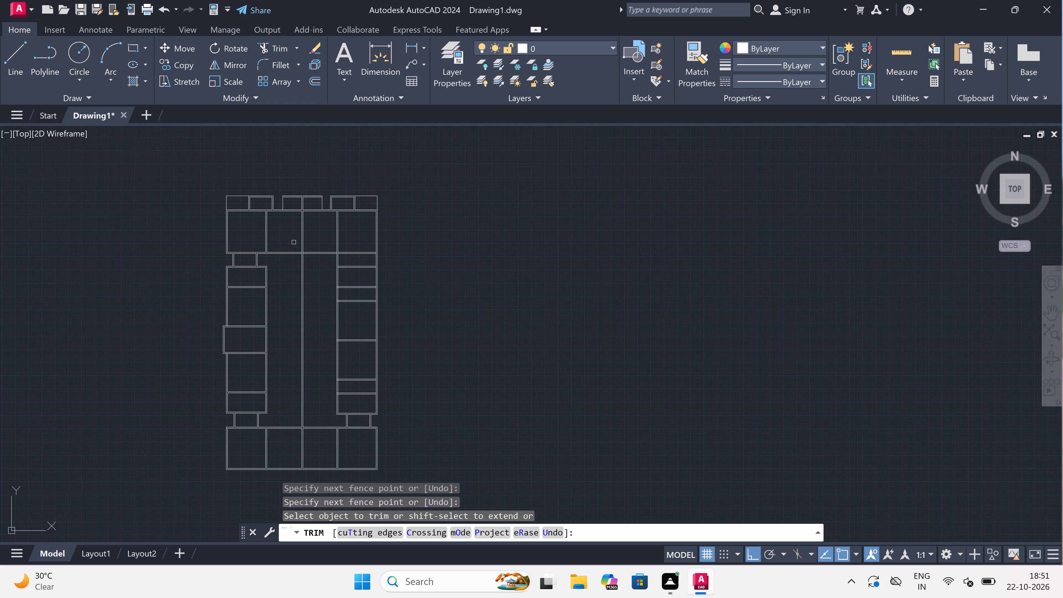
Draw a recess outline below the building's southwest outer corner: 4' south, 7' east, and back north to the south wall.
scroll(310, 263, down, 2)
scroll(300, 396, up, 2)
key(Escape)
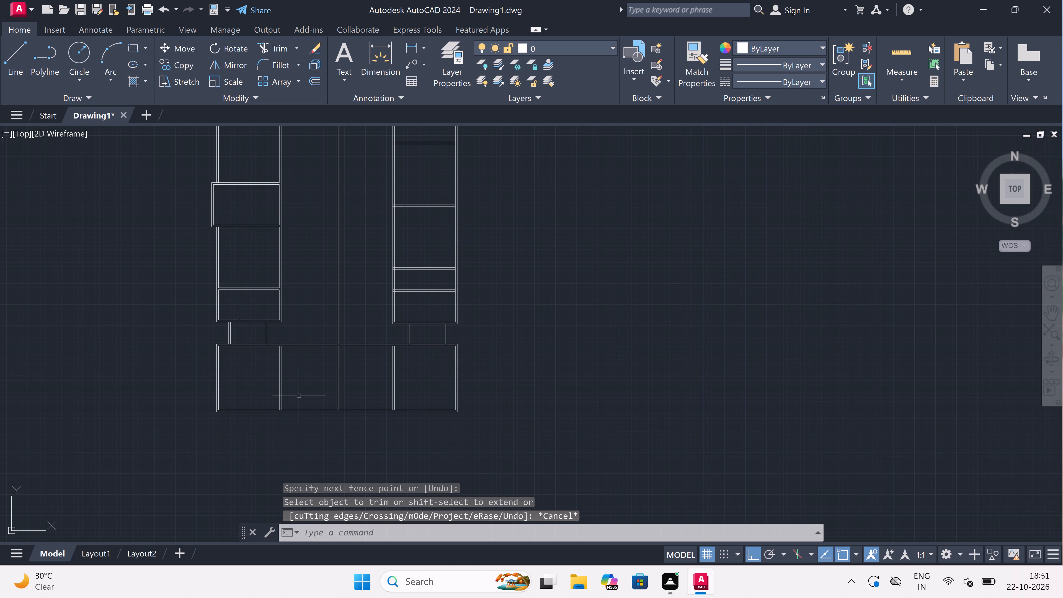
text(l)
key(space)
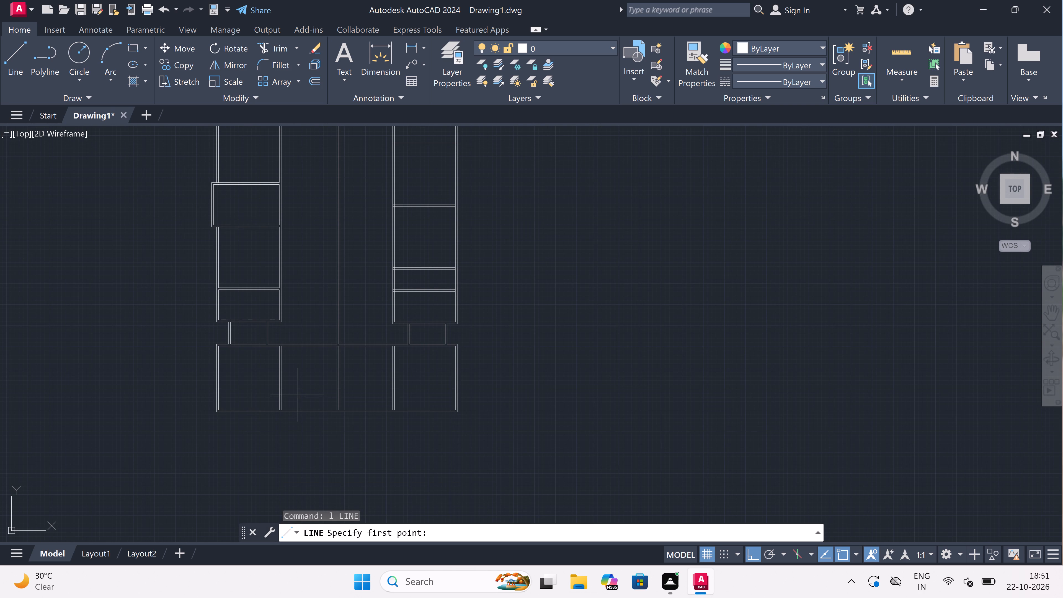
scroll(297, 395, down, 1)
scroll(269, 425, up, 2)
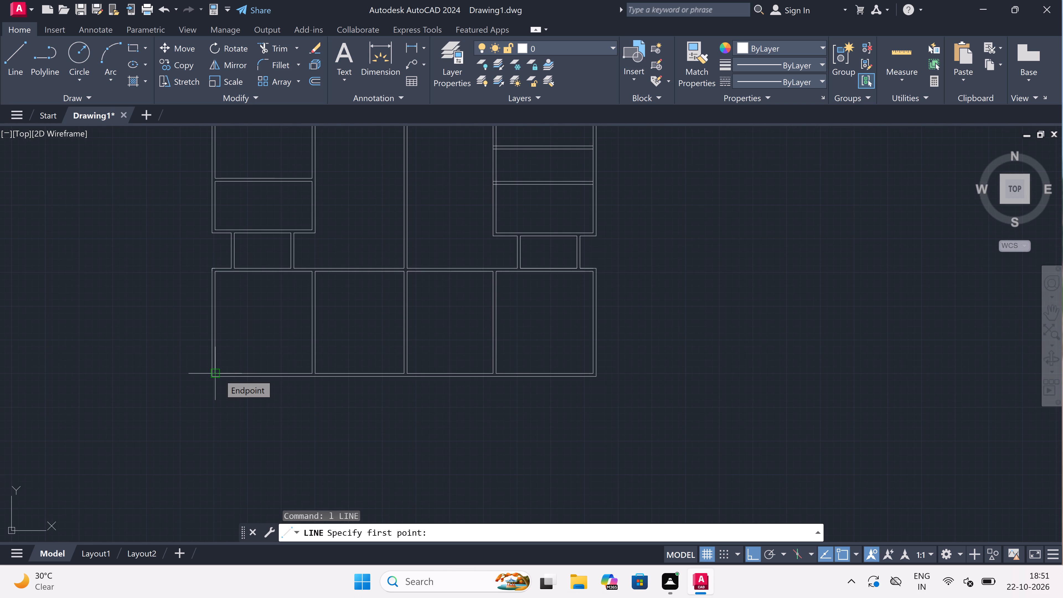
scroll(211, 382, up, 1)
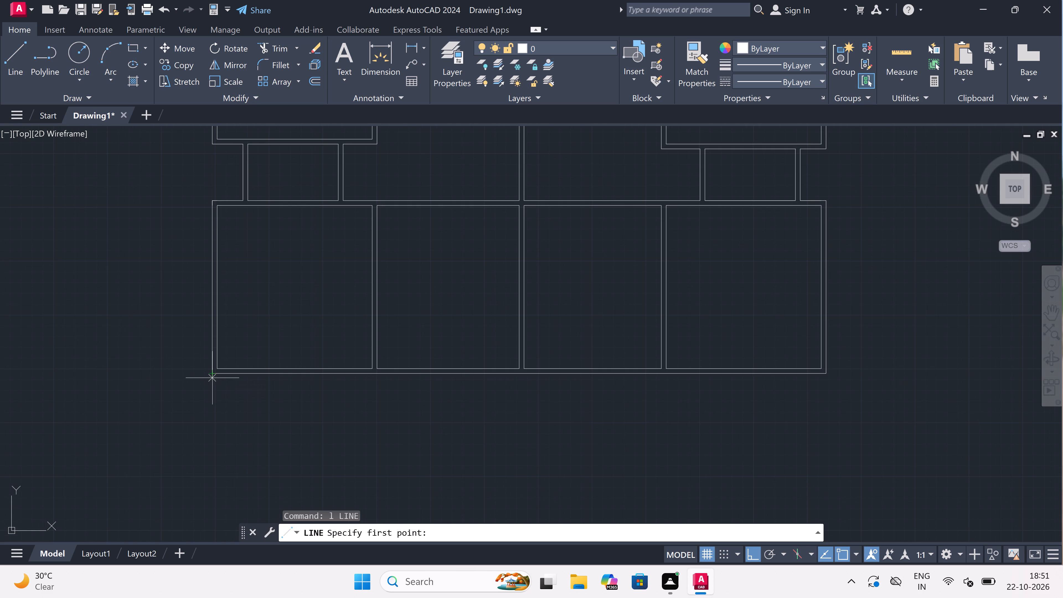
click(213, 374)
scroll(211, 421, up, 2)
scroll(211, 421, down, 2)
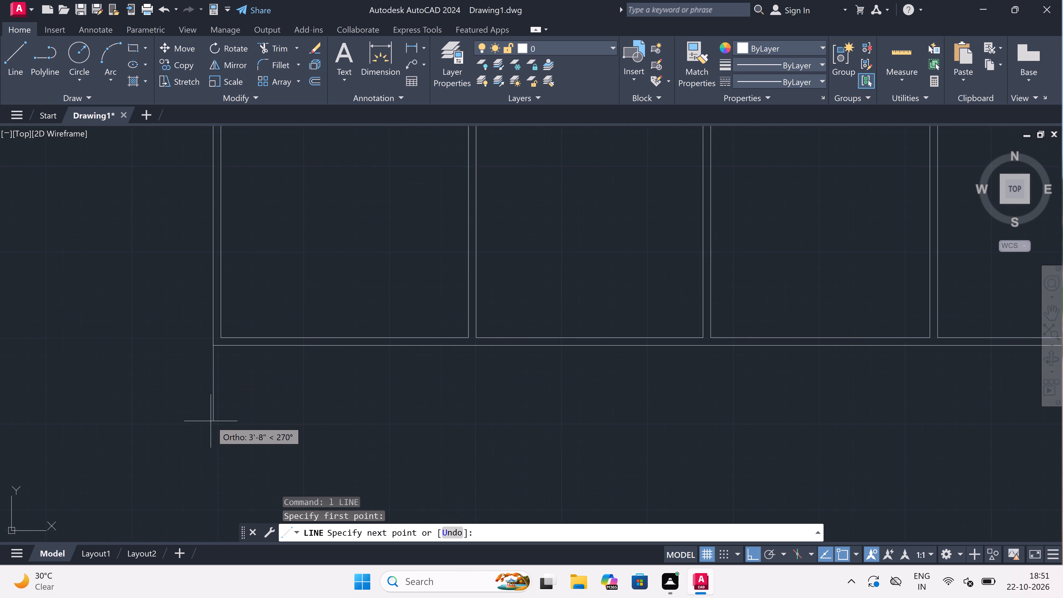
scroll(220, 398, up, 3)
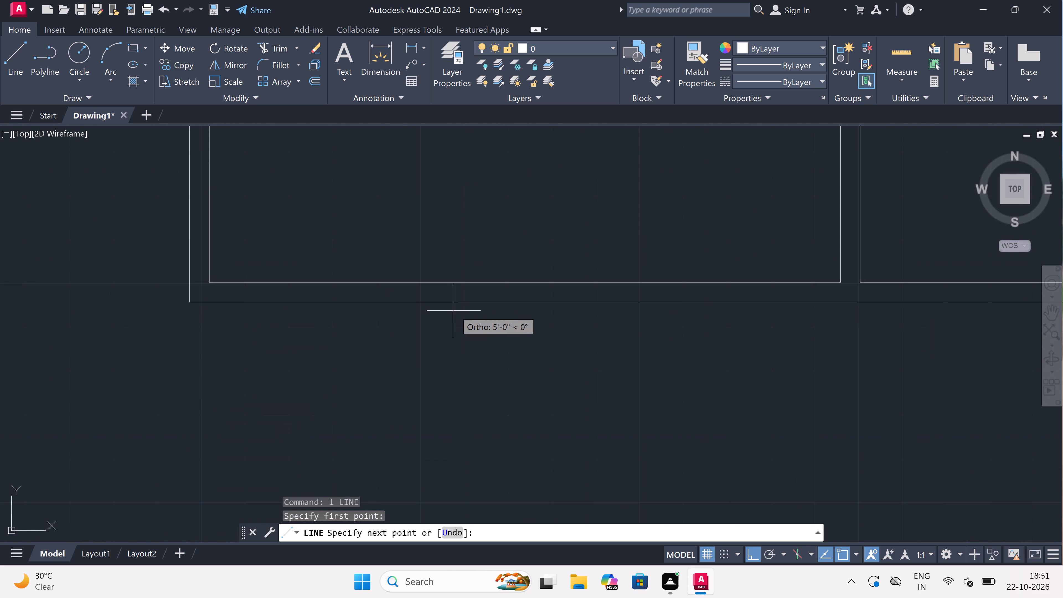
scroll(206, 349, up, 1)
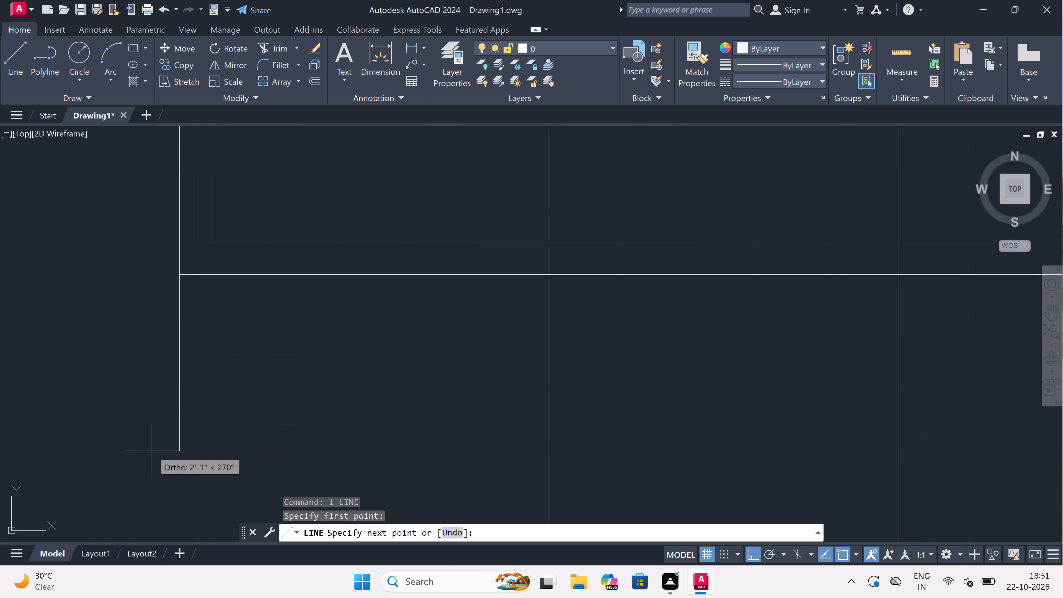
text(4')
key(space)
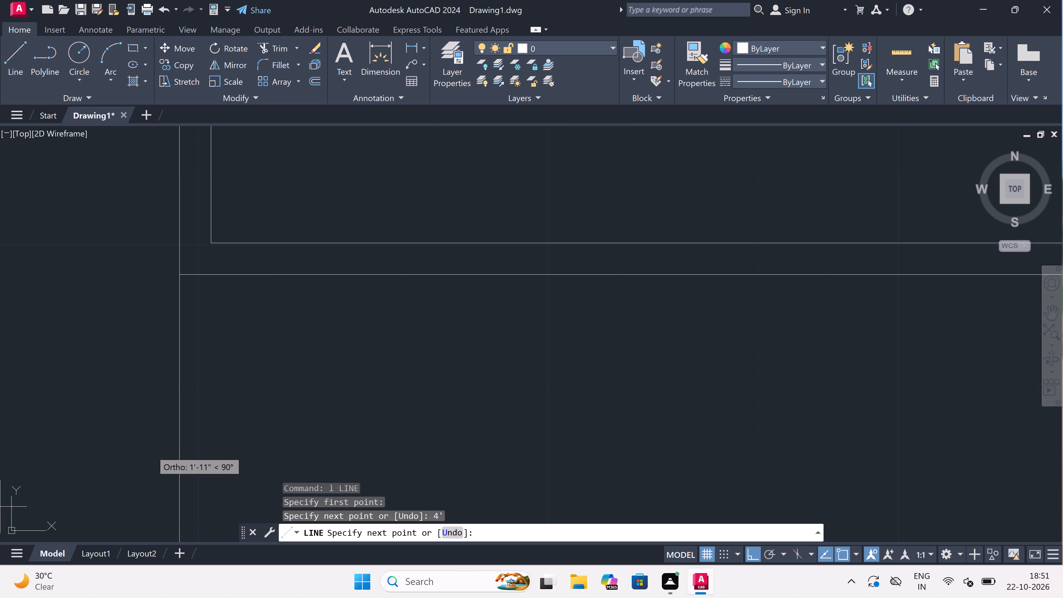
scroll(402, 247, down, 2)
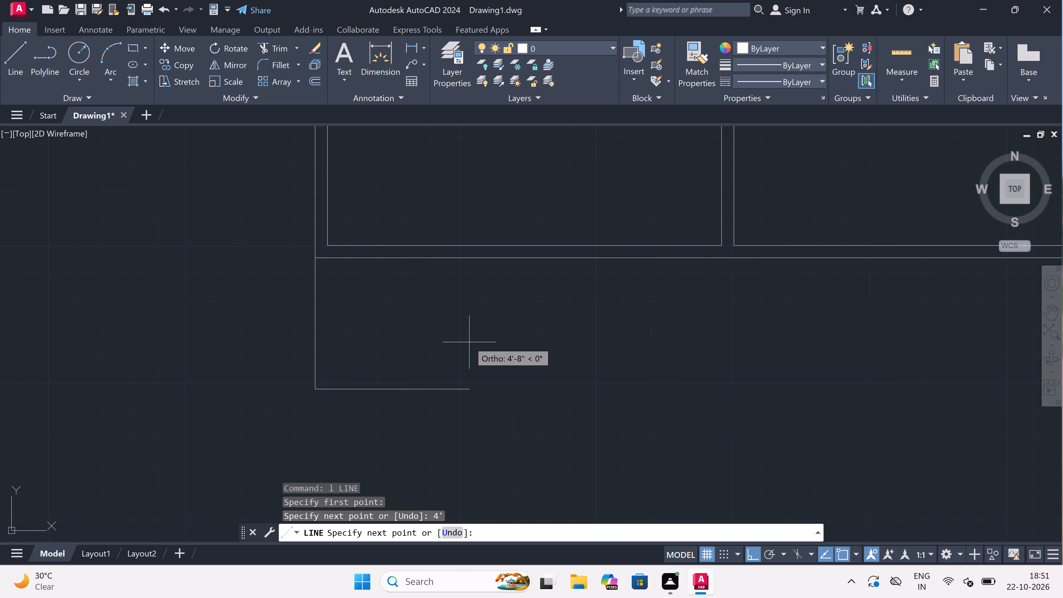
text(7')
key(space)
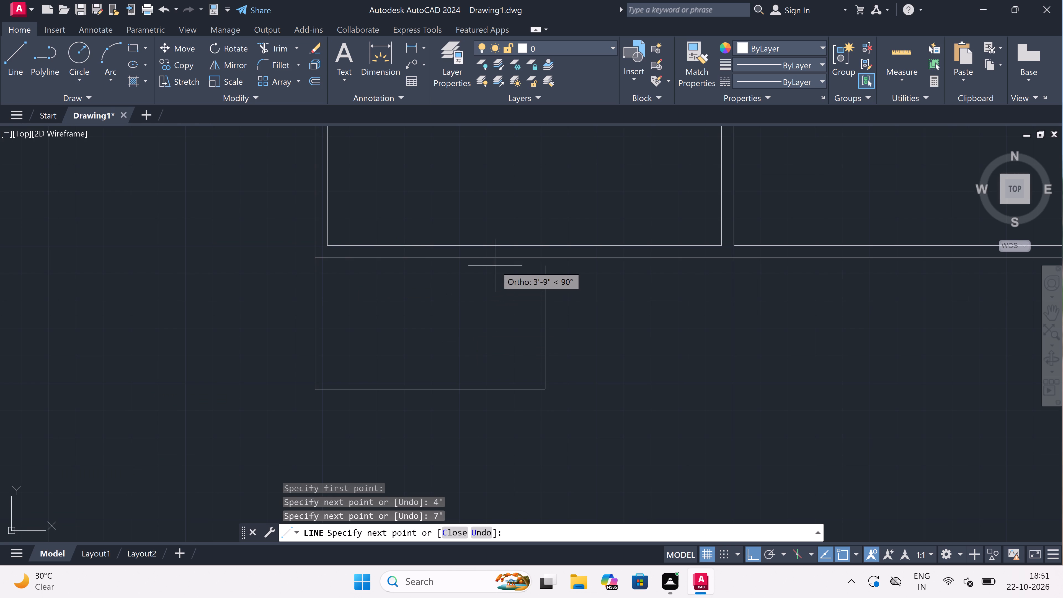
click(546, 255)
Give the recess's east side a 4.5" wall thickness with a parallel line to its south edge, closing the wall's end.
scroll(253, 345, down, 2)
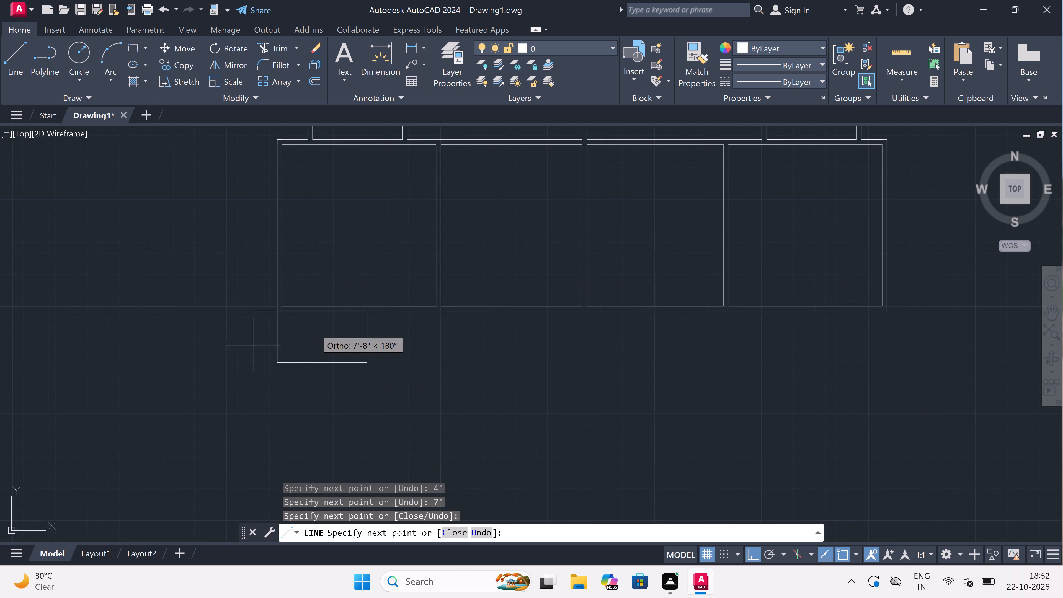
scroll(509, 293, up, 1)
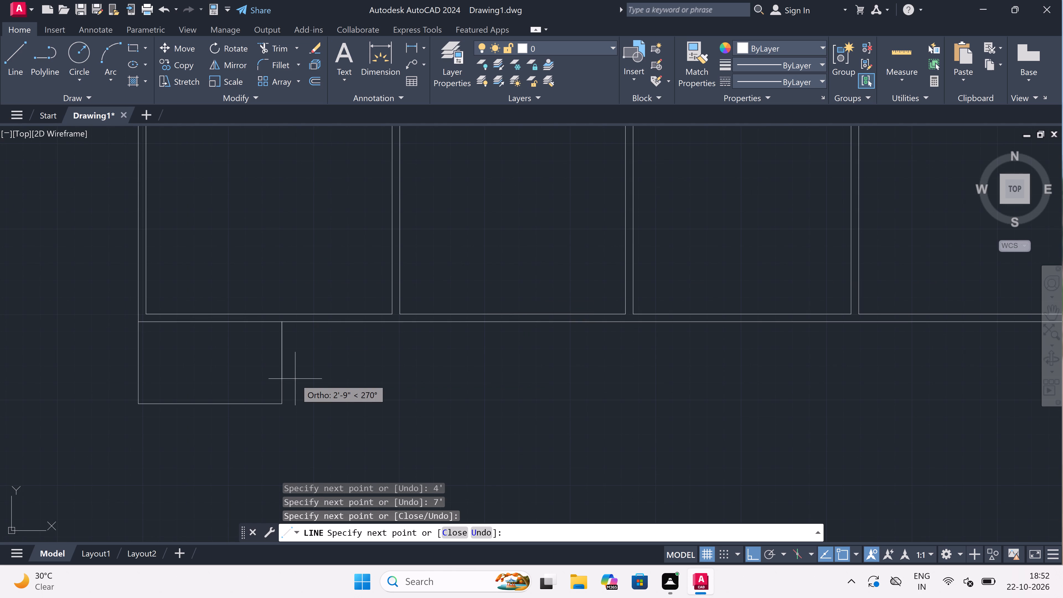
scroll(292, 355, up, 1)
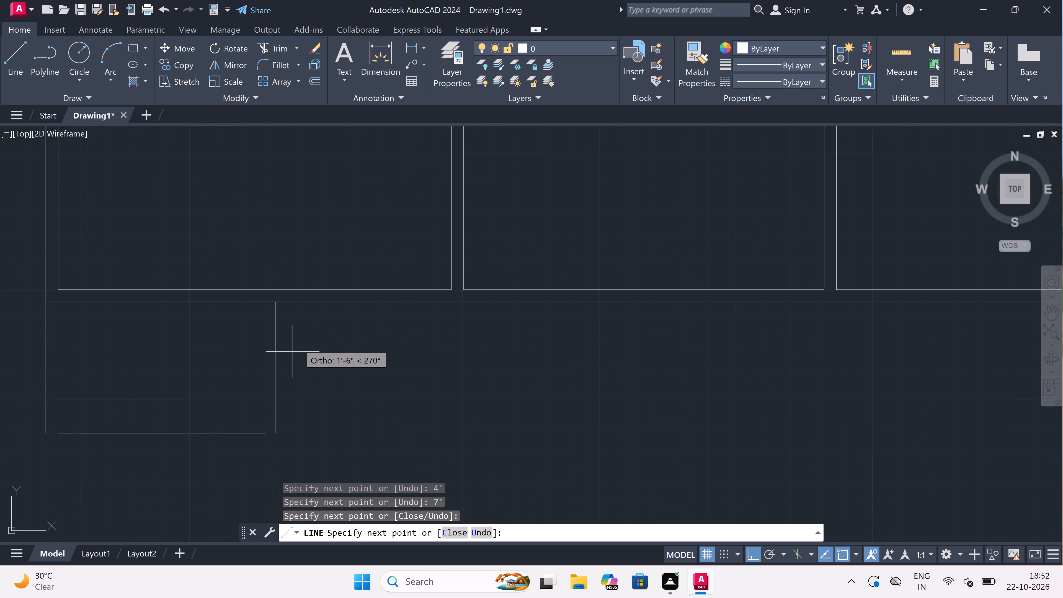
key(4)
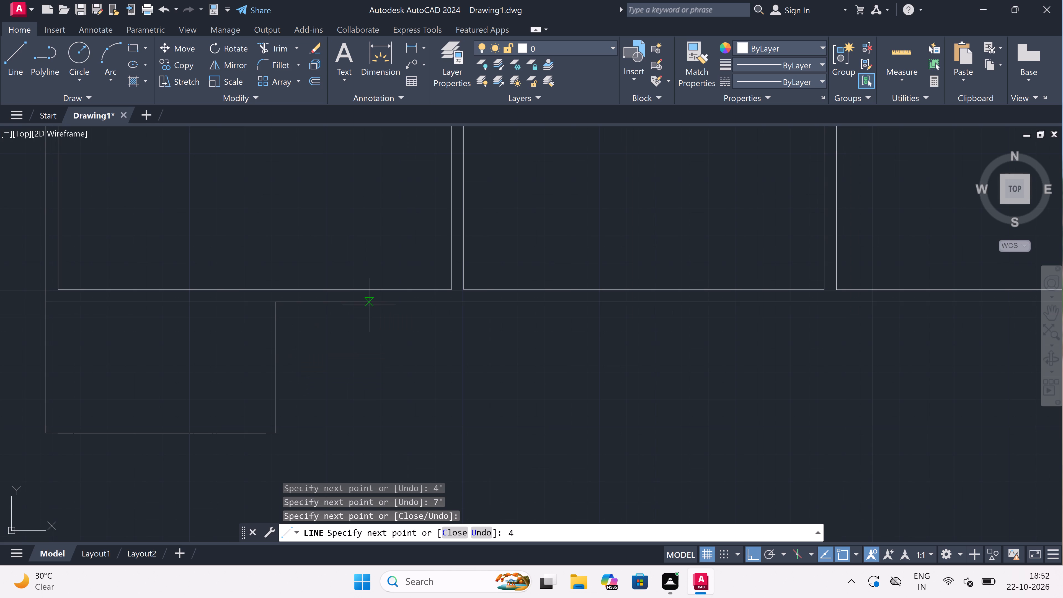
text(.5)
text(")
key(space)
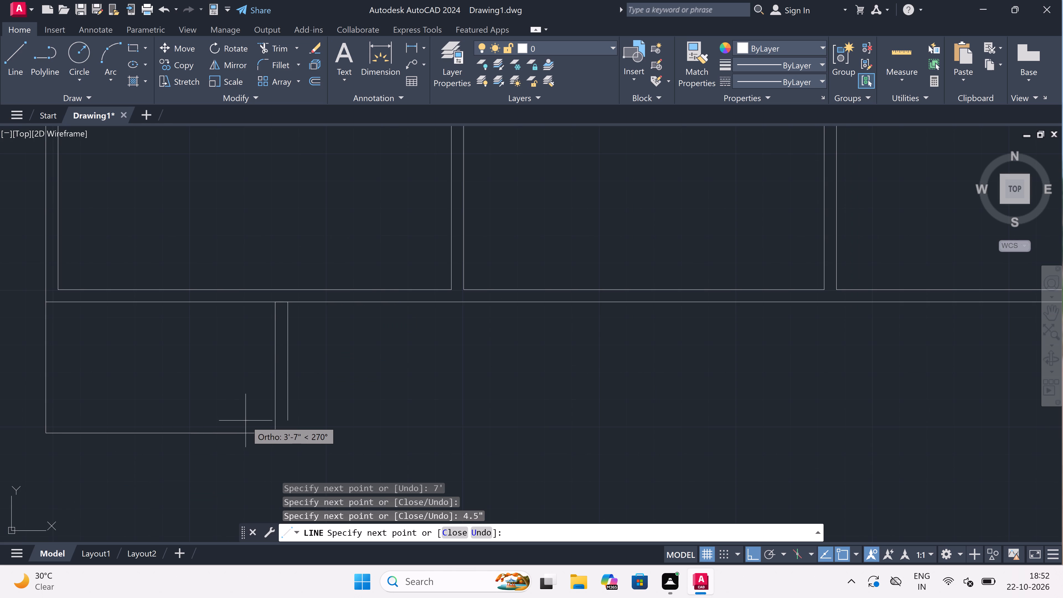
scroll(252, 423, up, 1)
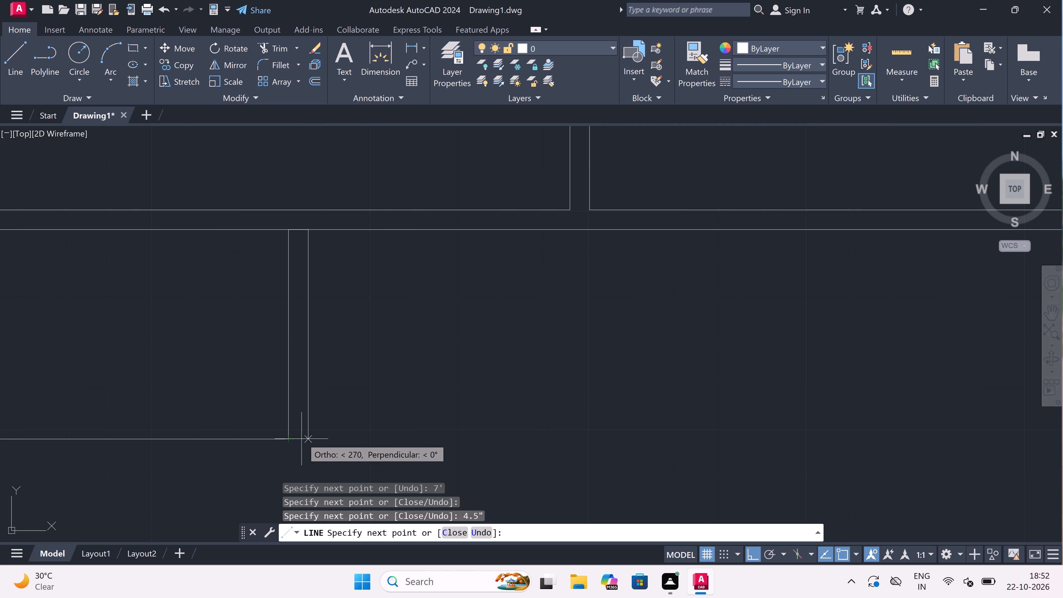
click(305, 437)
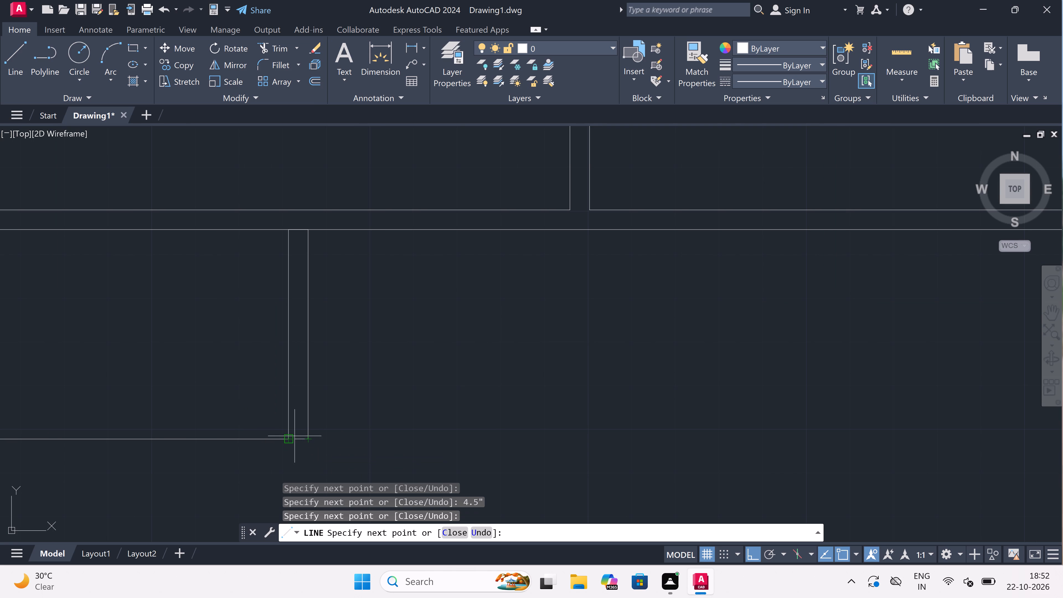
click(293, 436)
click(308, 436)
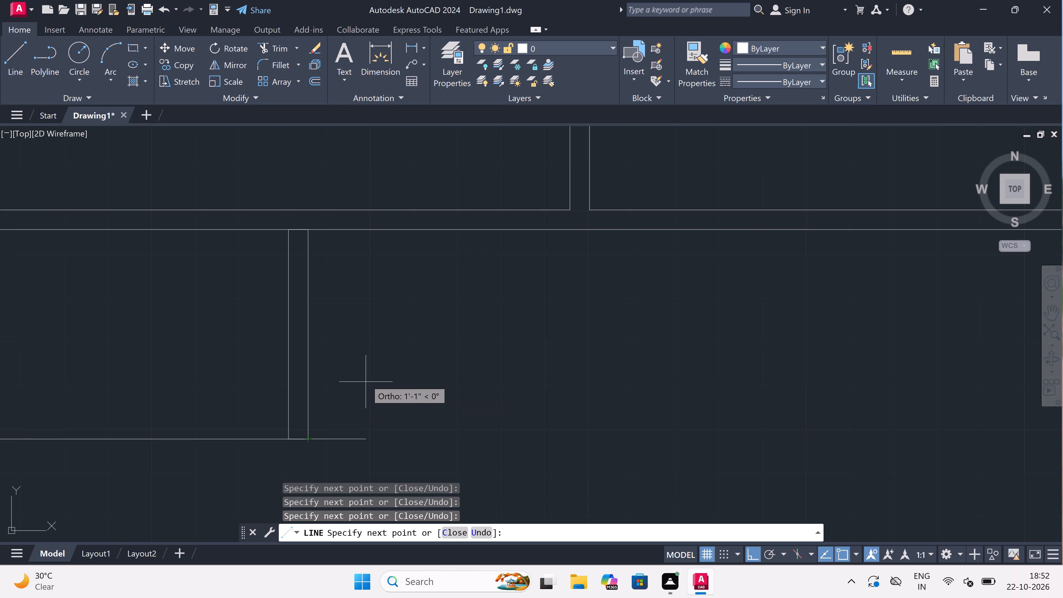
key(Escape)
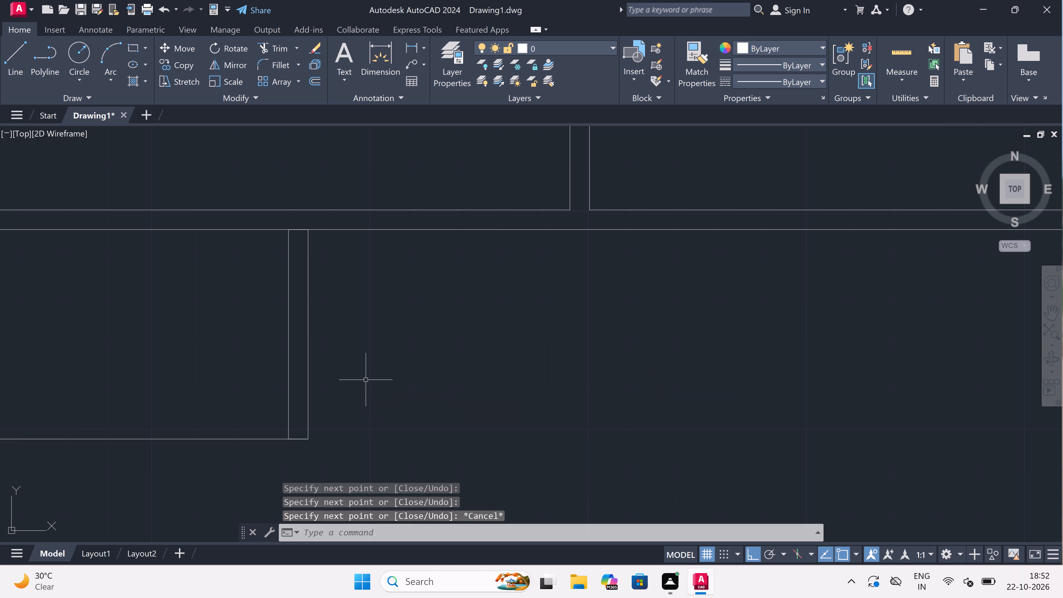
Draw the recess's south wall 4.5" thick, running its outer face west to the west side and closing the end.
scroll(366, 380, down, 3)
key(space)
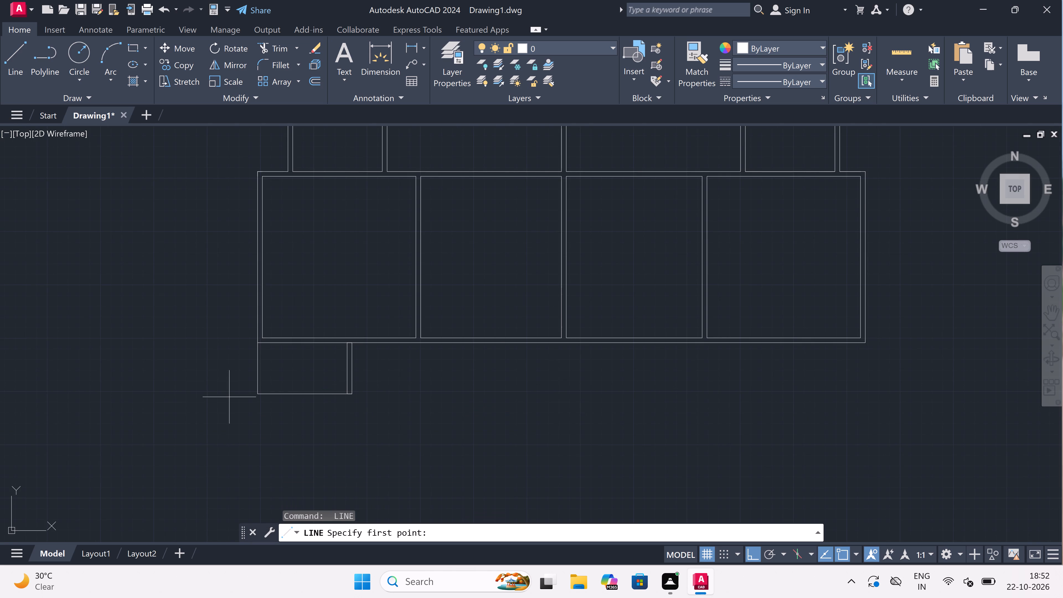
scroll(342, 389, up, 1)
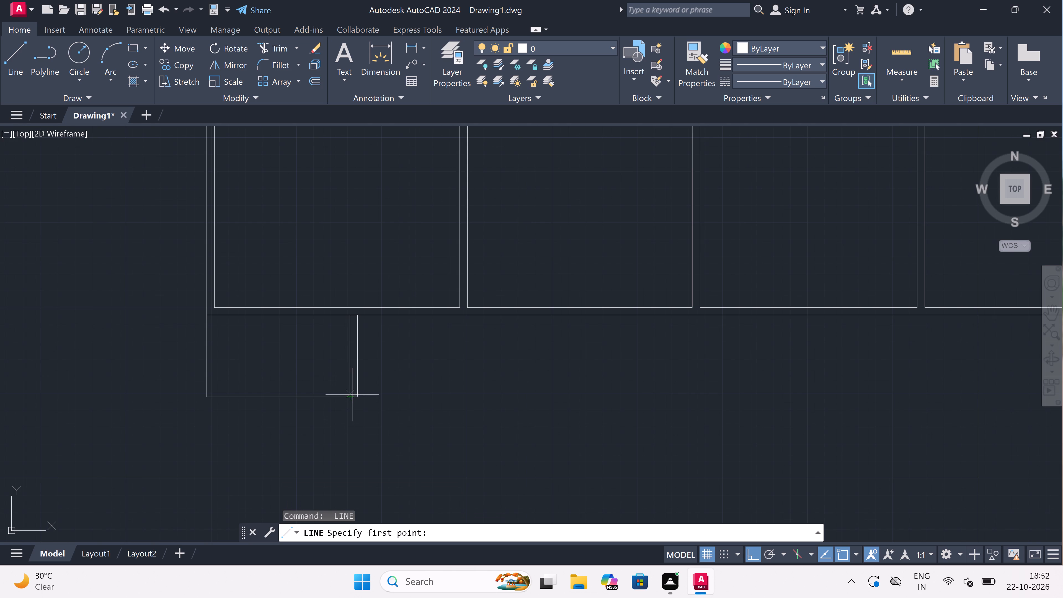
scroll(352, 395, up, 1)
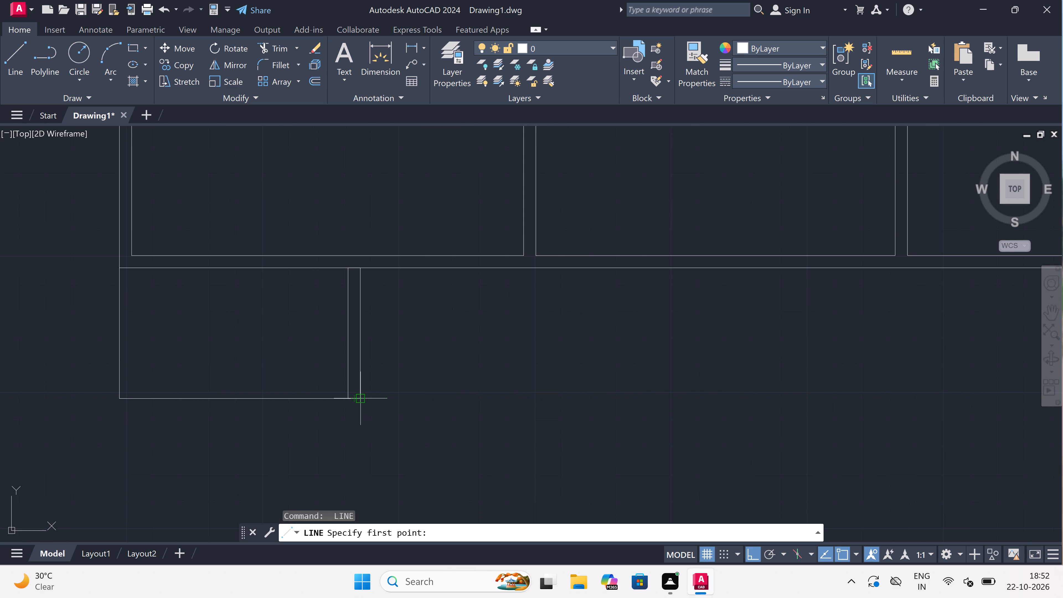
click(362, 398)
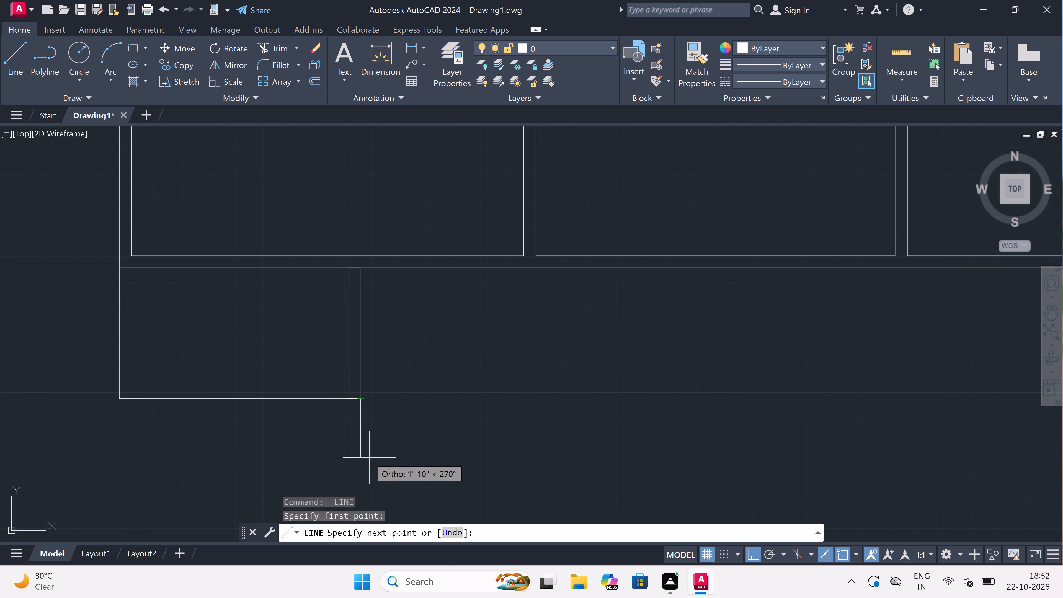
text(4.5")
key(space)
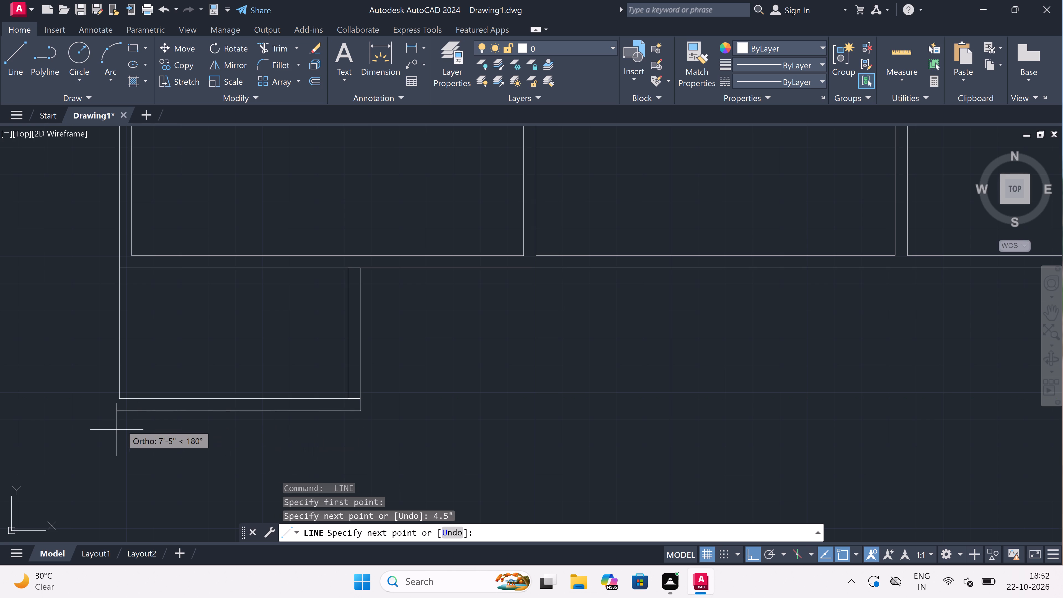
scroll(124, 417, up, 3)
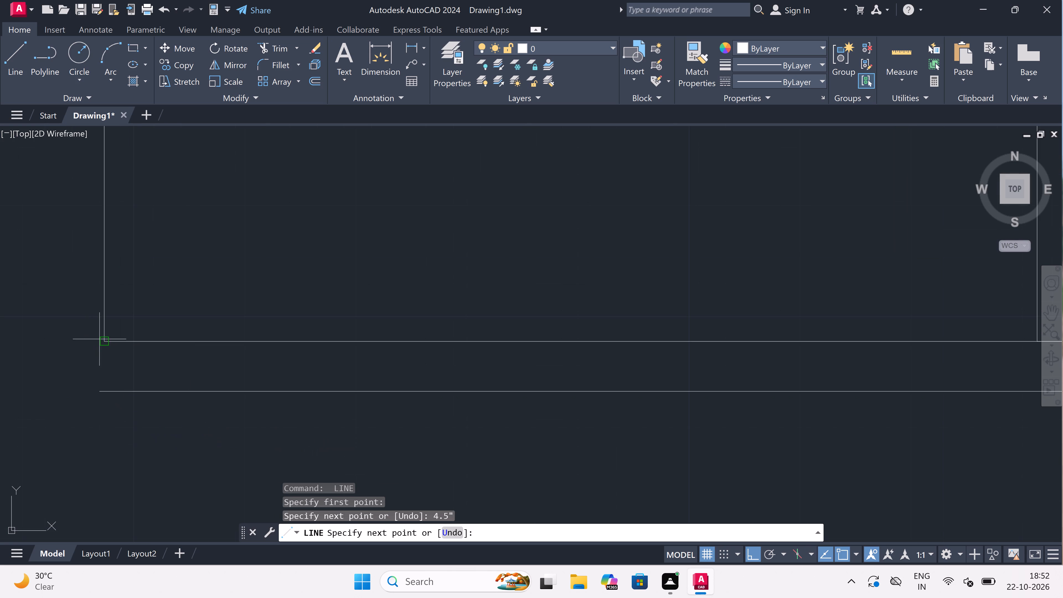
drag(107, 390, 105, 385)
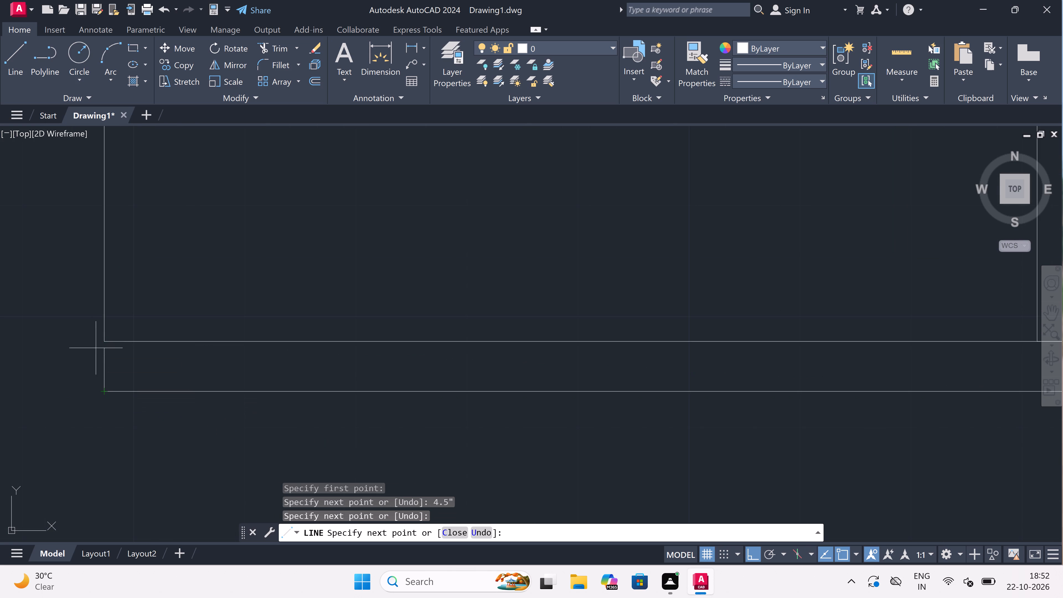
click(100, 343)
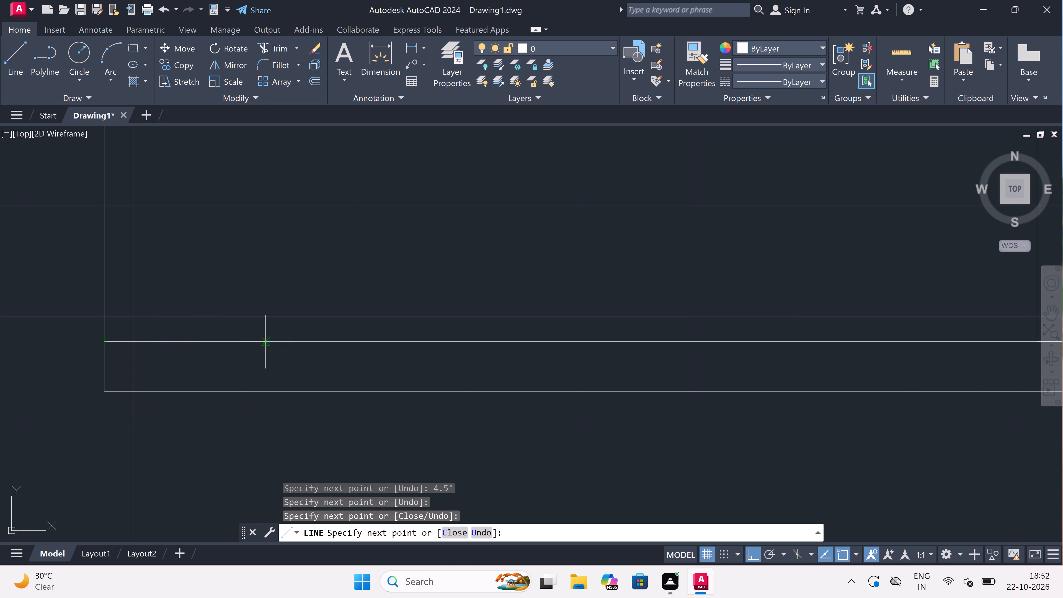
key(Escape)
Outline a second recess from the first one's outer southeast corner: 7' east, then north to the building's south wall.
scroll(205, 410, down, 3)
key(space)
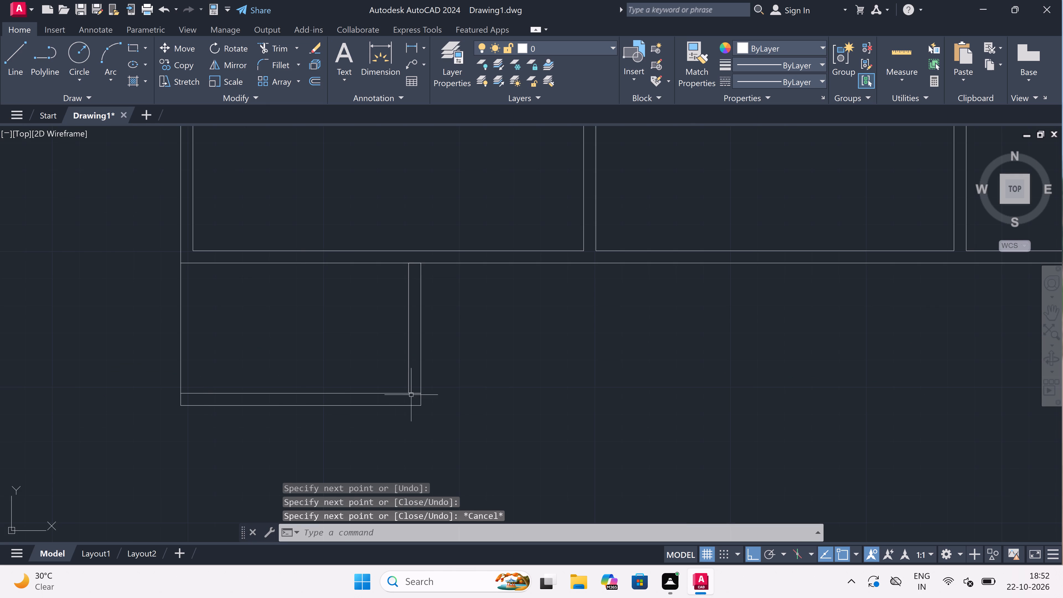
click(425, 402)
scroll(334, 400, down, 2)
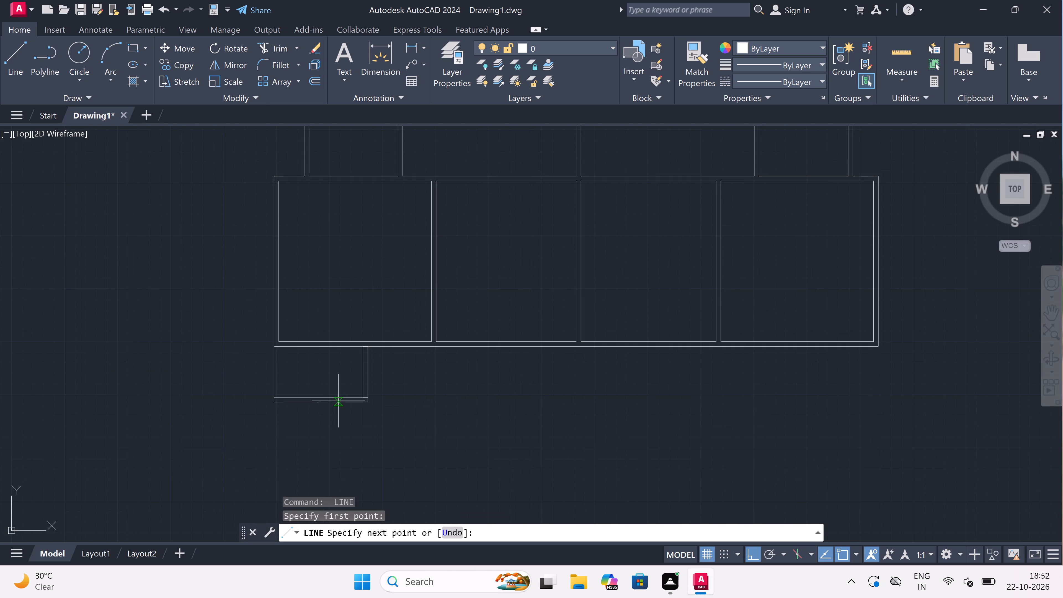
scroll(488, 390, up, 1)
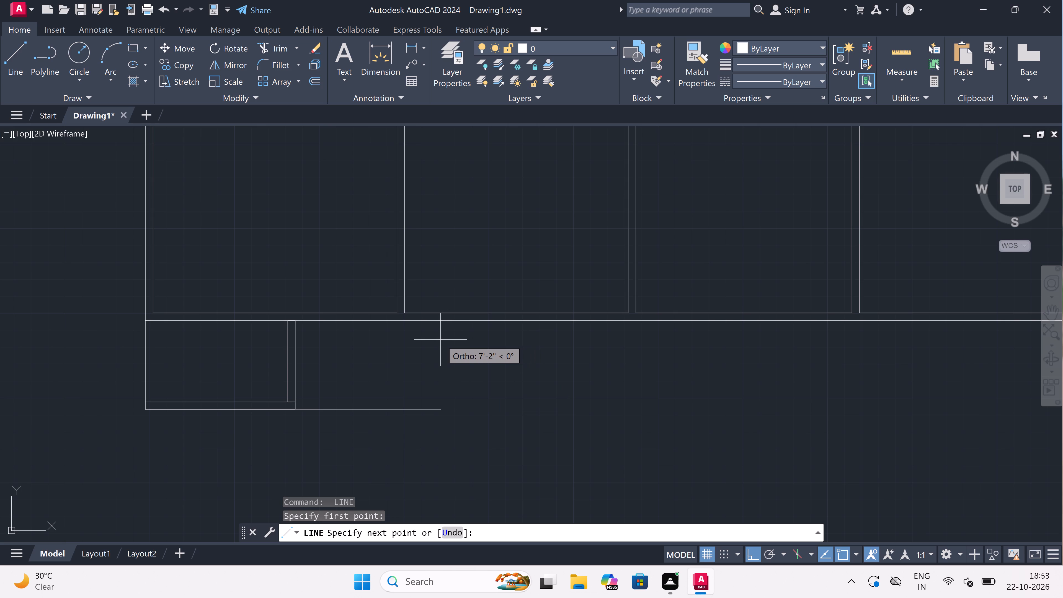
text(7')
key(space)
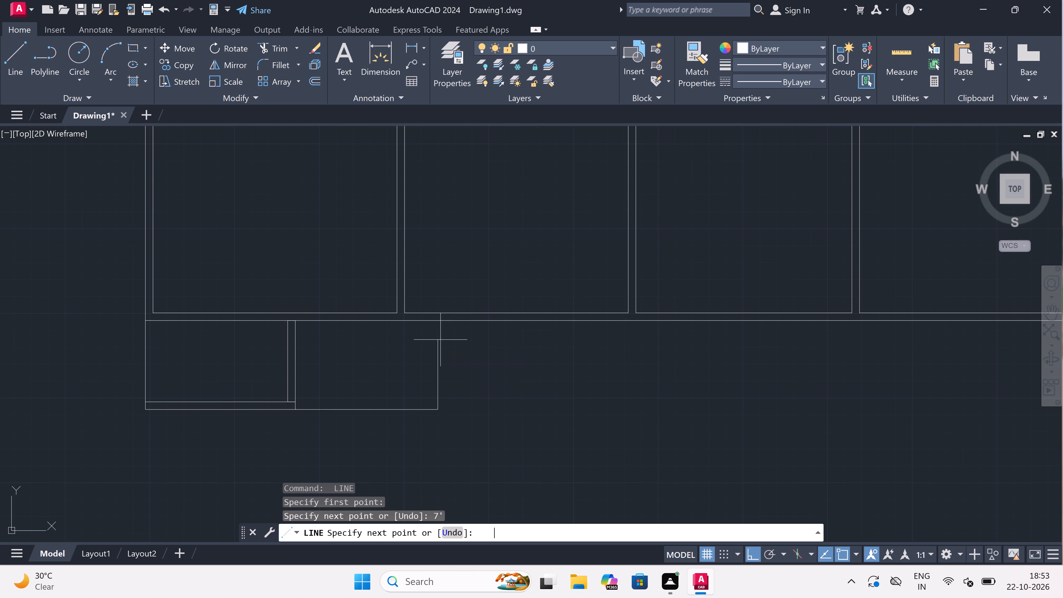
click(439, 321)
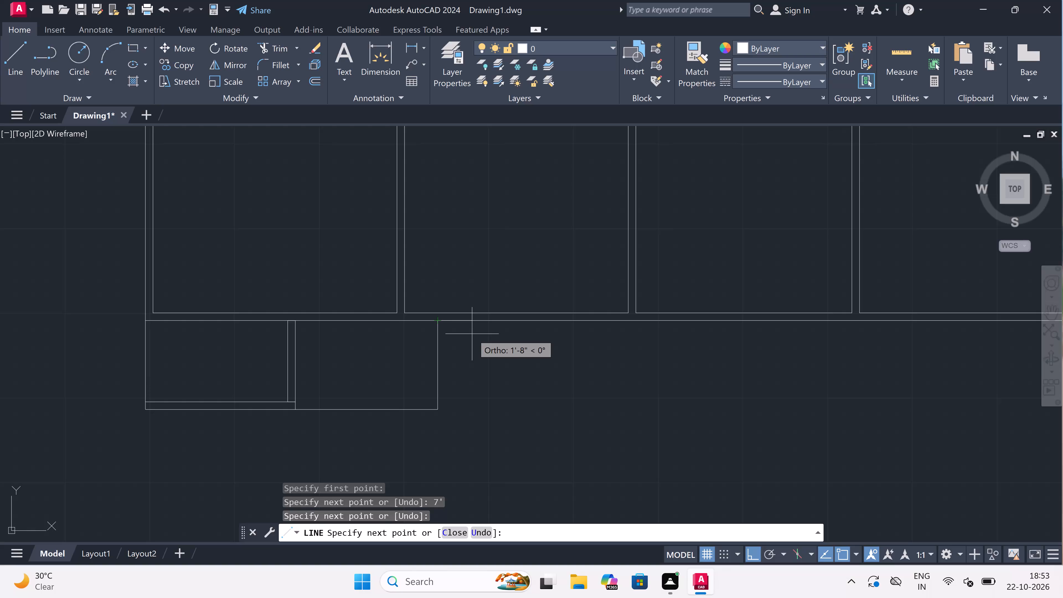
Give the second recess's east side a 4.5" wall thickness with a parallel line down to its south edge, closing the wall's end.
key(4)
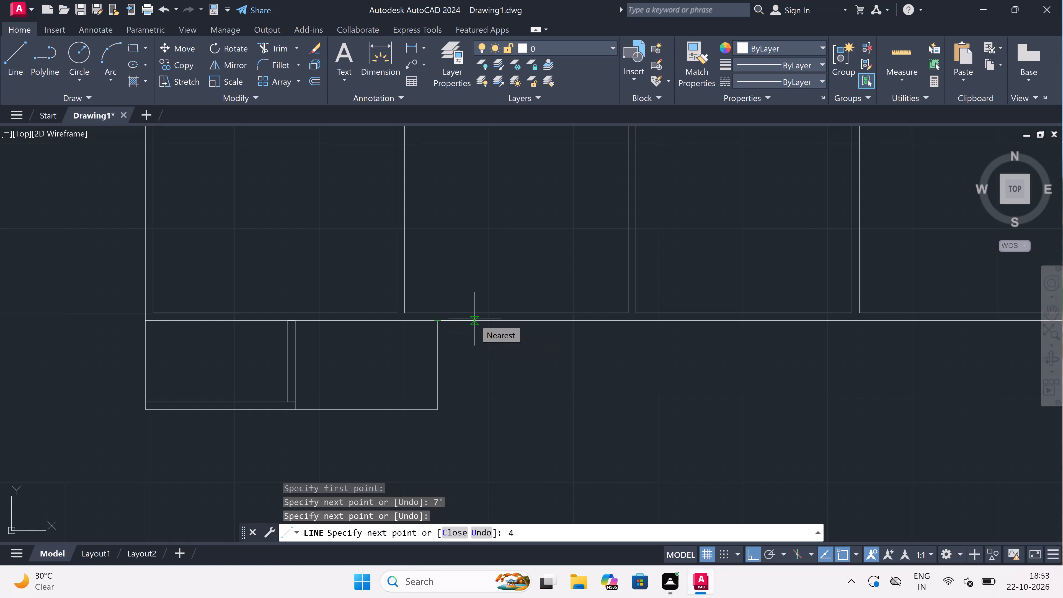
text(.5)
text(")
key(space)
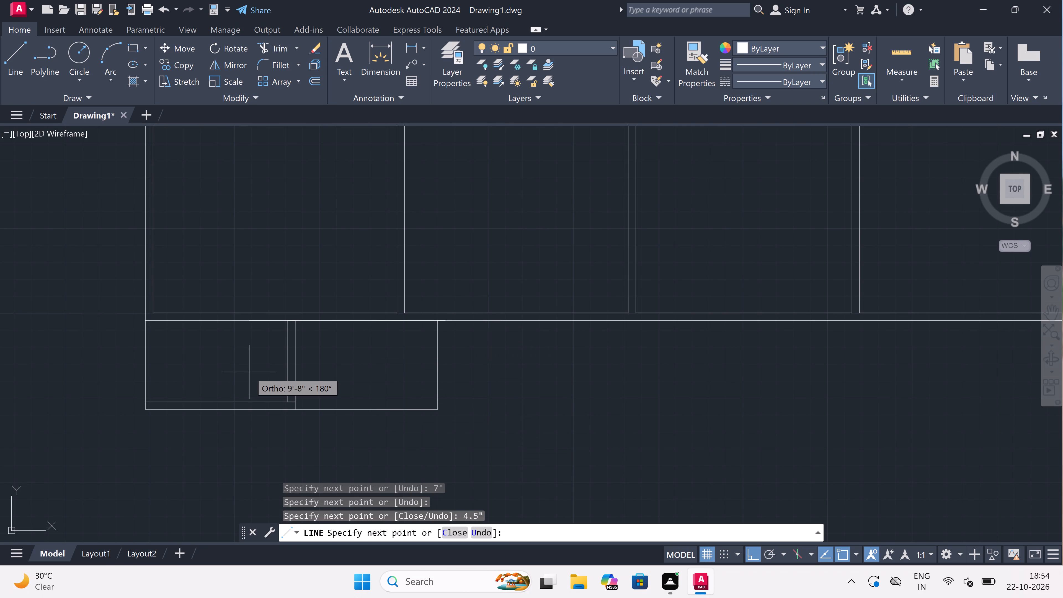
scroll(348, 392, up, 2)
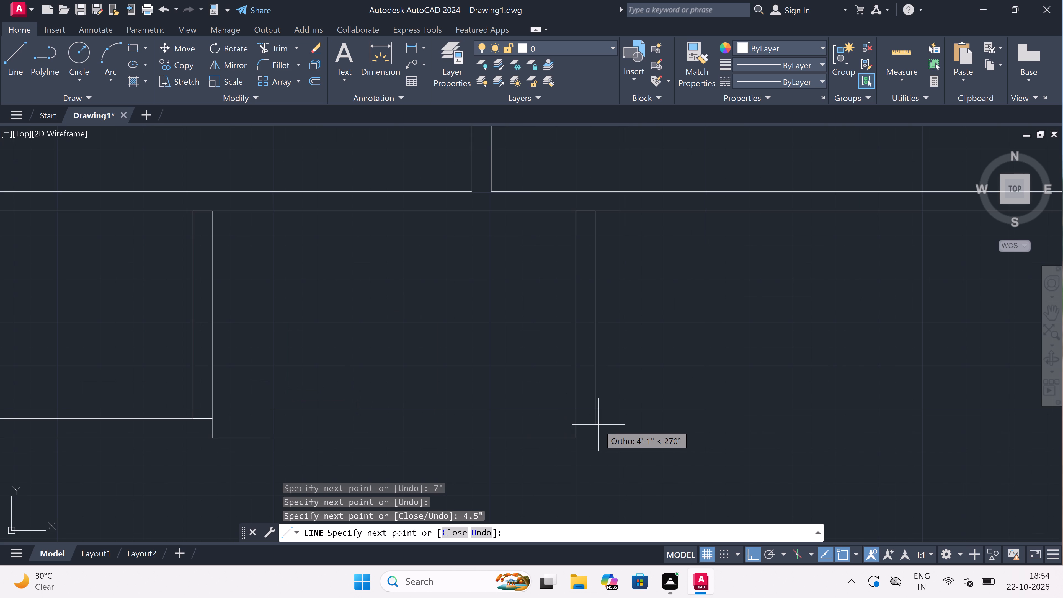
click(596, 439)
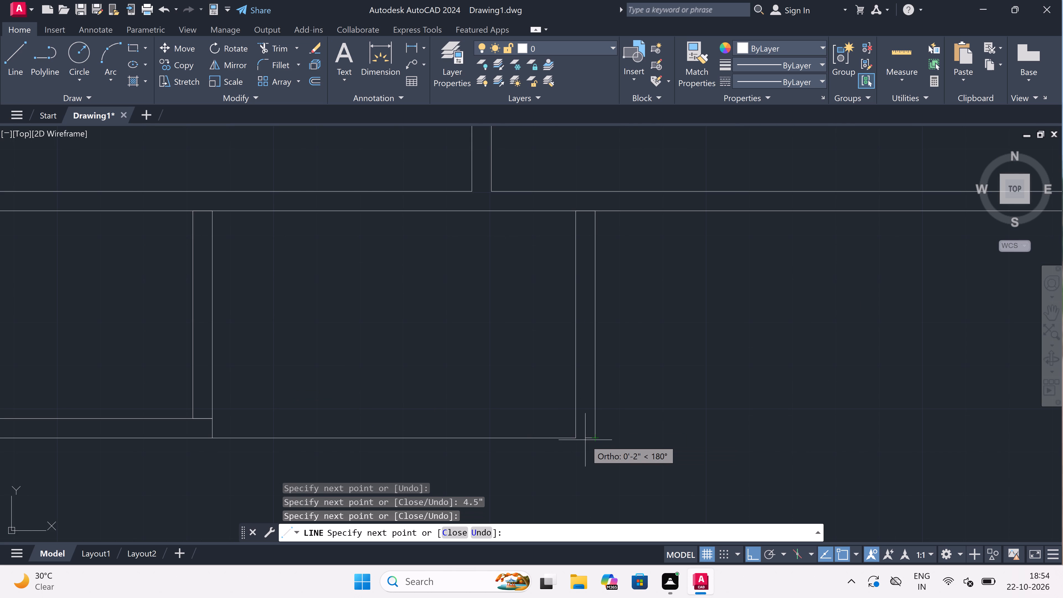
click(575, 440)
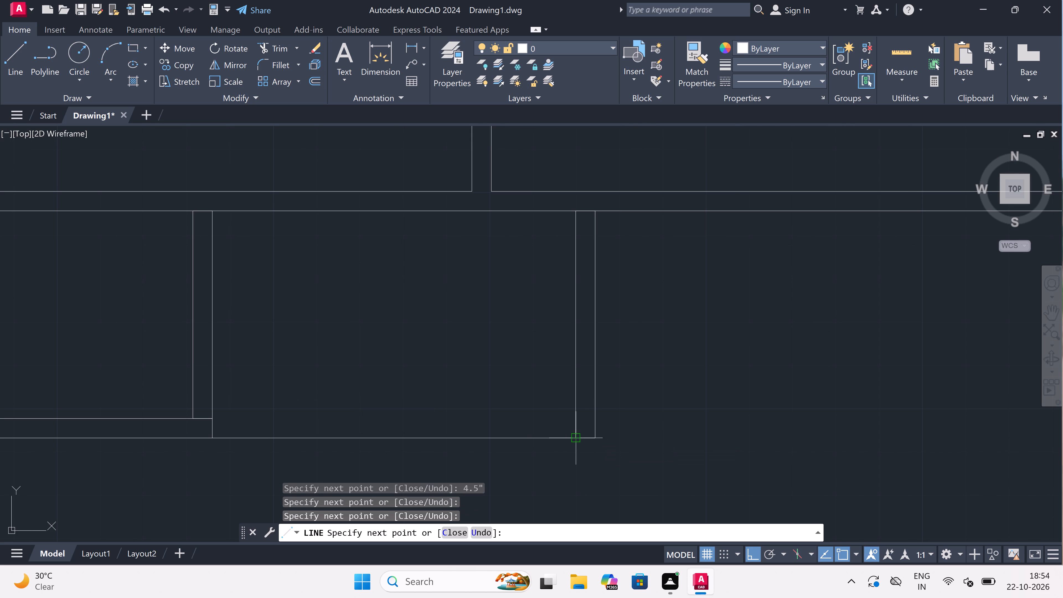
key(Escape)
Draw the second recess's south wall 4.5" thick, running its inner face west from the outer east side to the first recess's east wall.
key(space)
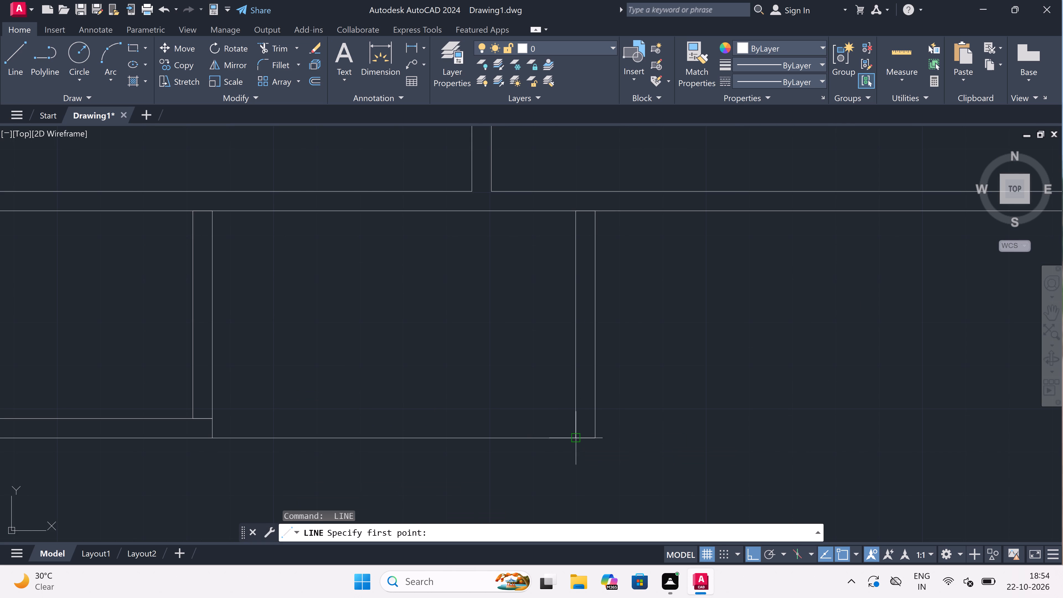
click(595, 443)
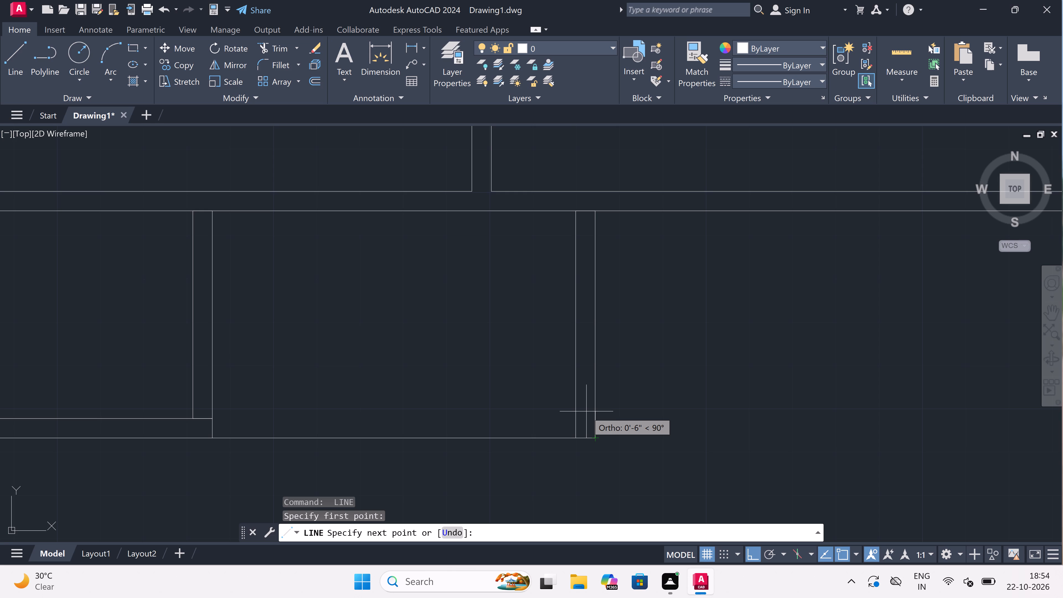
key(4)
text(.5)
text(")
key(space)
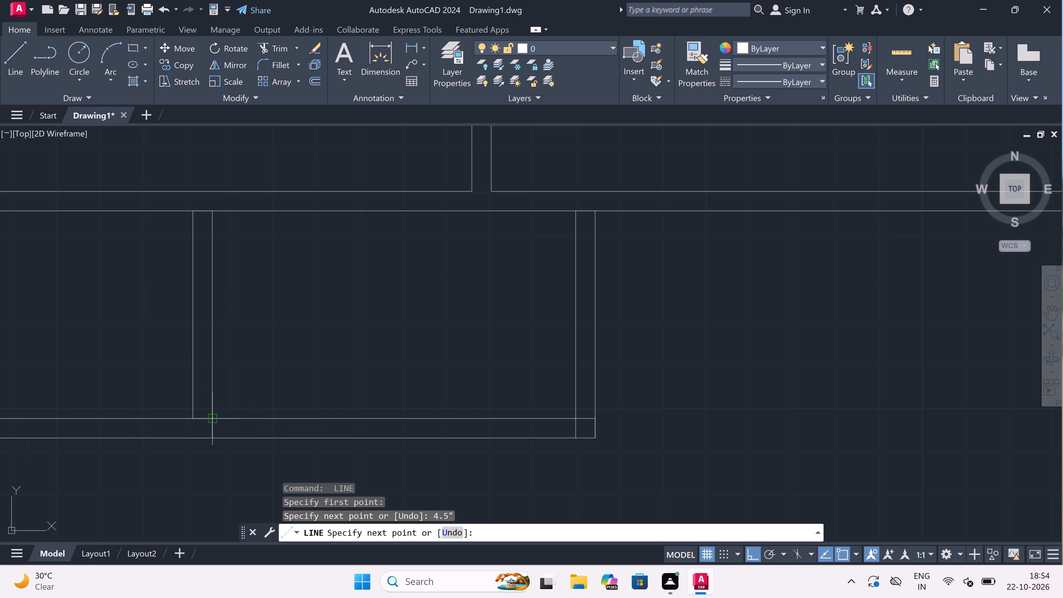
scroll(270, 390, down, 2)
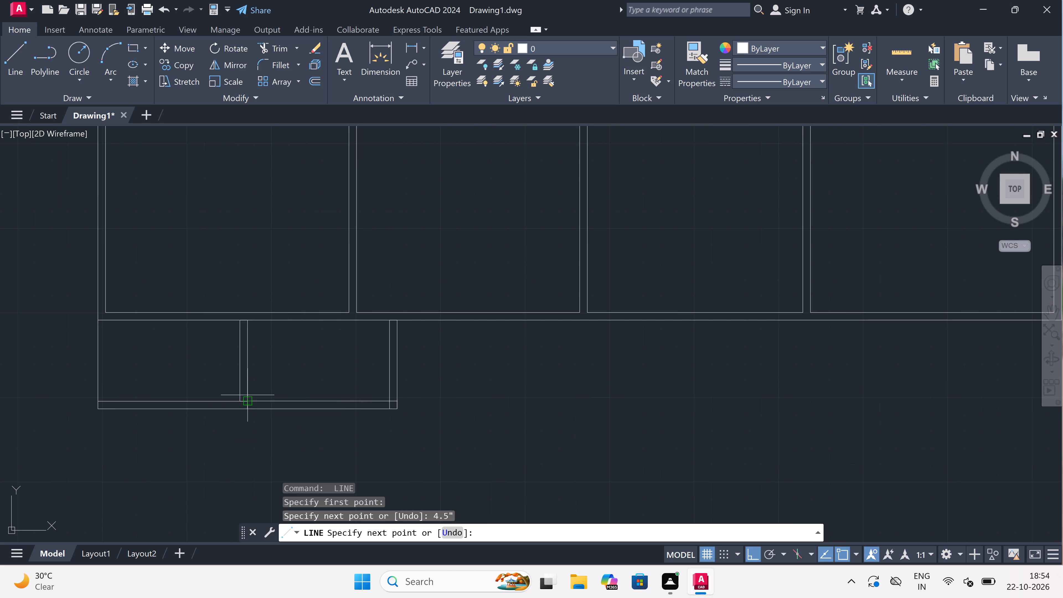
scroll(247, 395, up, 2)
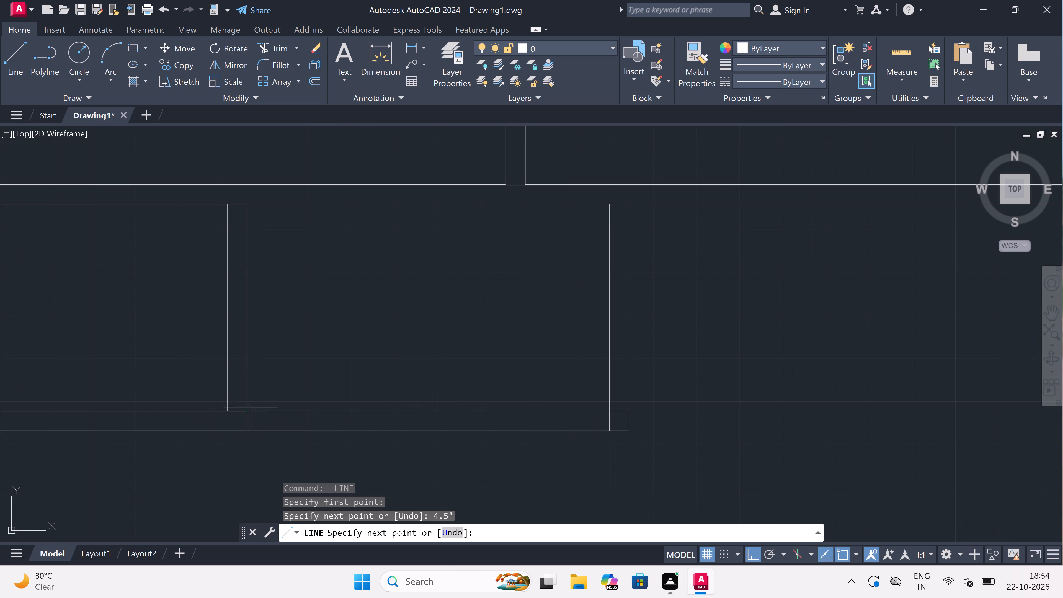
click(251, 413)
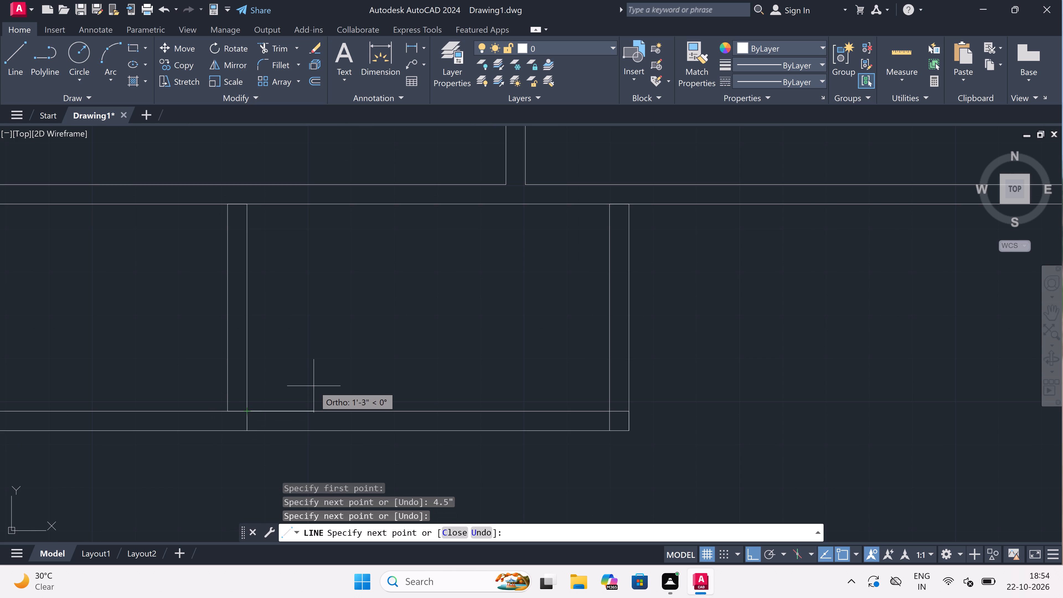
key(Escape)
Draw a line from the central partition's west face across the building's south wall, continuing 4' south of the outer face.
key(space)
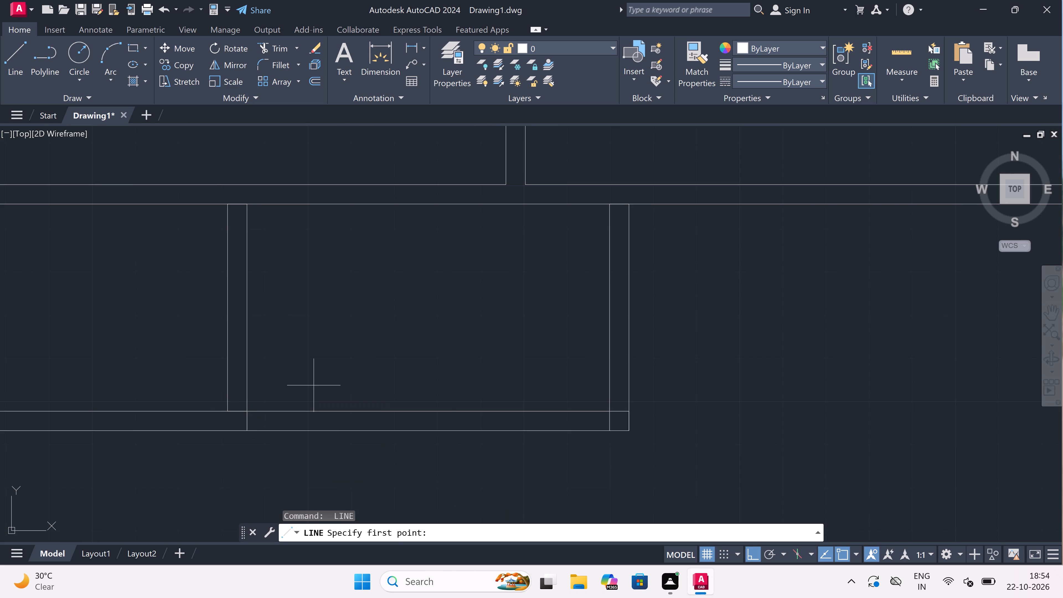
scroll(314, 385, down, 5)
scroll(367, 364, up, 2)
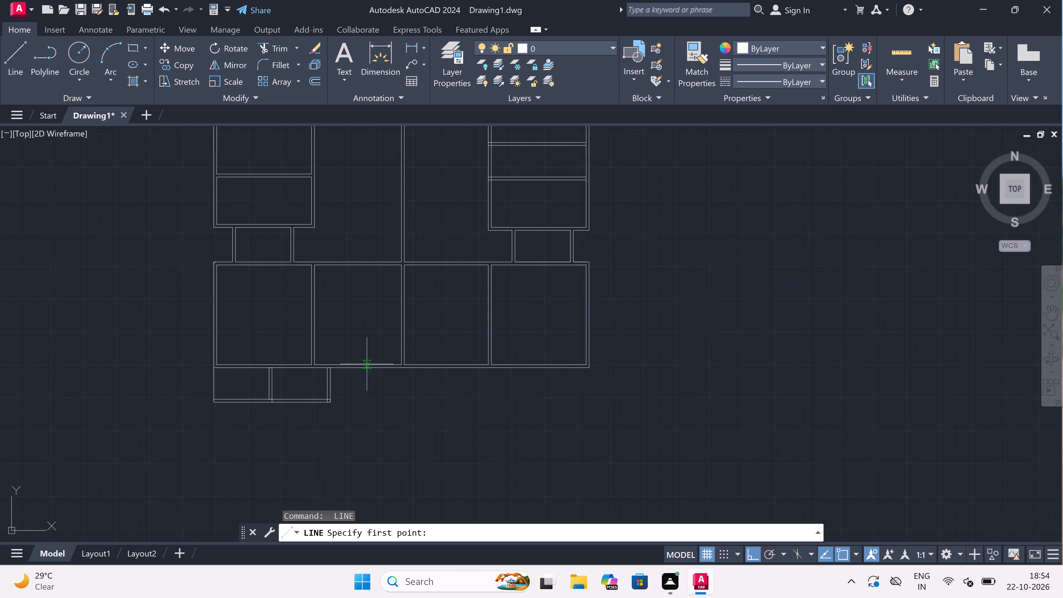
scroll(437, 377, up, 1)
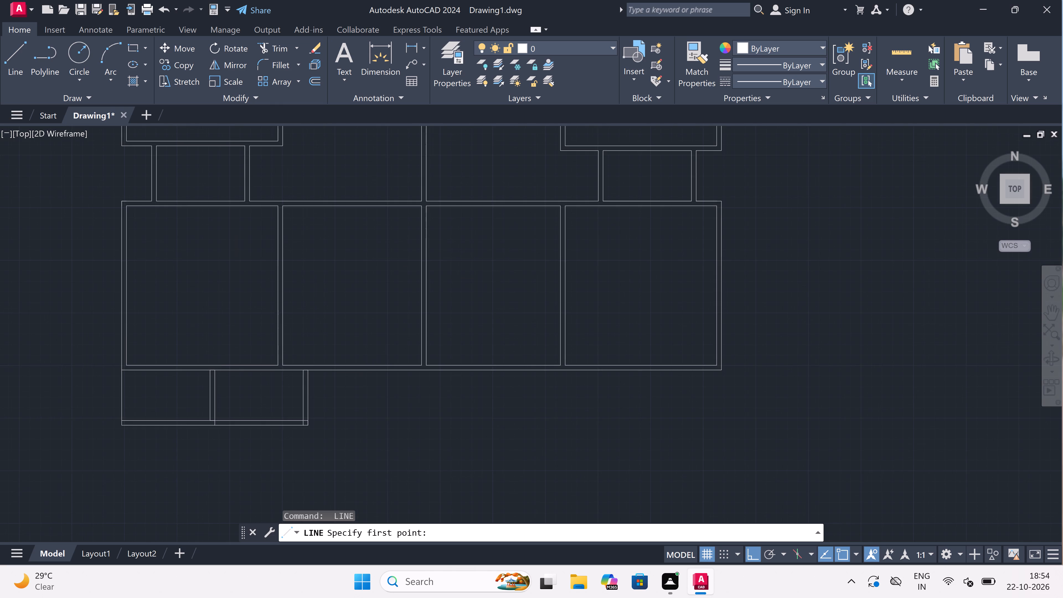
click(414, 359)
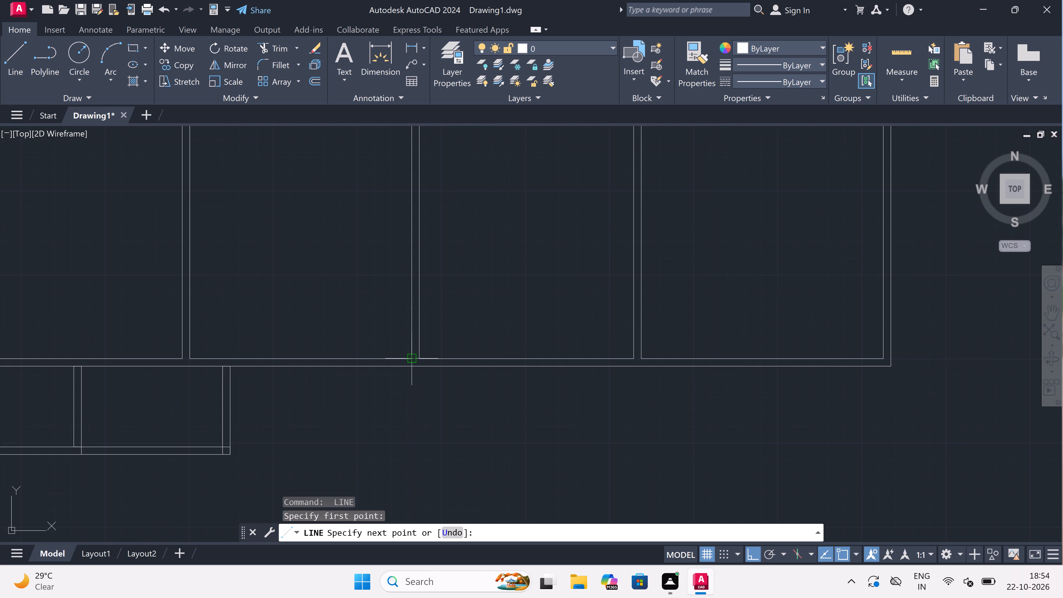
scroll(415, 364, up, 2)
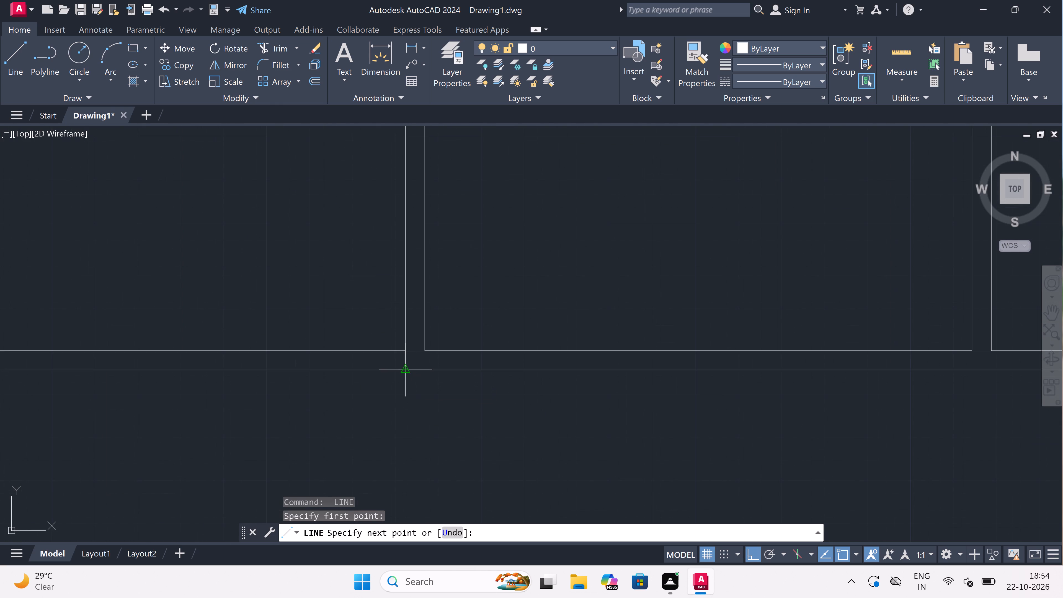
click(406, 373)
scroll(406, 373, down, 3)
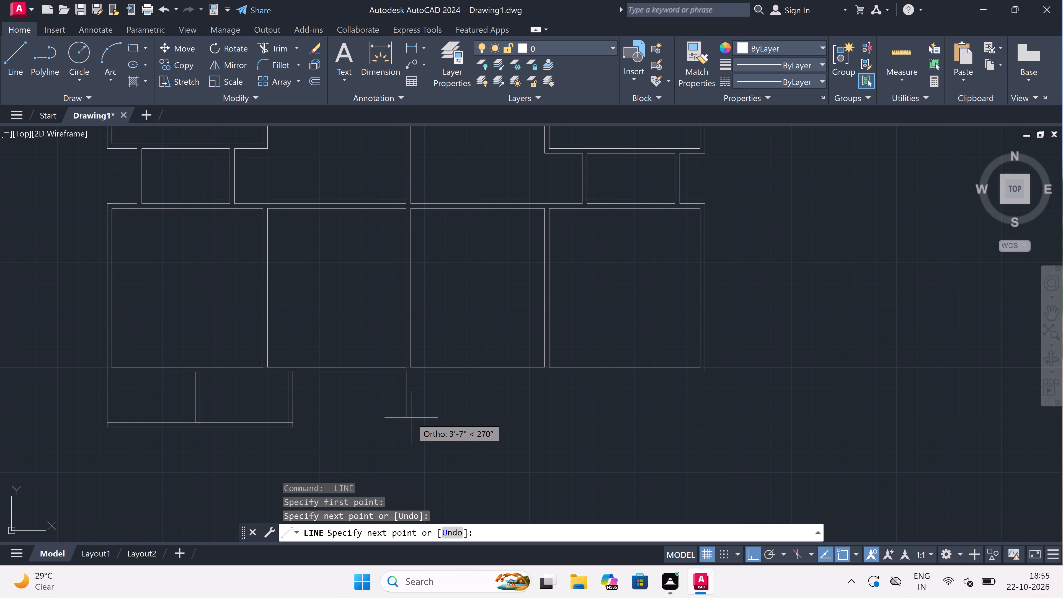
key(4)
text(')
key(space)
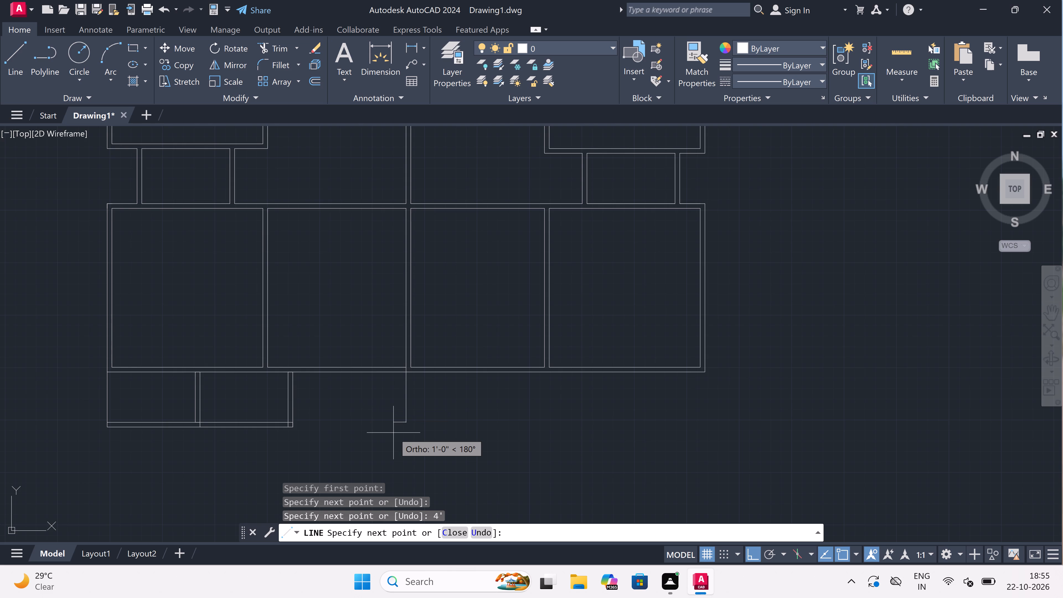
Extend the line south to align with the recesses' outer south edge, and run it west to the second recess's outer southeast corner.
scroll(394, 433, up, 1)
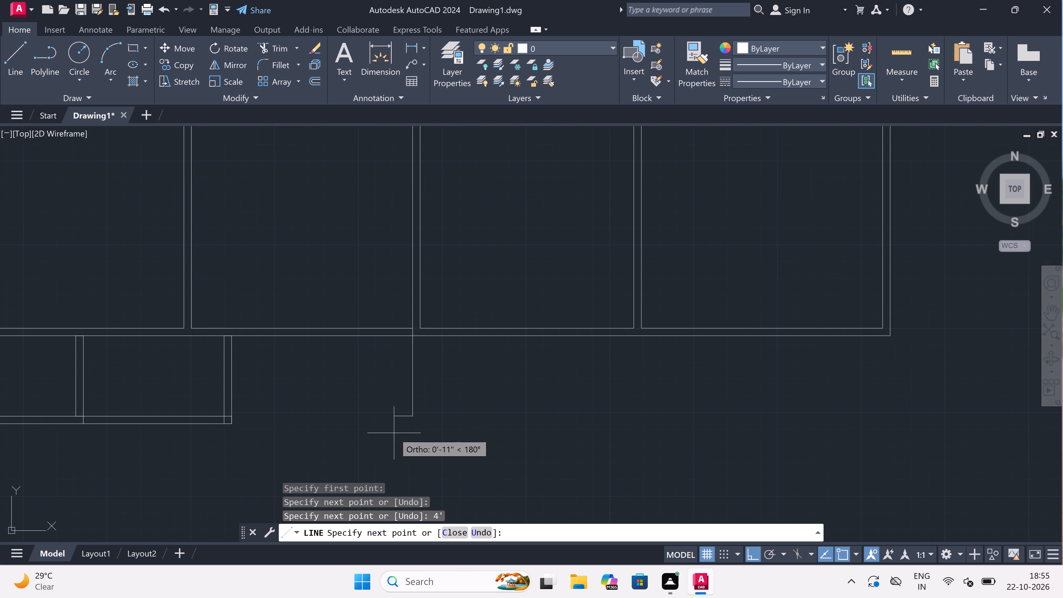
scroll(394, 433, up, 1)
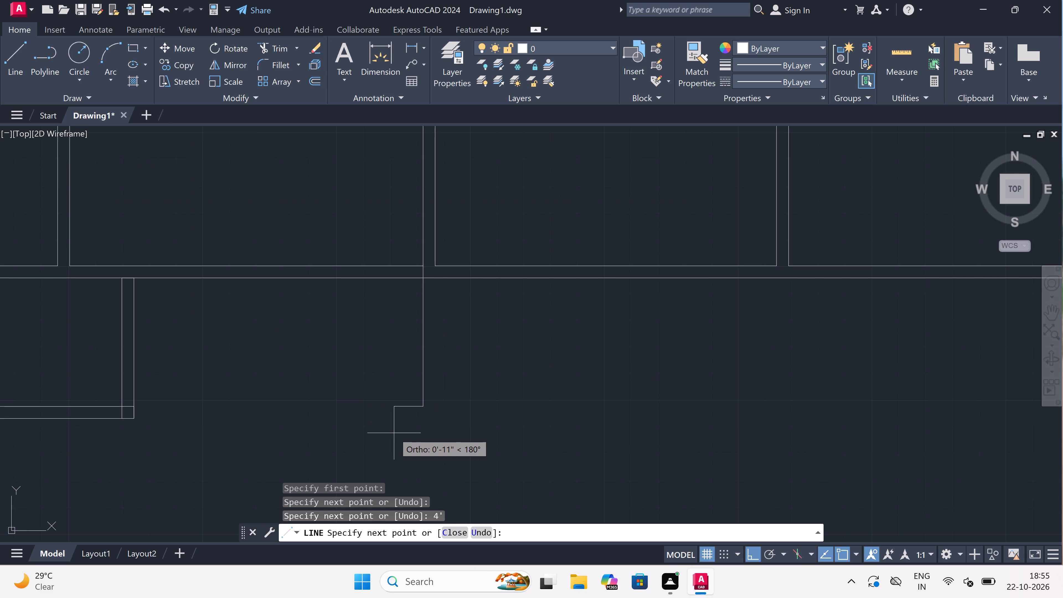
scroll(394, 433, up, 1)
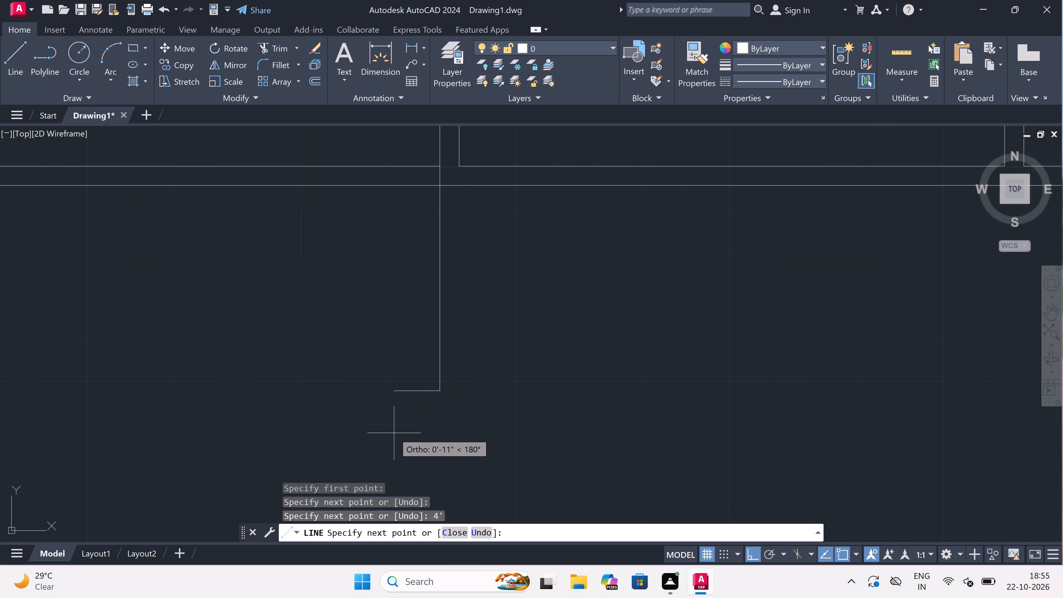
scroll(394, 433, down, 2)
scroll(394, 433, up, 1)
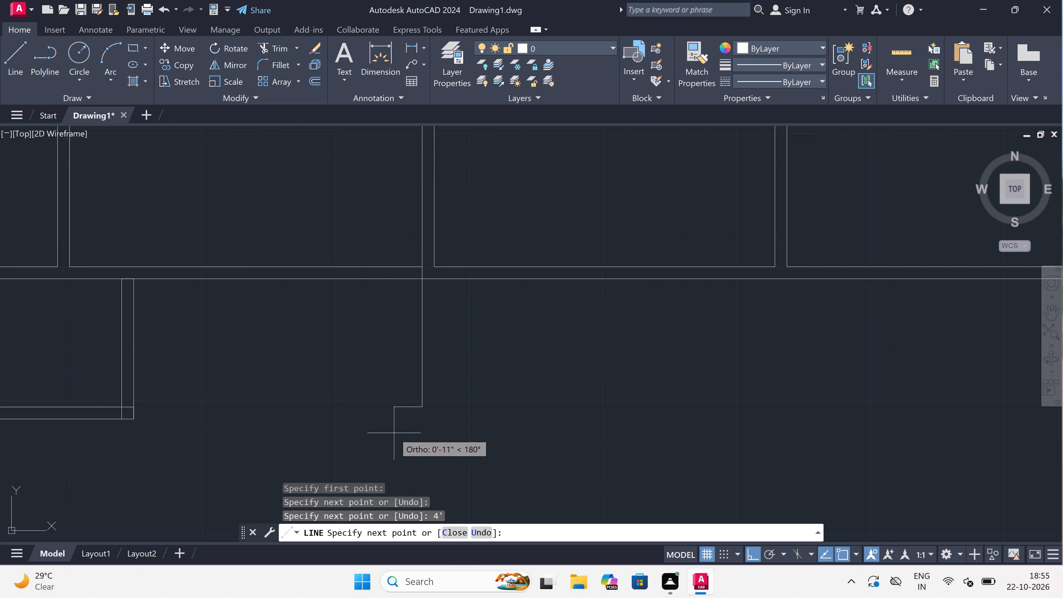
scroll(394, 433, down, 1)
scroll(394, 433, up, 1)
scroll(394, 433, down, 1)
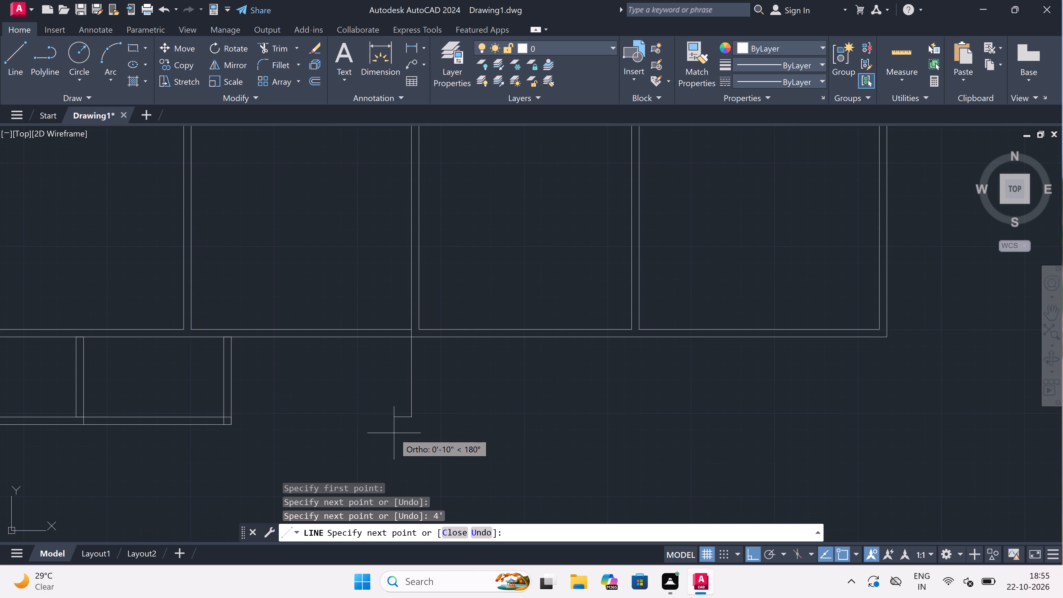
scroll(394, 433, up, 1)
scroll(394, 433, down, 1)
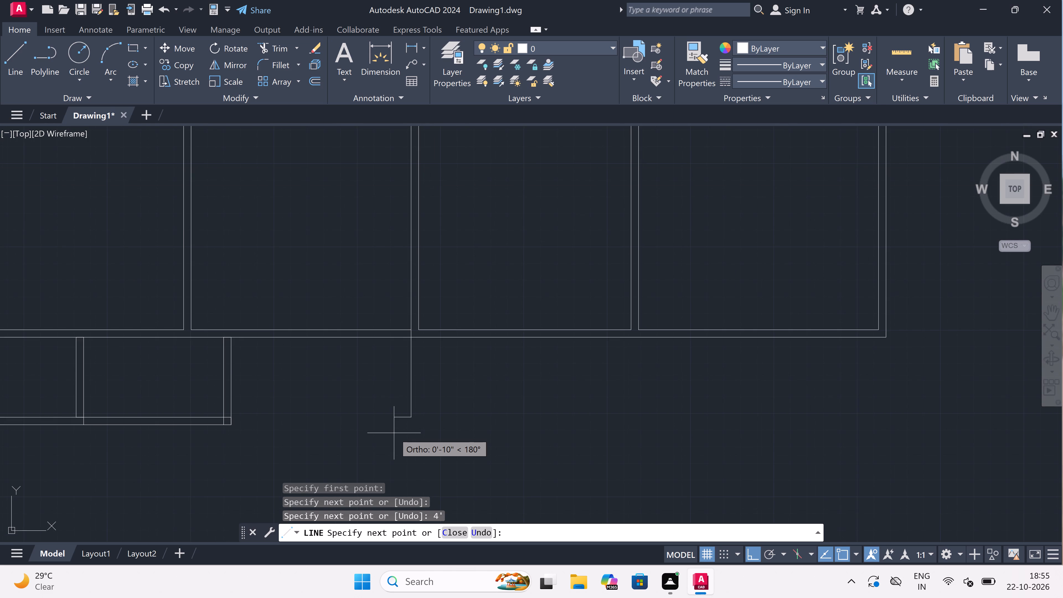
scroll(394, 433, up, 1)
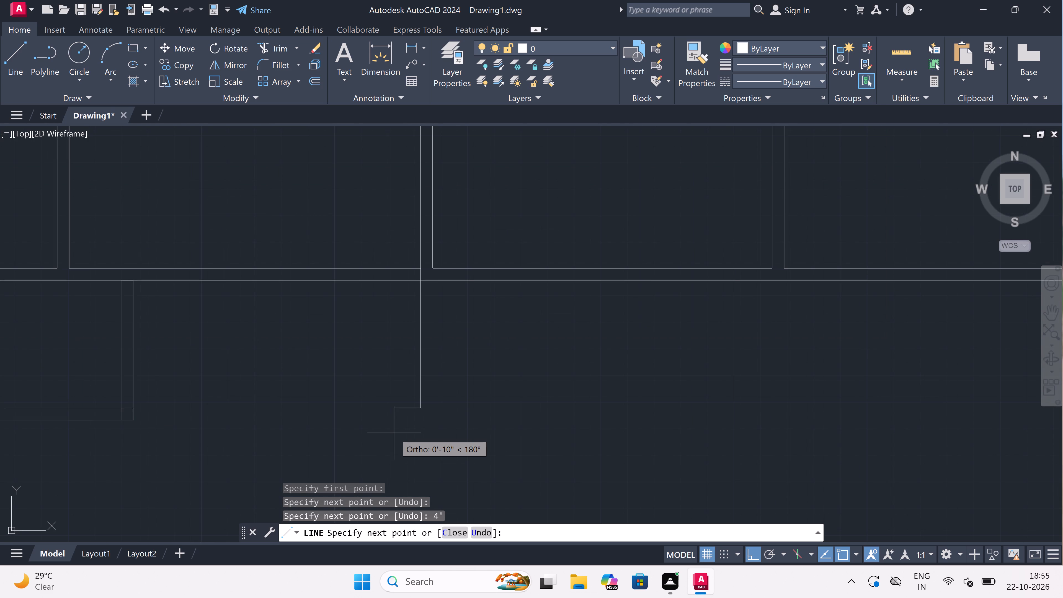
scroll(394, 433, down, 1)
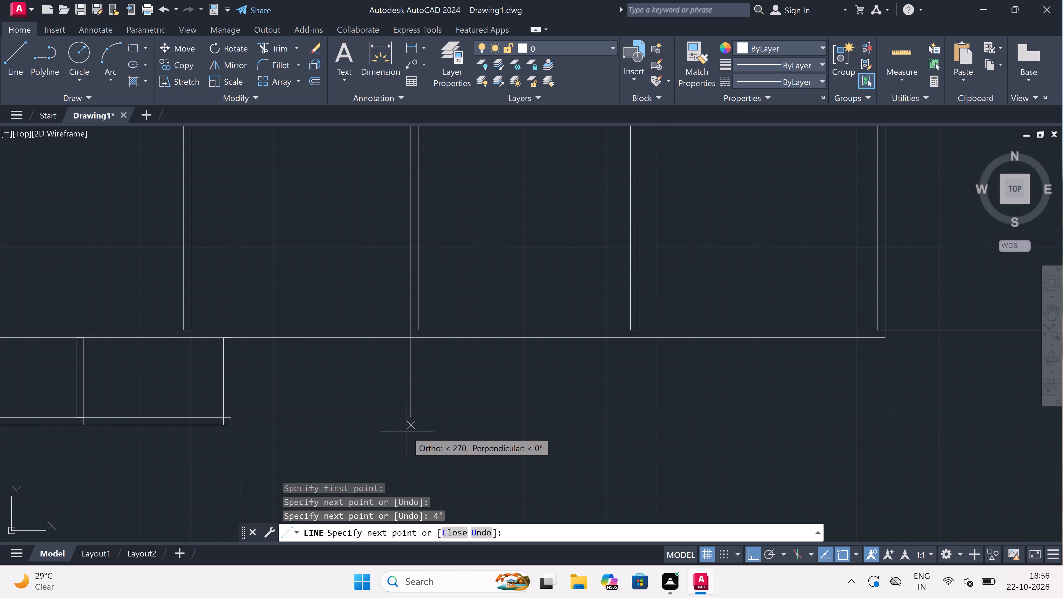
click(410, 430)
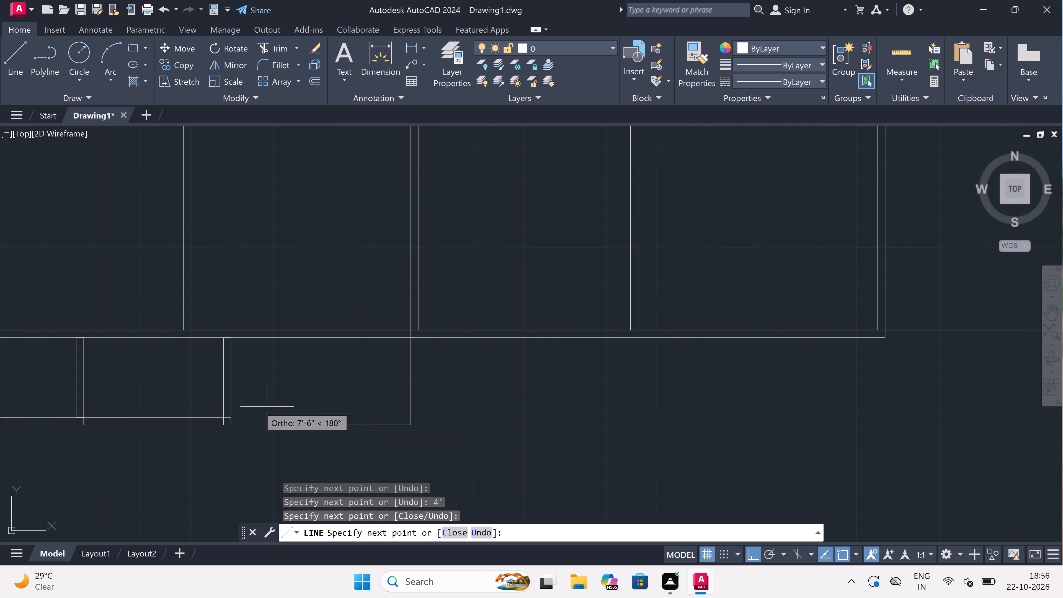
click(230, 426)
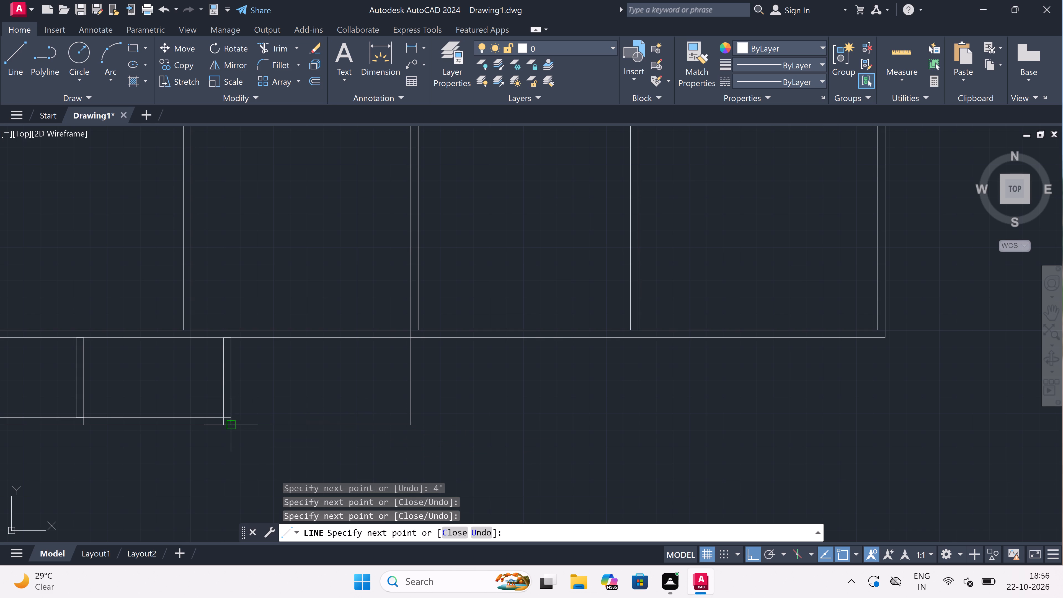
key(Escape)
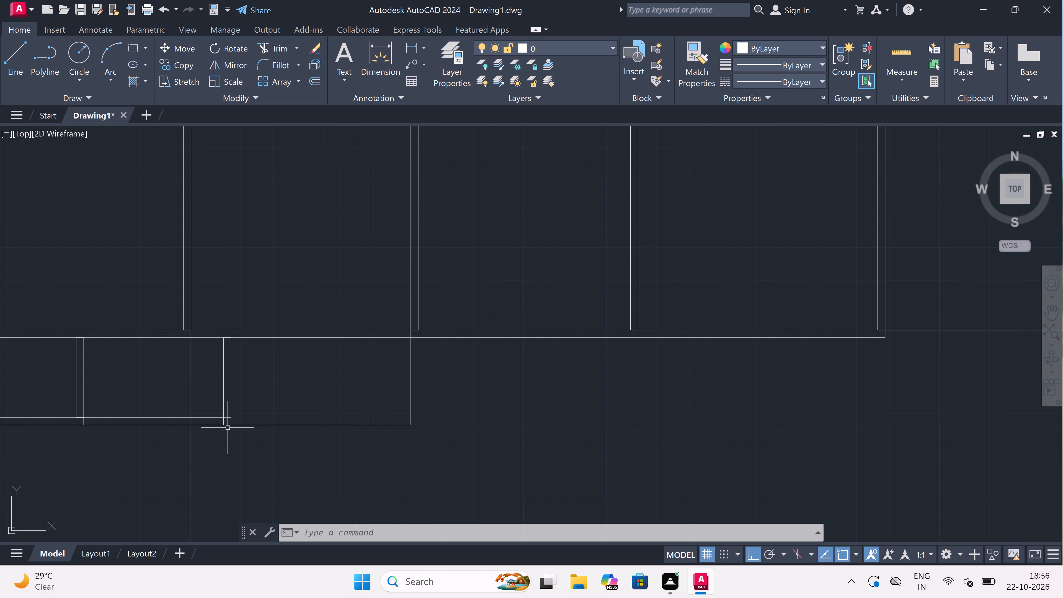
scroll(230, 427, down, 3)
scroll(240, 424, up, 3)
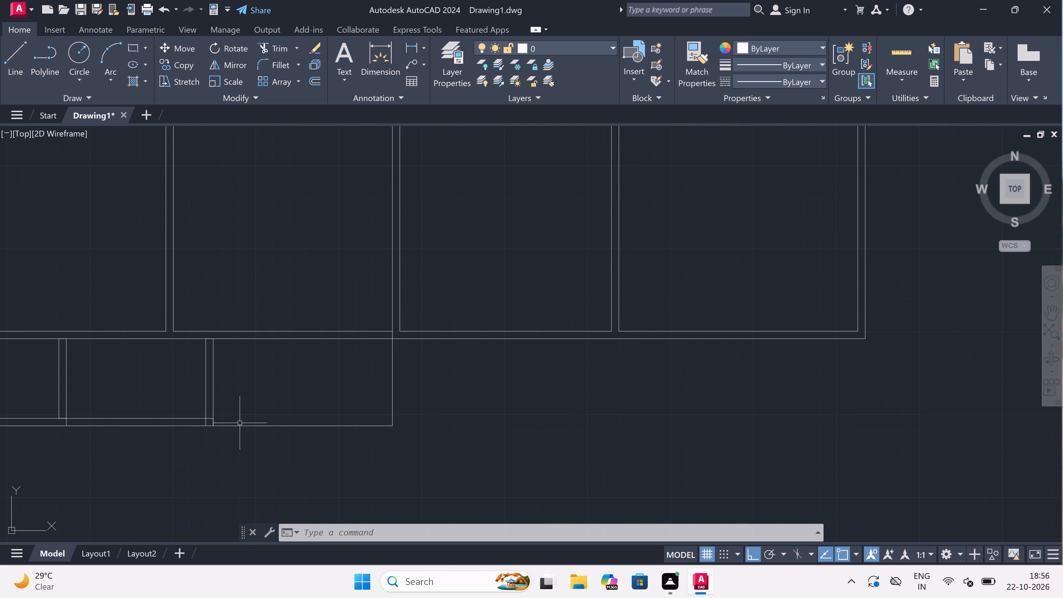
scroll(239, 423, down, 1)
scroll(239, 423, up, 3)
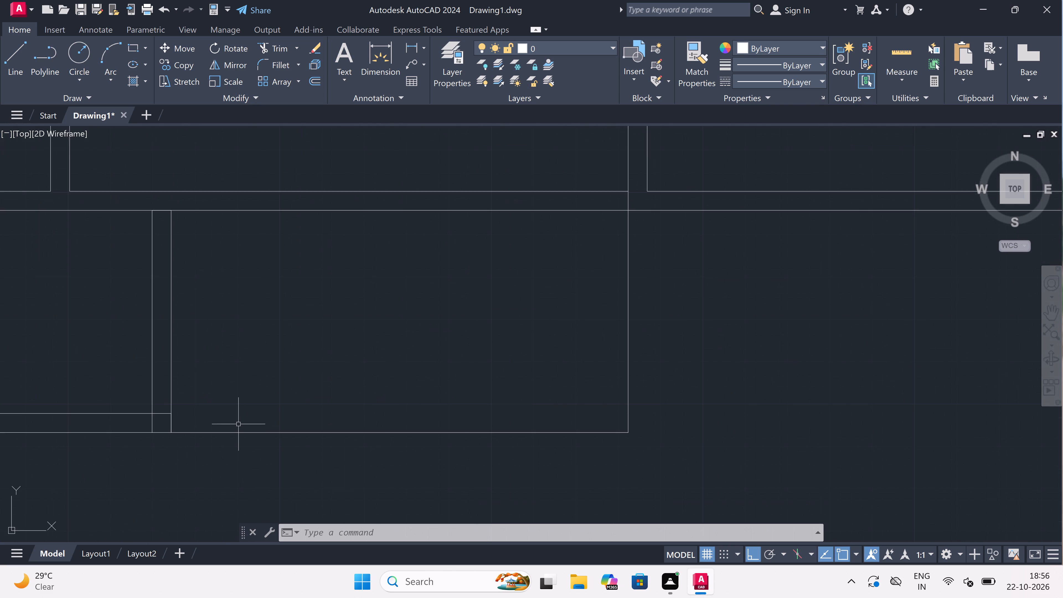
Draw a vertical line just east of the second recess, from the outer south line up to the building's south wall outer face.
text(l)
key(space)
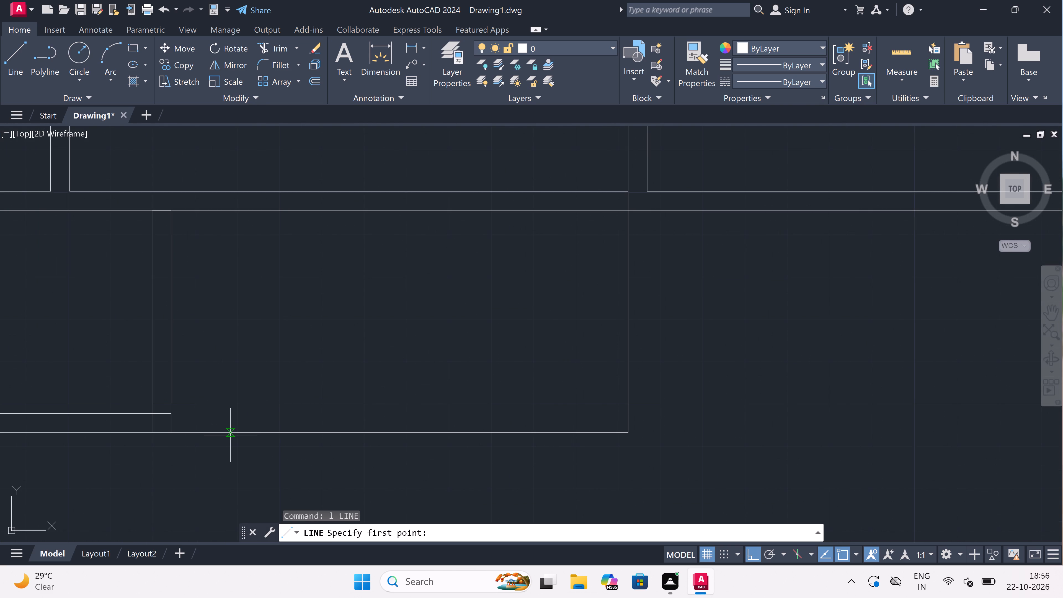
click(230, 435)
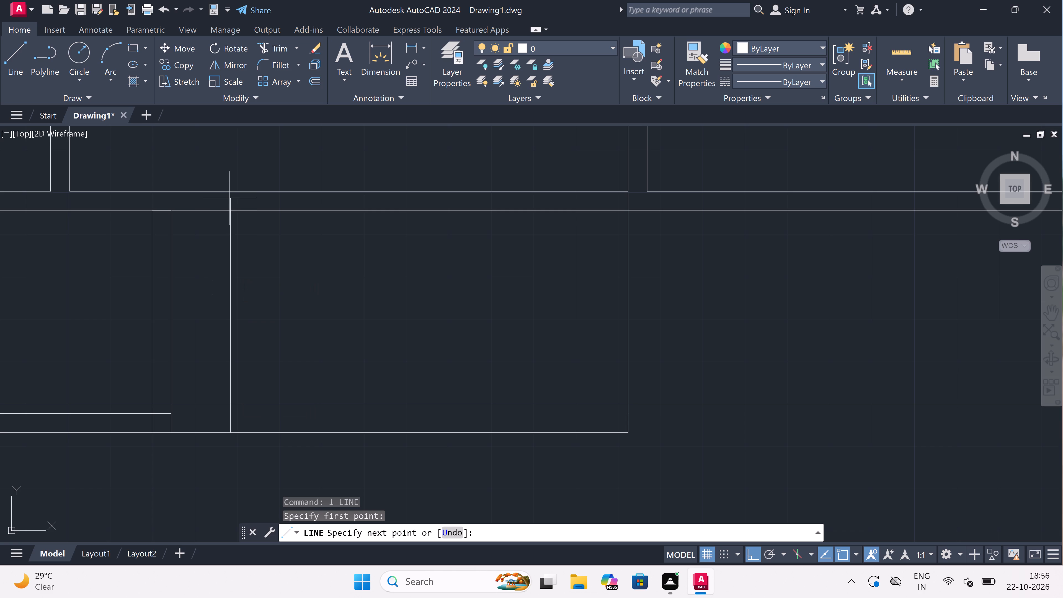
click(228, 214)
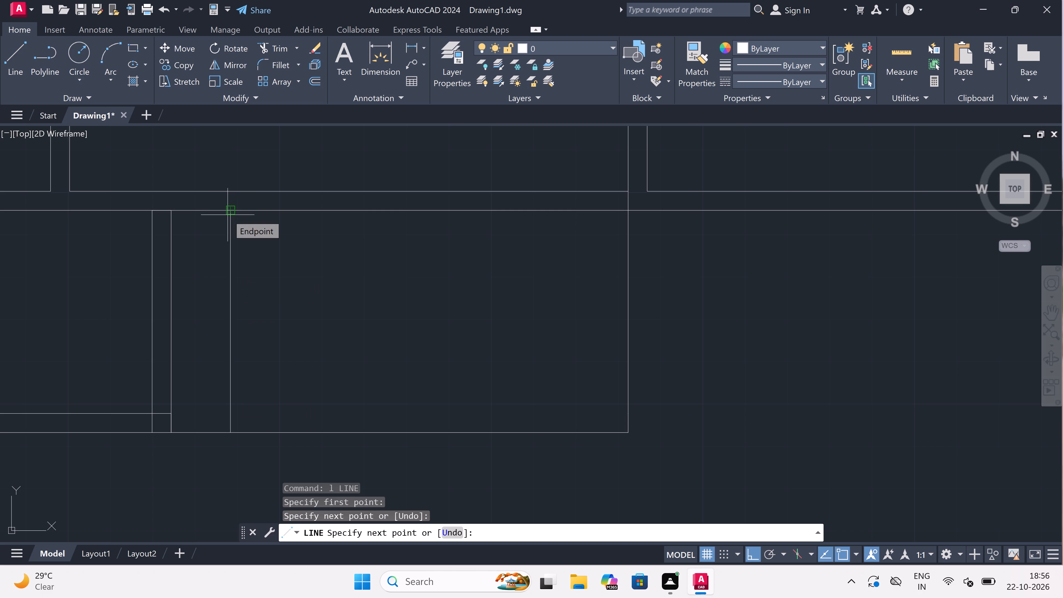
key(Escape)
Trim the lines crossing the second recess's east wall at its junctions with the building's south wall and the recess's south wall.
text(tr)
key(space)
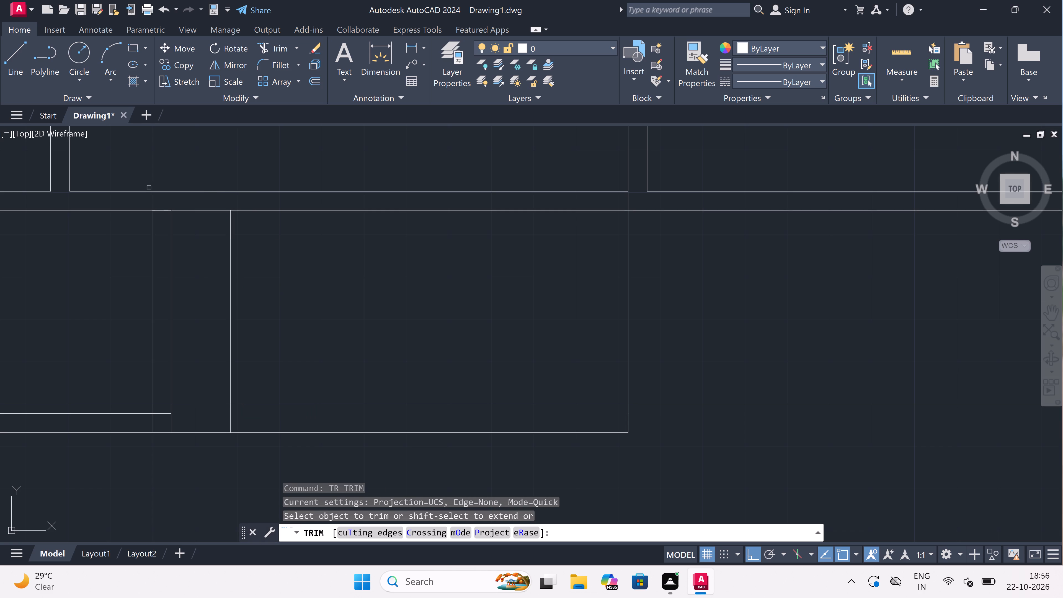
click(164, 198)
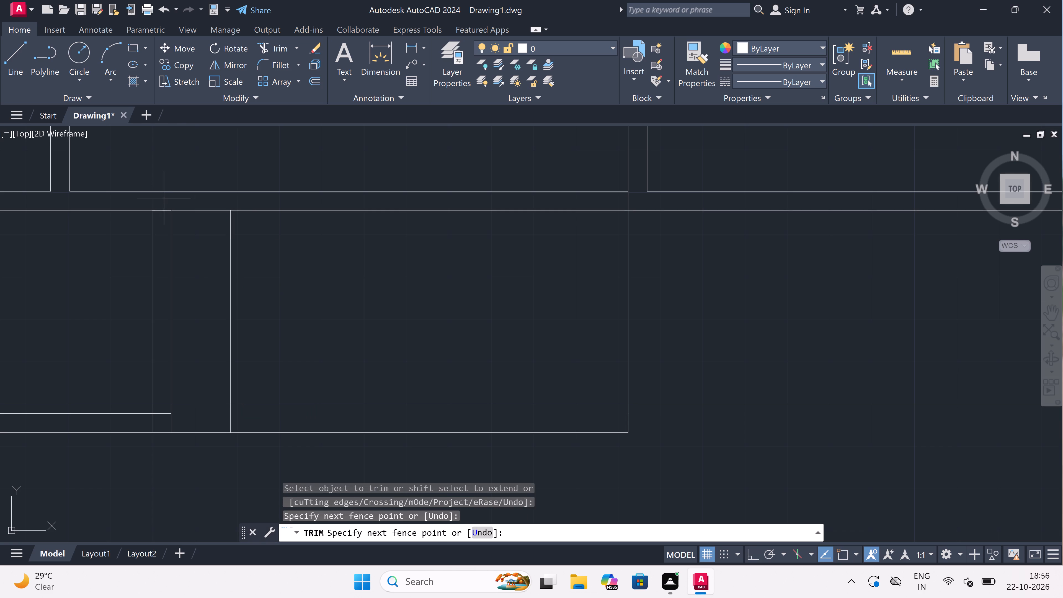
click(157, 422)
click(153, 422)
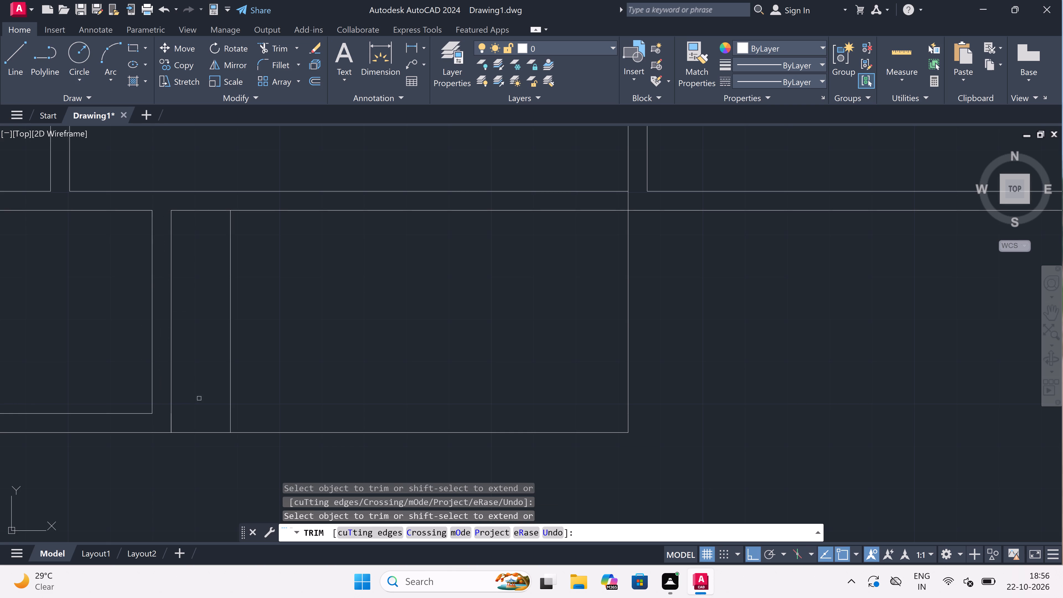
Trim the outer south line between the second recess and the new vertical line, and the central partition line's segment crossing the building's south wall.
click(195, 402)
click(190, 461)
scroll(196, 402, down, 3)
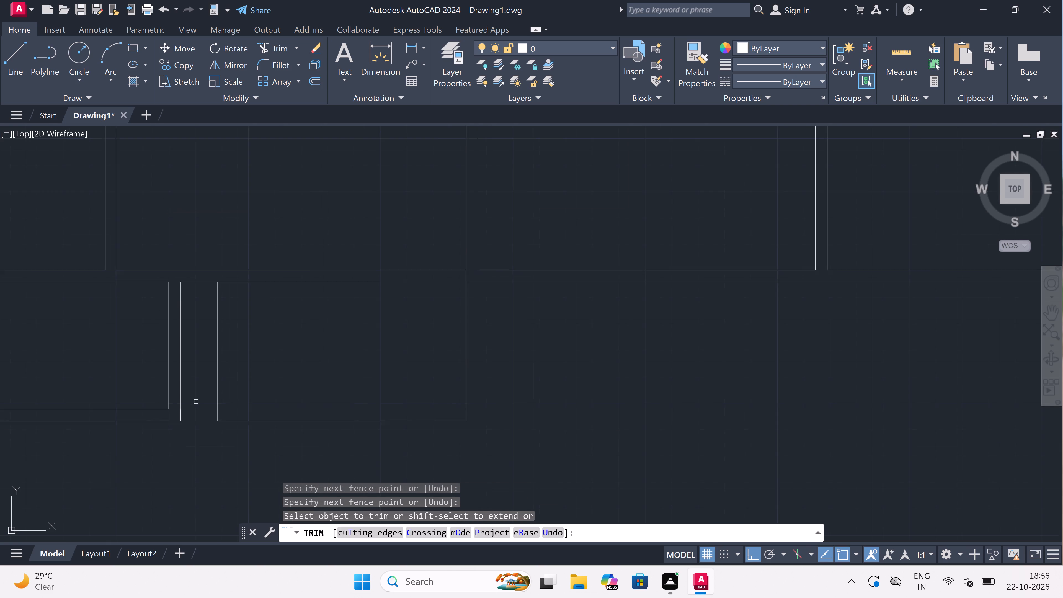
scroll(311, 342, up, 1)
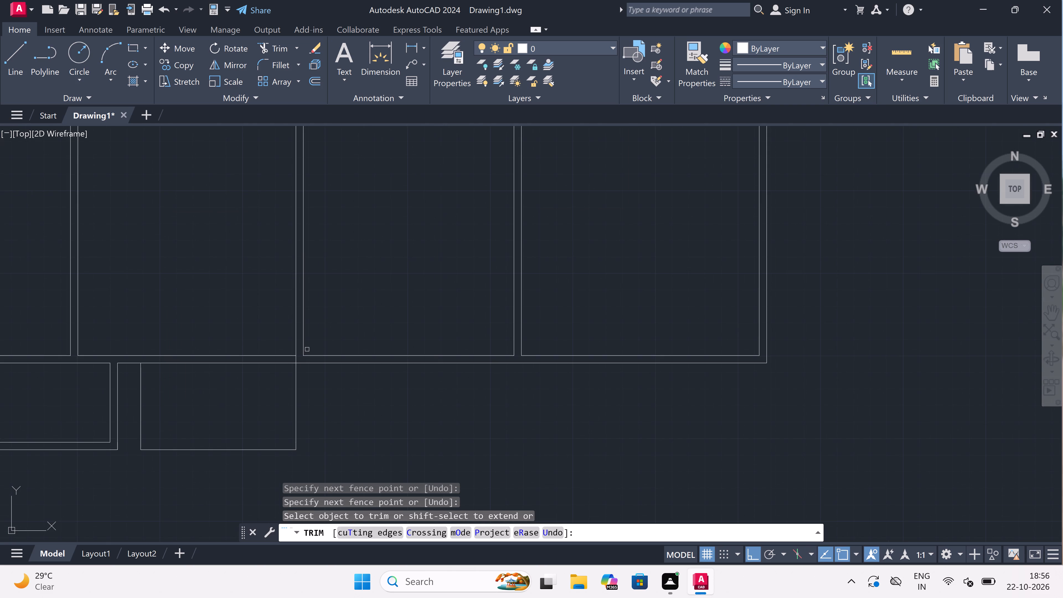
scroll(307, 350, up, 1)
scroll(290, 365, up, 2)
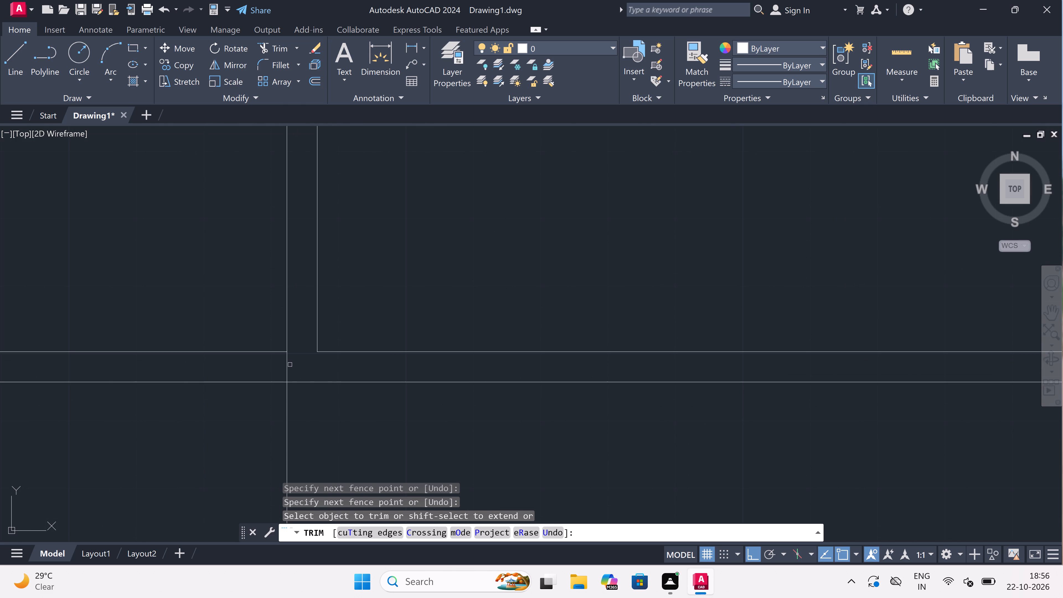
click(288, 363)
Trim the overlapping lines where the wall dividing the first and second recesses meets their south wall.
scroll(288, 363, down, 5)
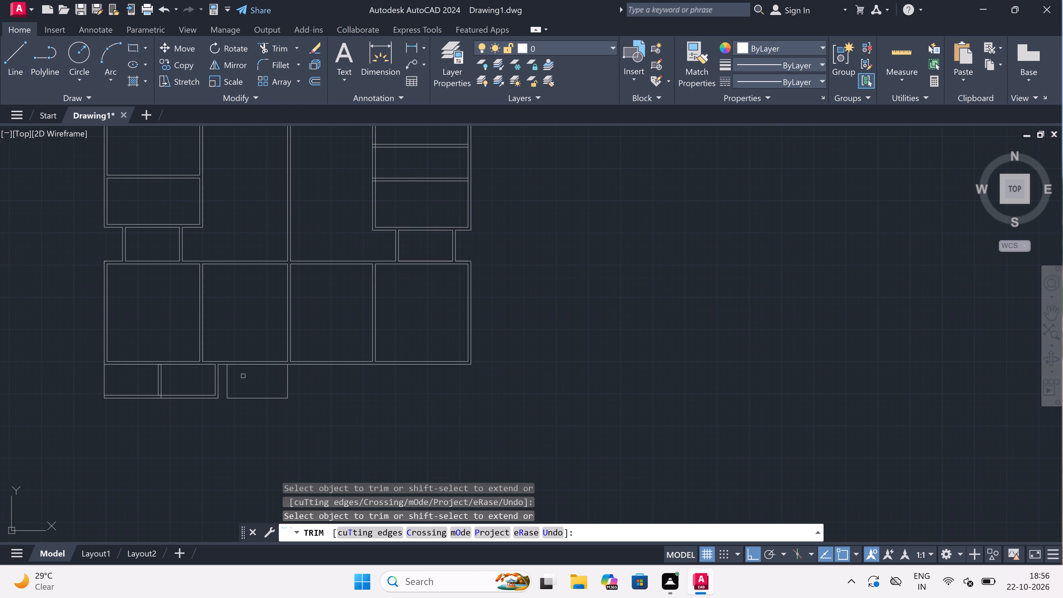
scroll(158, 395, up, 5)
click(167, 399)
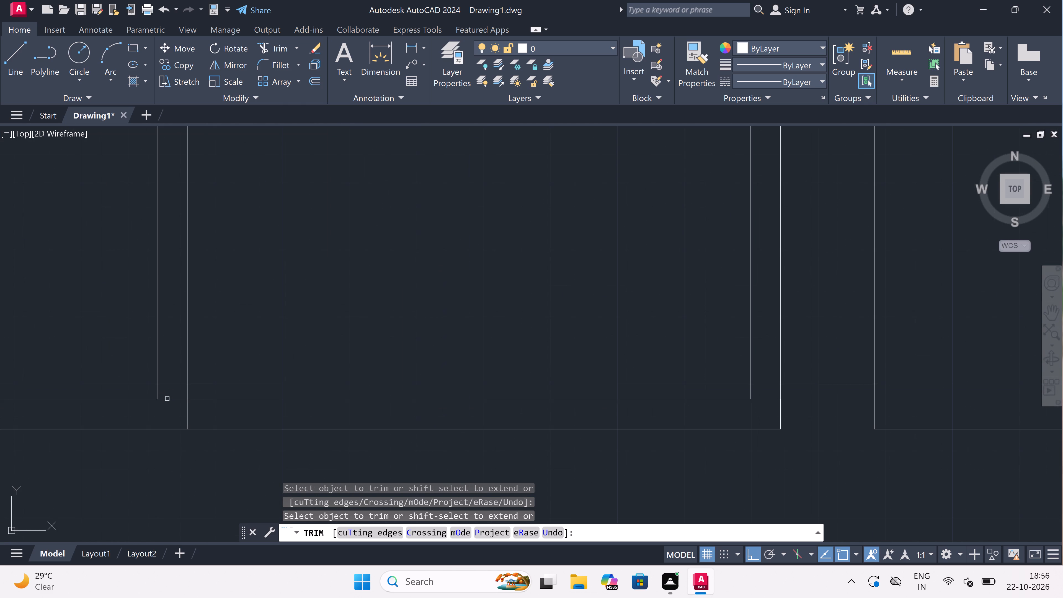
click(167, 399)
click(175, 409)
click(196, 415)
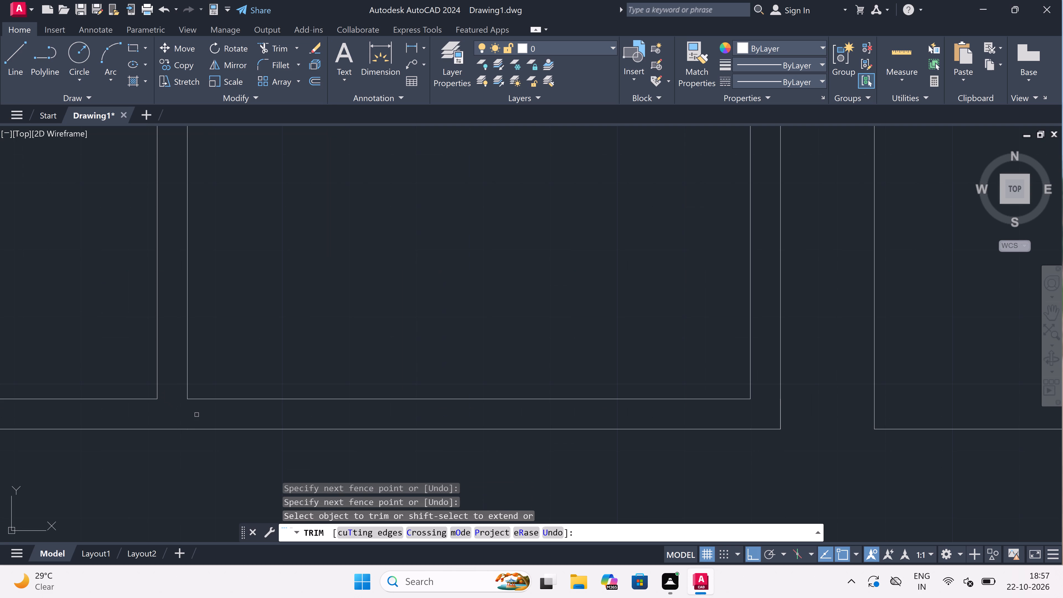
Trim away the first recess's inner south line and the building's outer wall line across the top of the dividing wall.
scroll(188, 388, down, 5)
scroll(136, 390, up, 1)
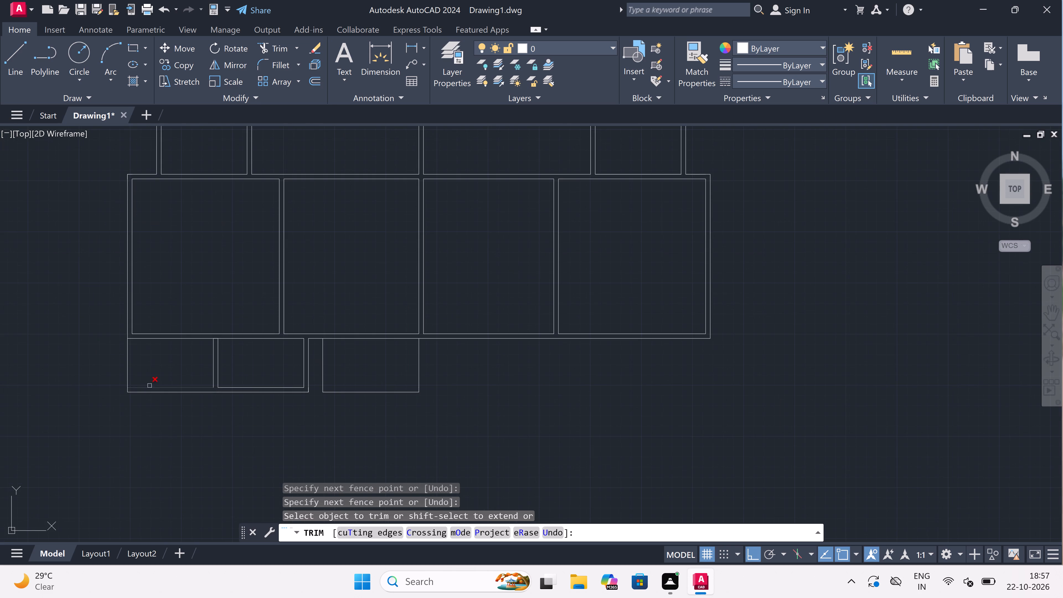
scroll(162, 384, up, 2)
click(164, 394)
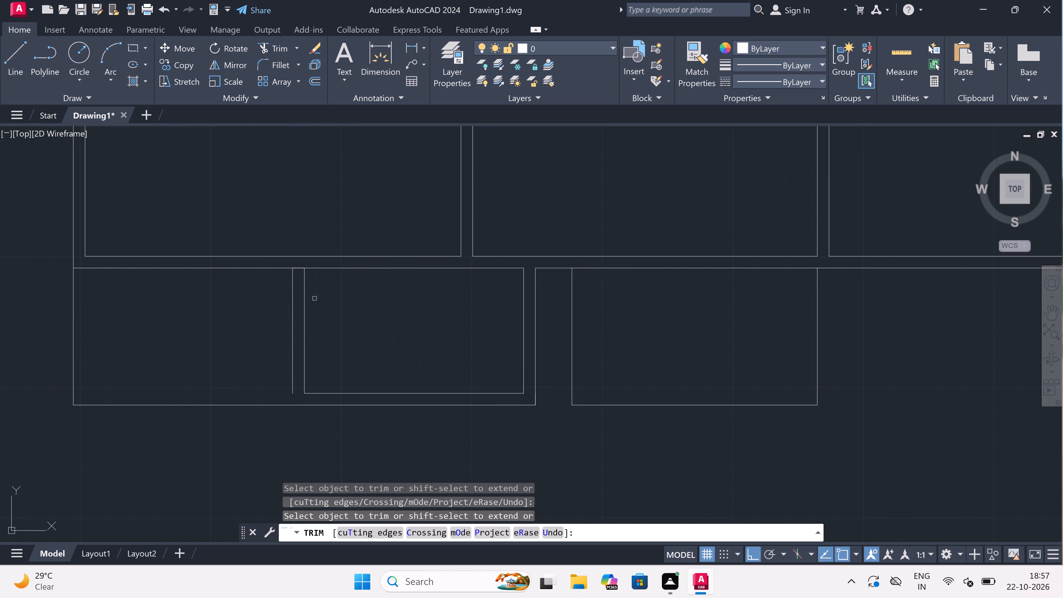
scroll(299, 269, up, 1)
click(298, 264)
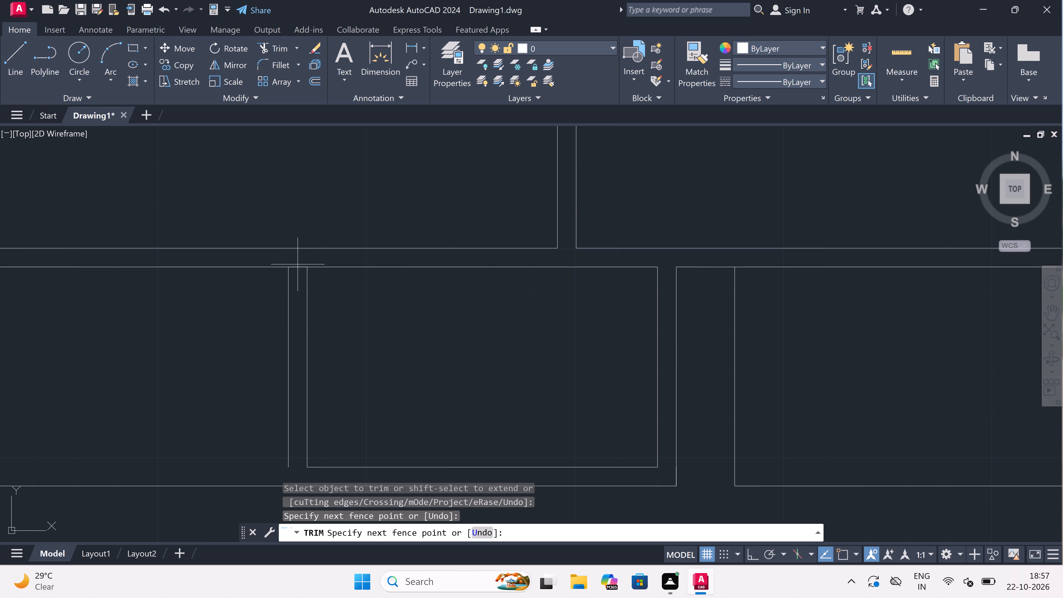
click(298, 271)
Extend the dividing wall's west face south to the recesses' outer south edge.
scroll(298, 270, down, 3)
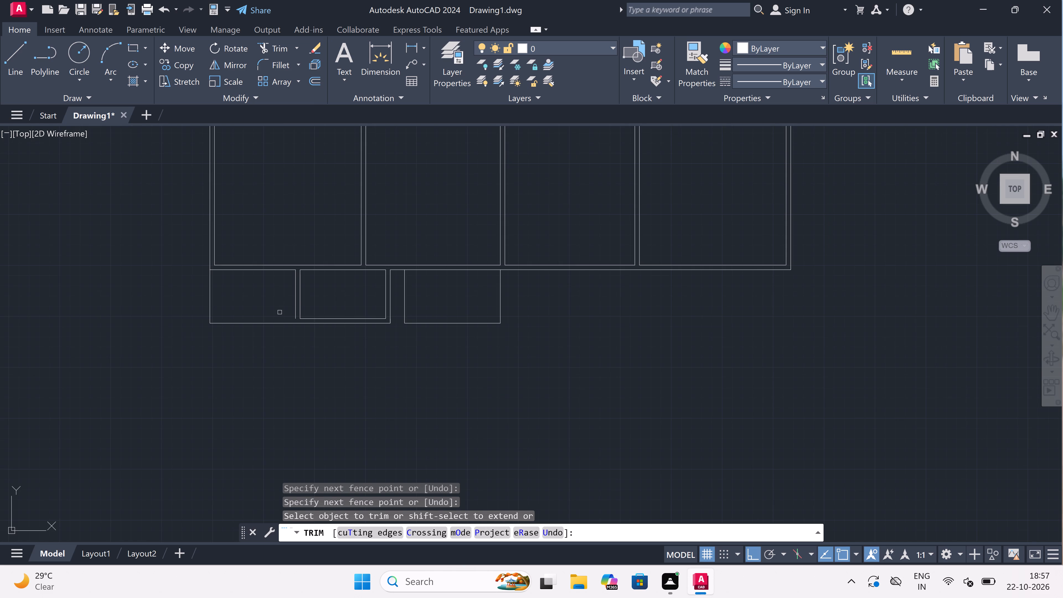
key(Escape)
text(ex)
key(space)
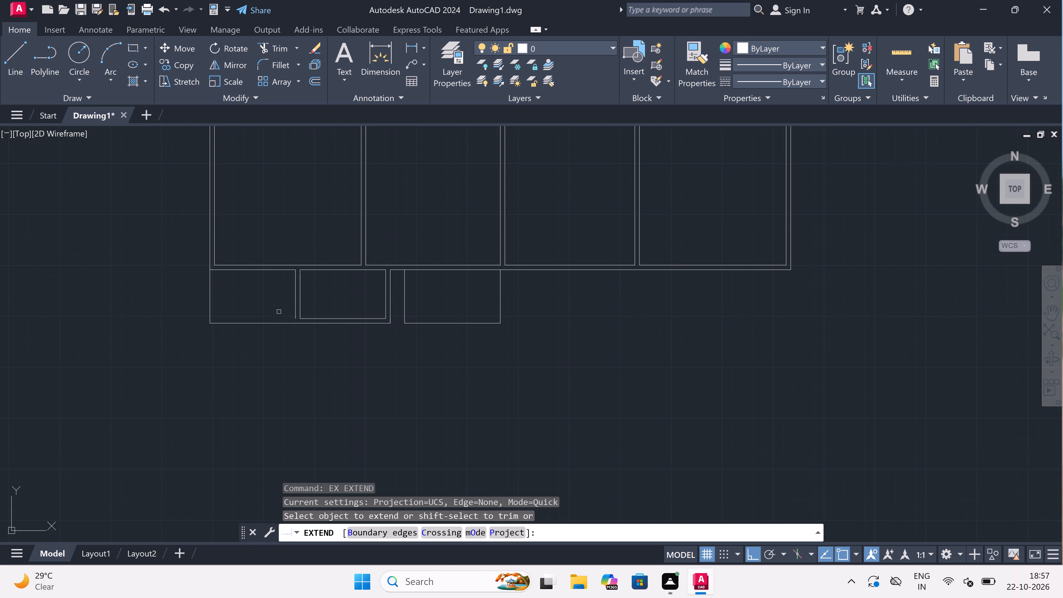
scroll(278, 309, up, 1)
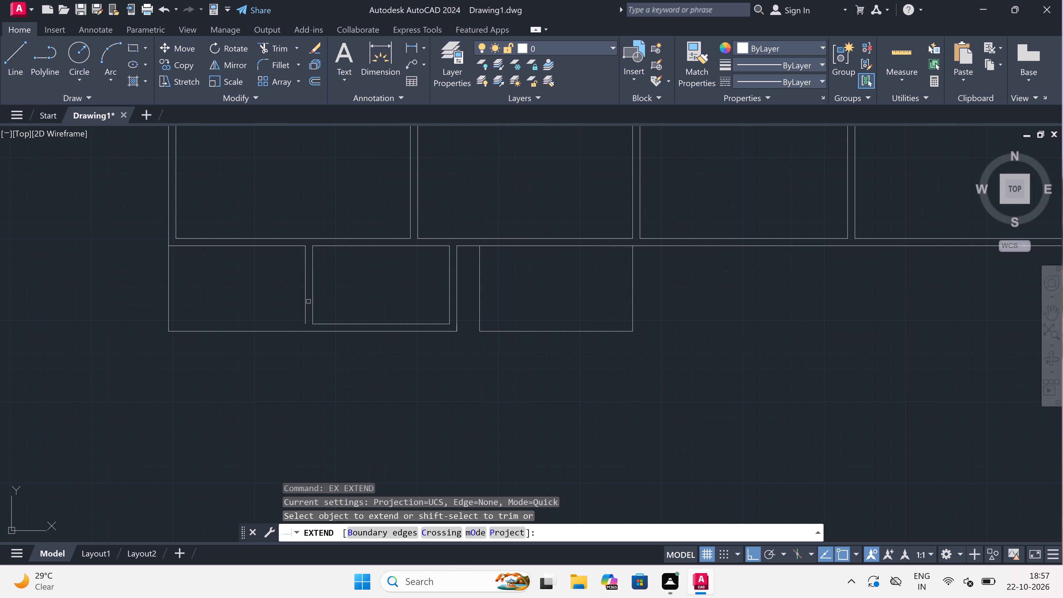
click(304, 297)
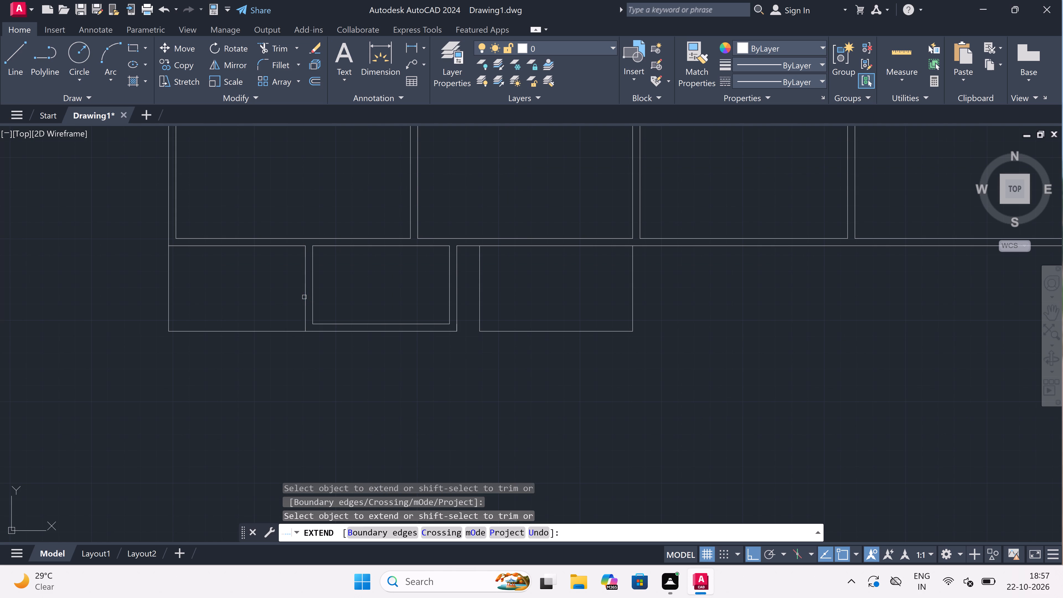
key(Escape)
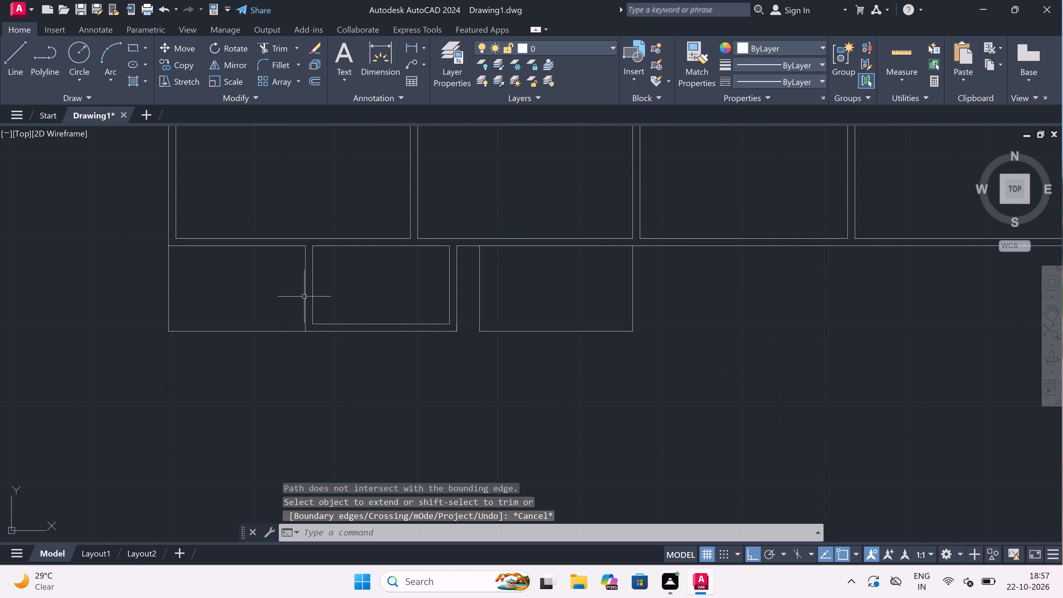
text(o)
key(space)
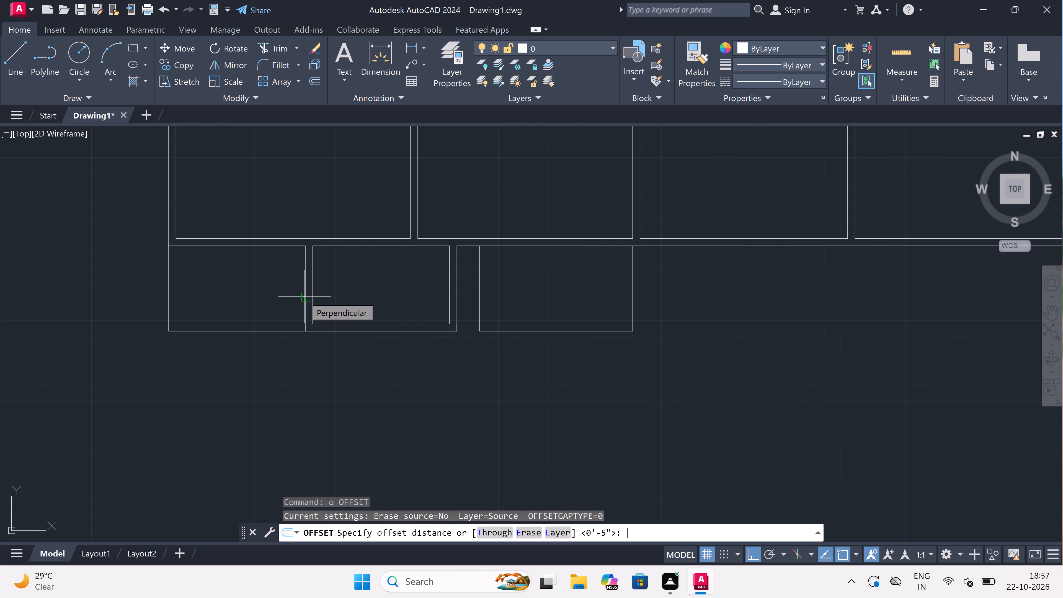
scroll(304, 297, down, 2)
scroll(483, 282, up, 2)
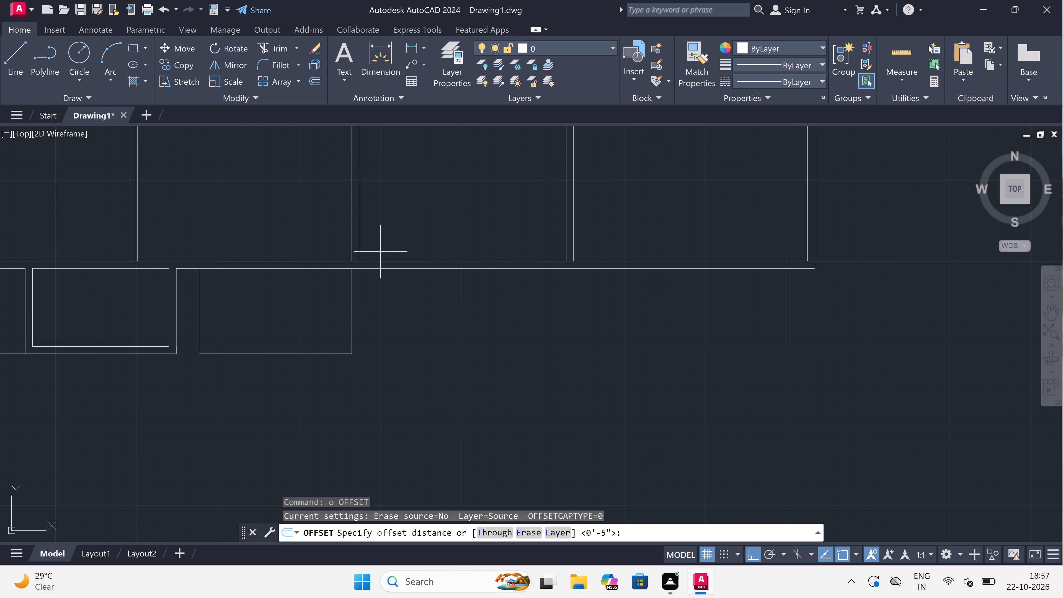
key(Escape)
Outline a recess from the central partition's east face: south to the recesses' outer edge, east about 7'-8", and north to the building's south wall.
text(l)
key(space)
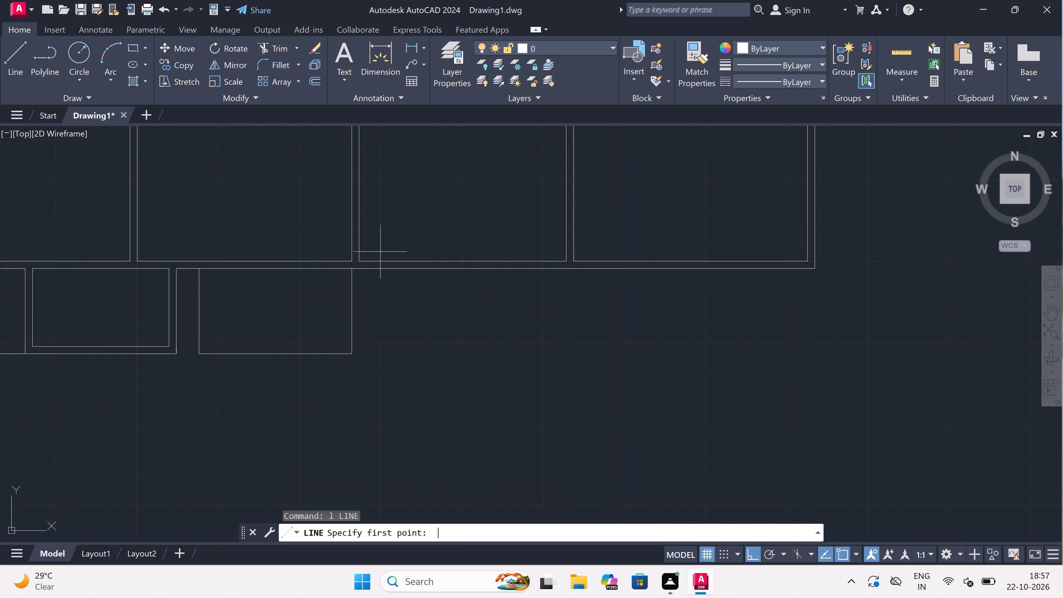
click(360, 258)
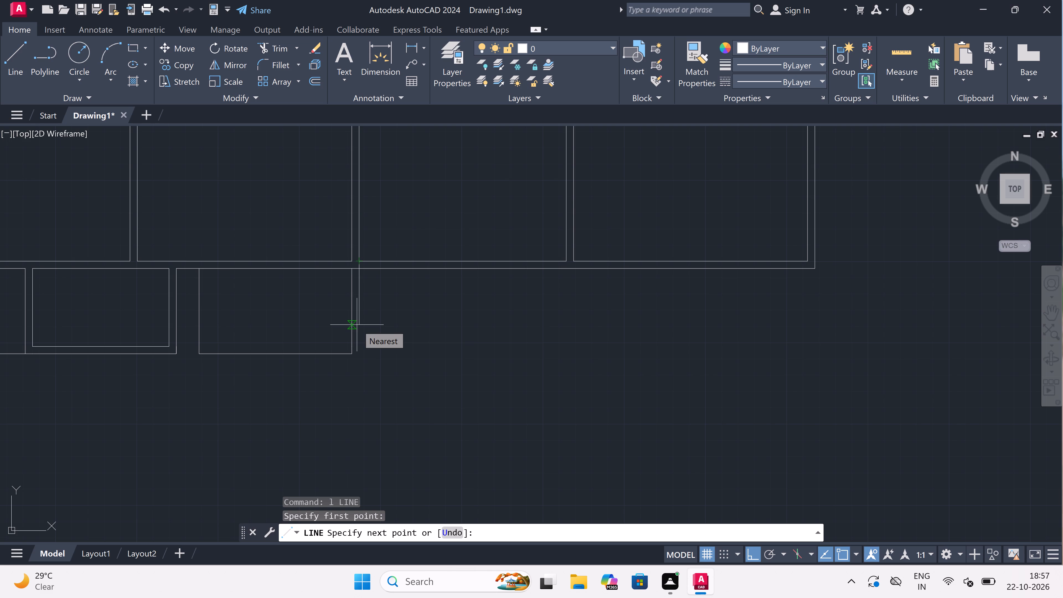
scroll(357, 325, up, 2)
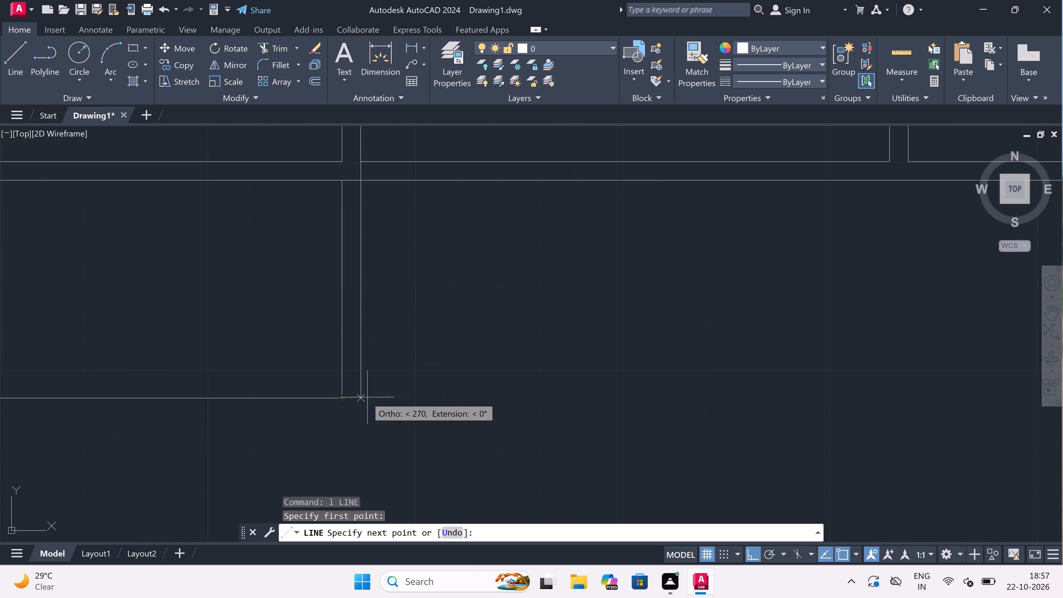
click(361, 394)
scroll(283, 393, down, 3)
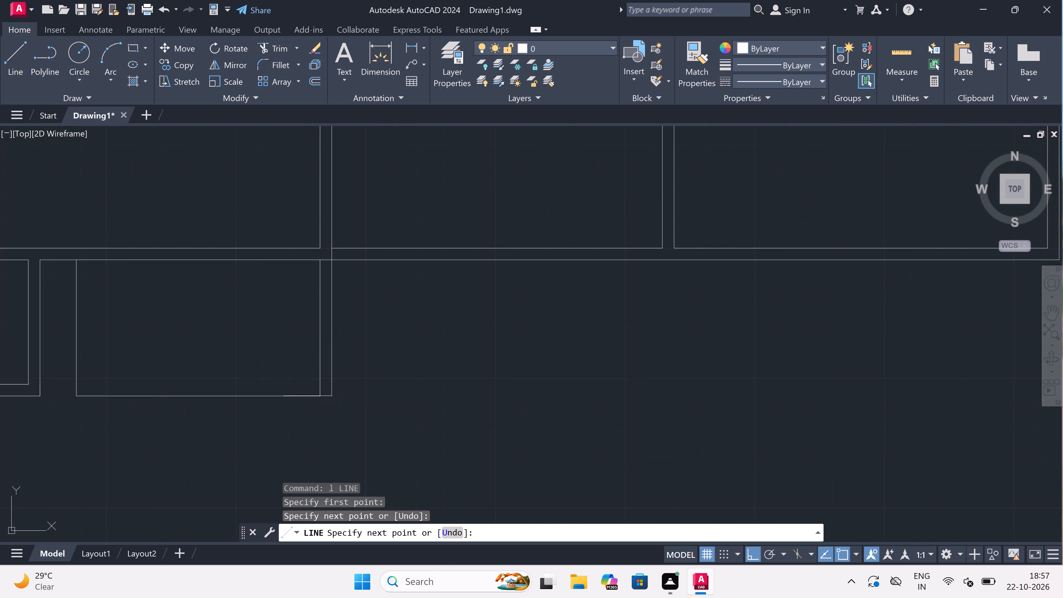
scroll(453, 404, up, 1)
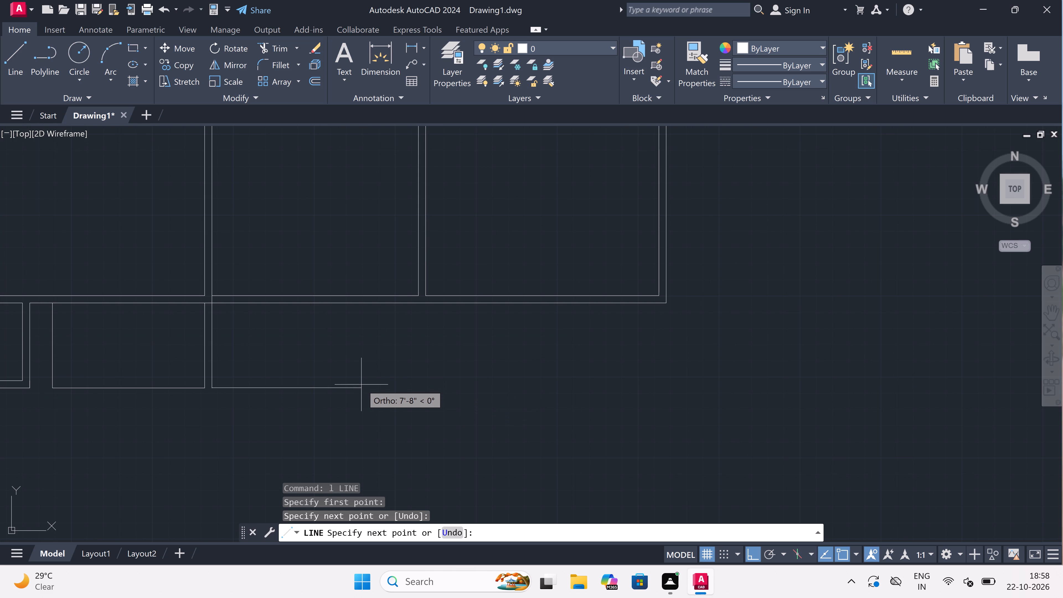
drag(361, 385, 360, 375)
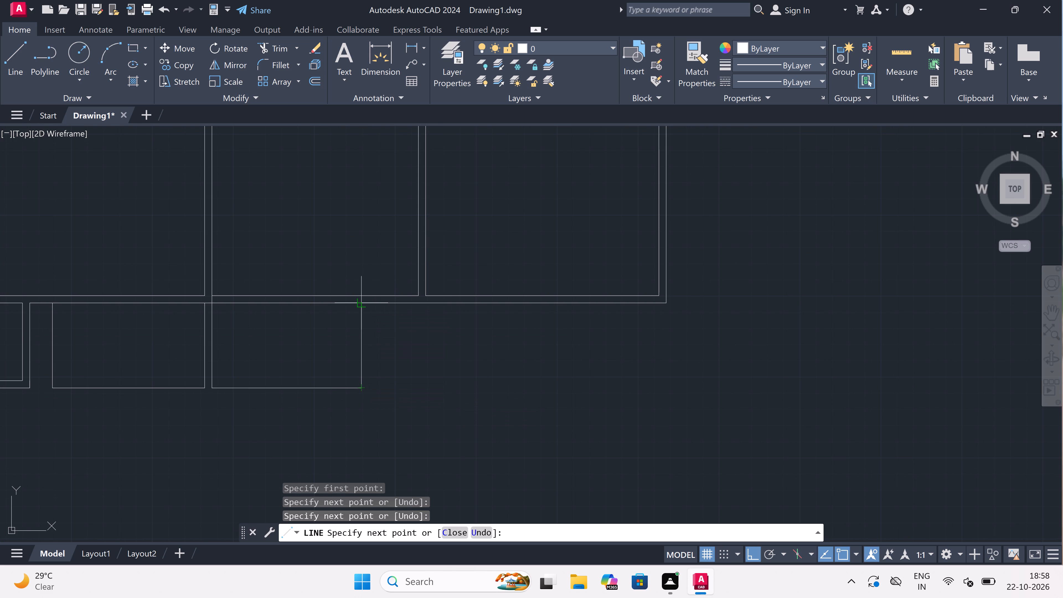
click(358, 304)
key(Escape)
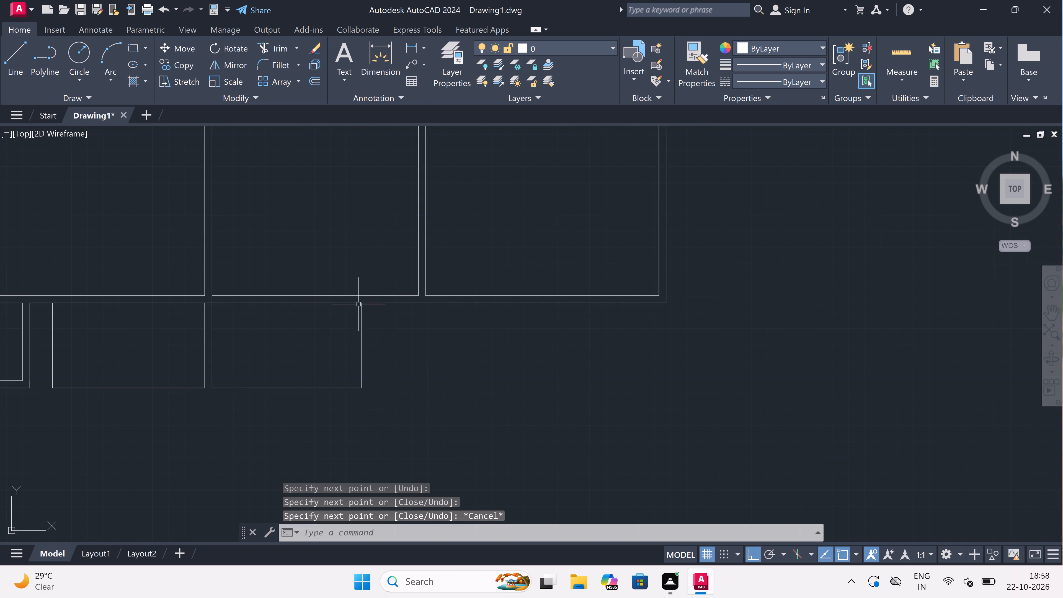
Outline another recess to the east: from the building's inner south wall line south to the recesses' outer edge, 7' east, and north to that wall line.
key(space)
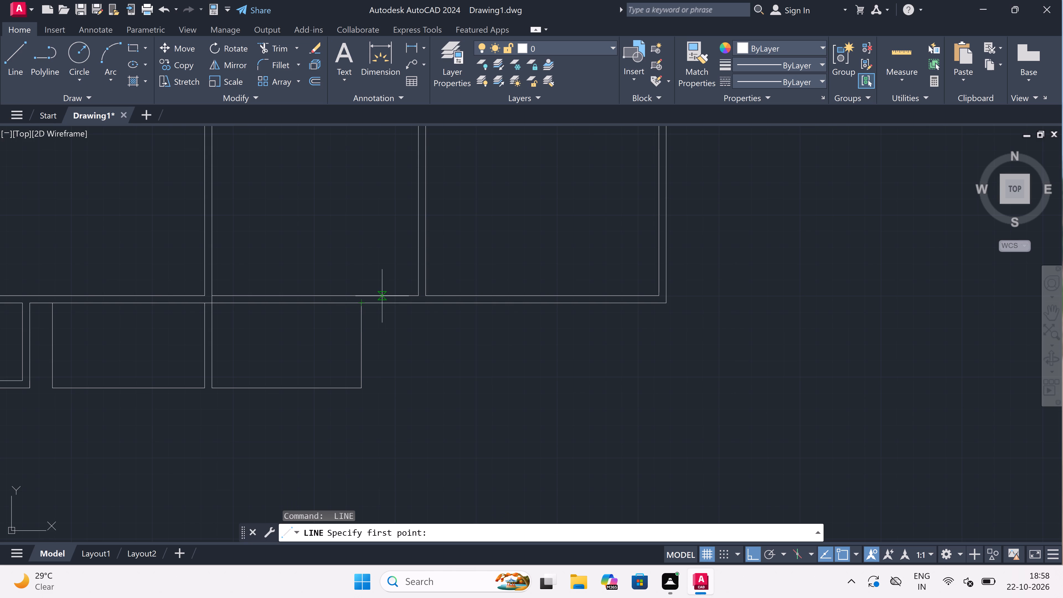
scroll(380, 295, up, 2)
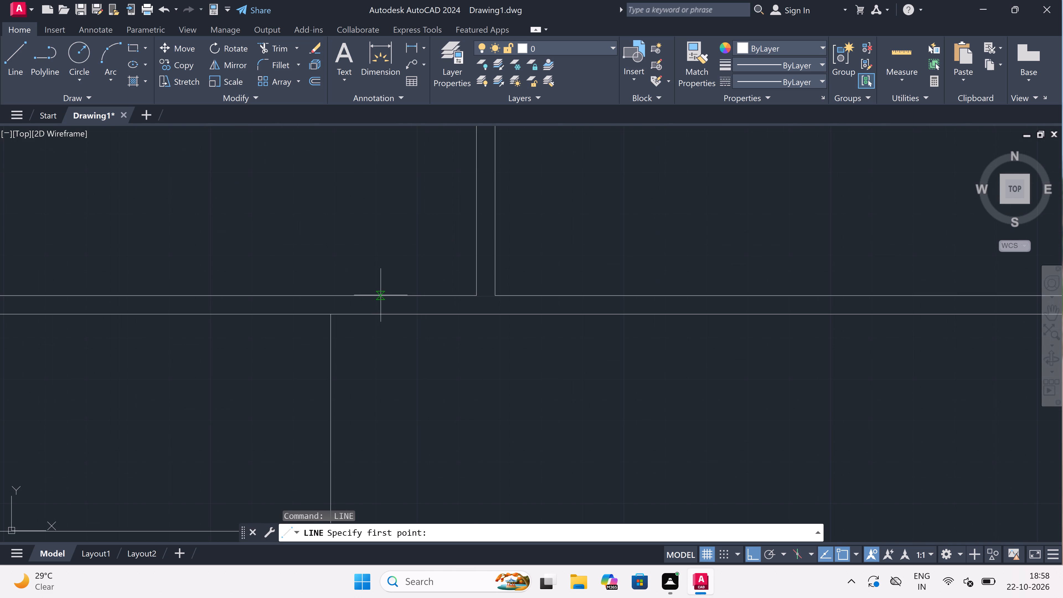
click(385, 298)
click(384, 315)
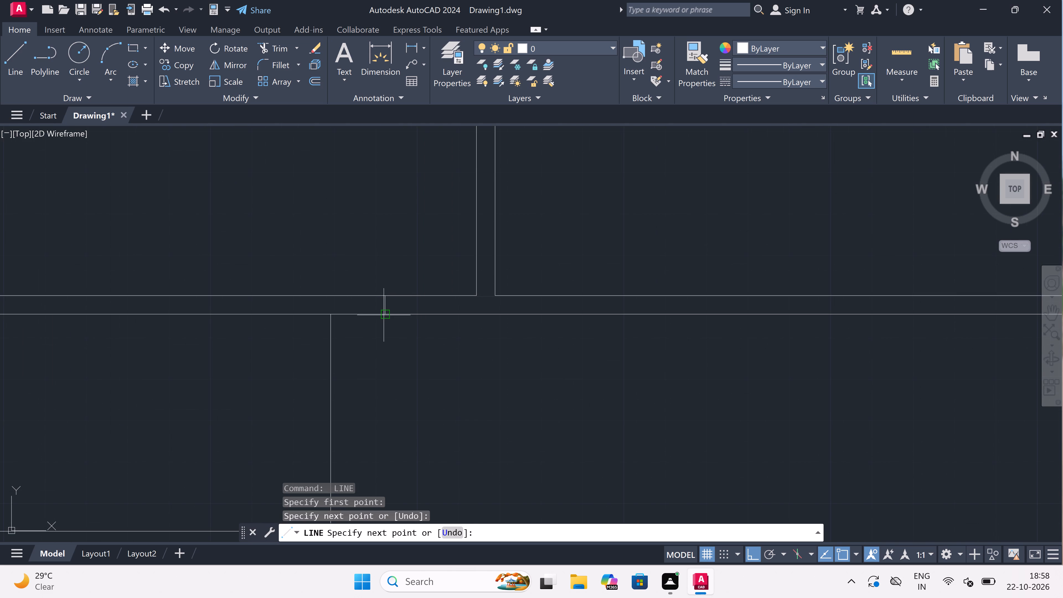
scroll(384, 315, down, 3)
scroll(383, 369, up, 1)
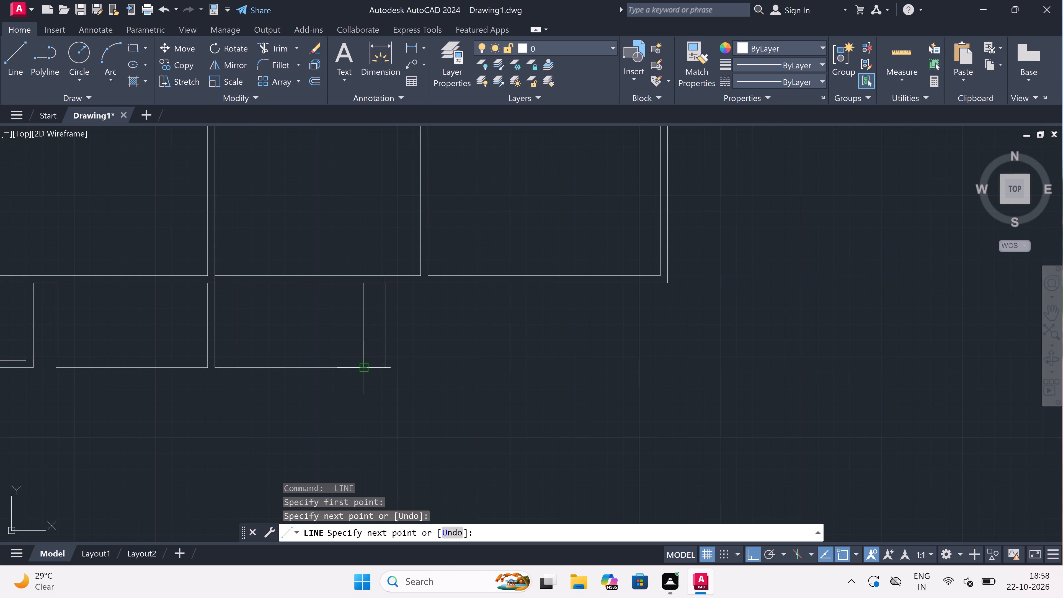
scroll(388, 370, up, 1)
click(388, 367)
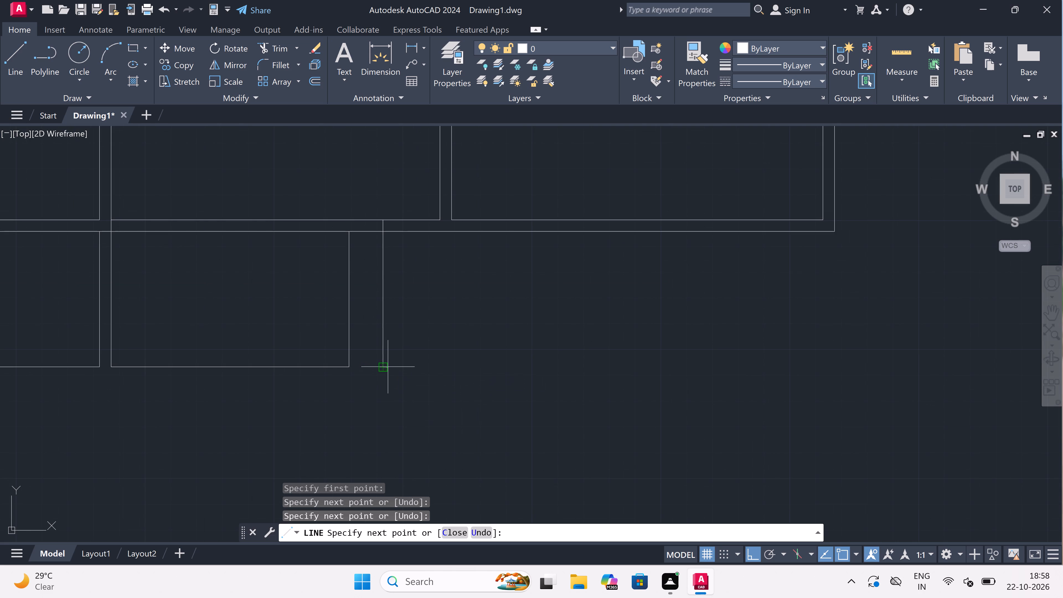
scroll(476, 362, down, 3)
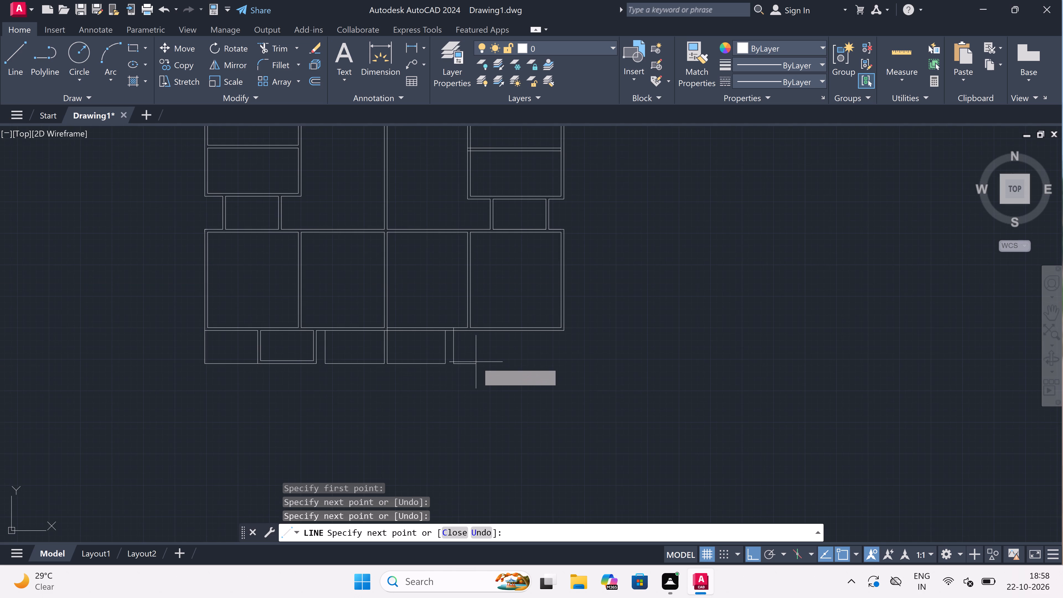
scroll(542, 366, up, 1)
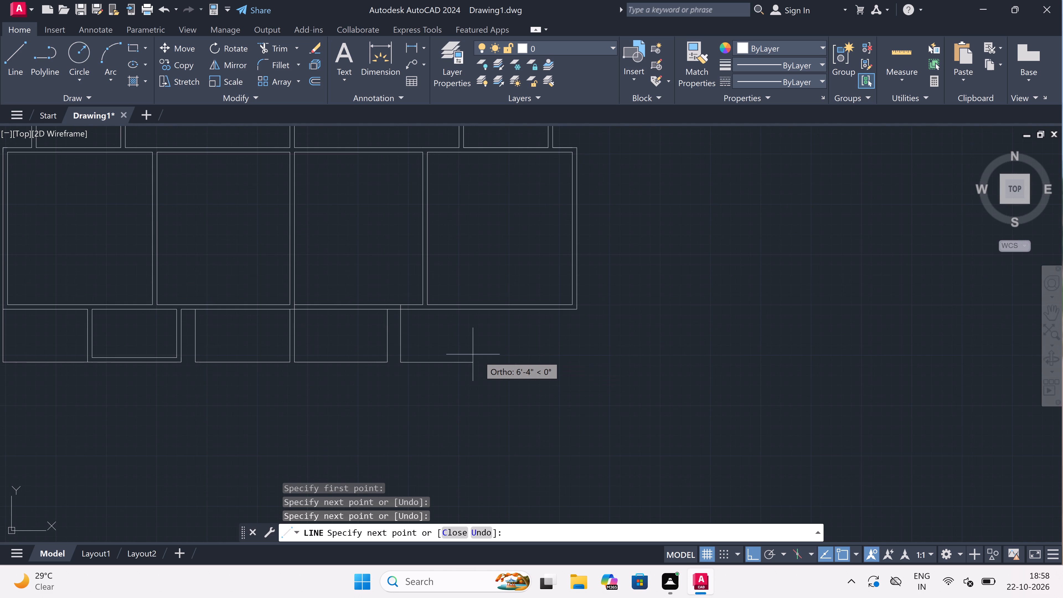
scroll(514, 362, up, 1)
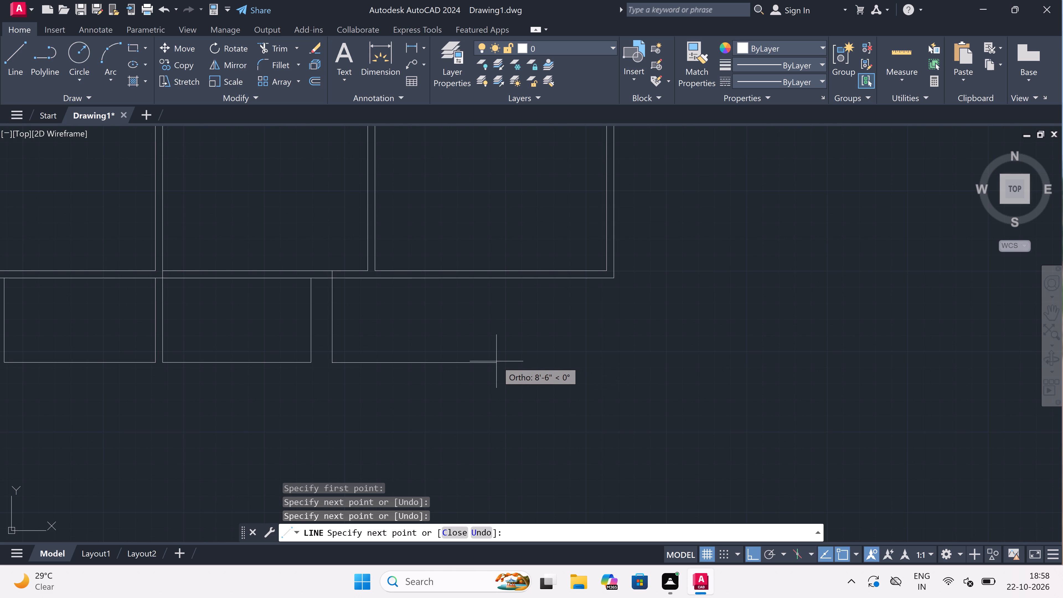
text(7')
key(space)
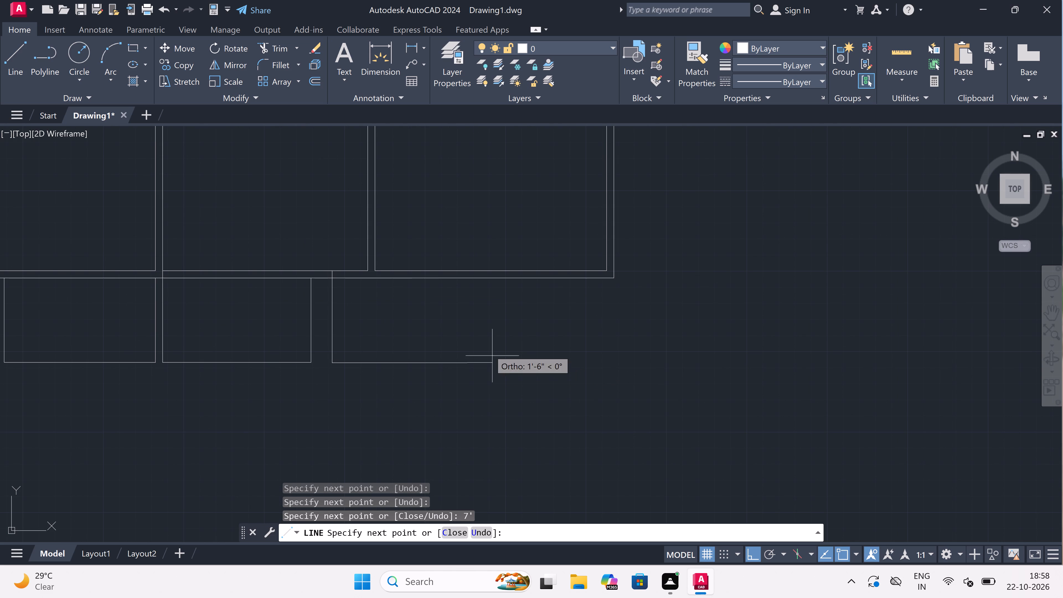
click(467, 272)
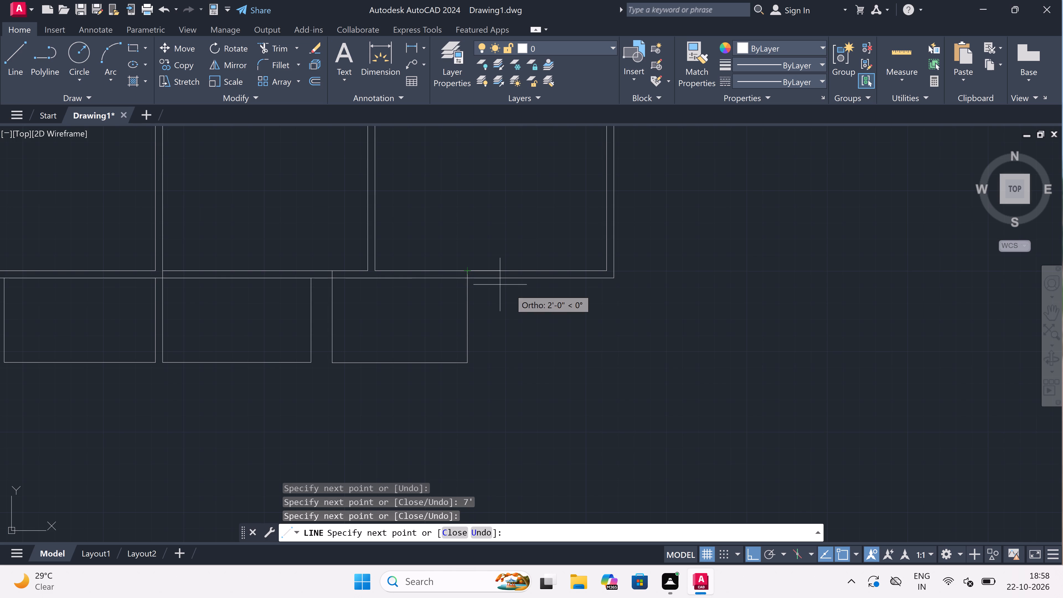
Add the east wall's outer face 4.5" east of the new outline, running south to the outer edge and joining back to the outline's corner.
key(4)
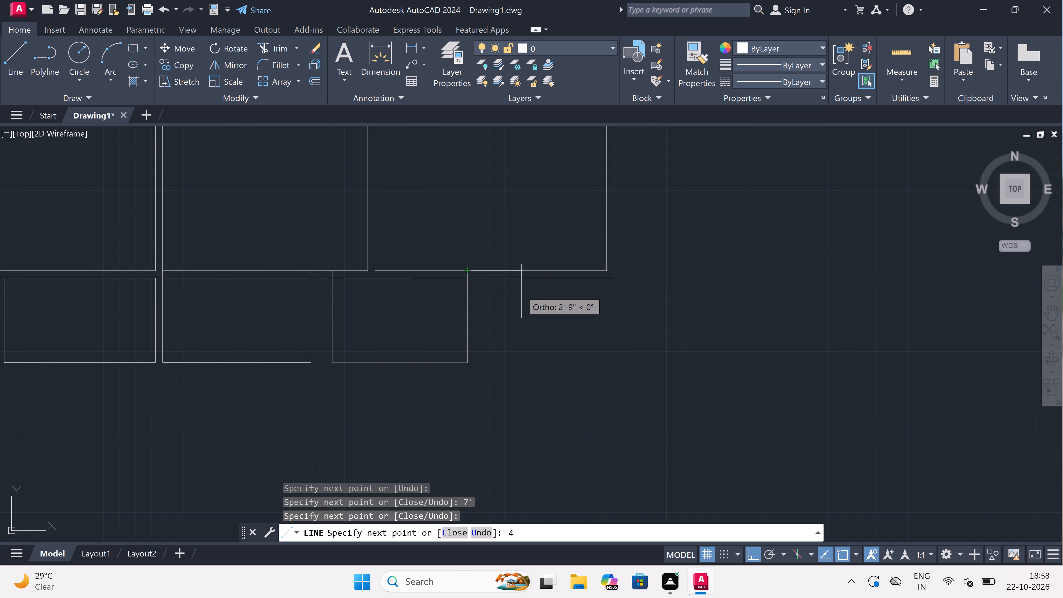
key(period)
key(5)
key(shift+quotedbl)
key(space)
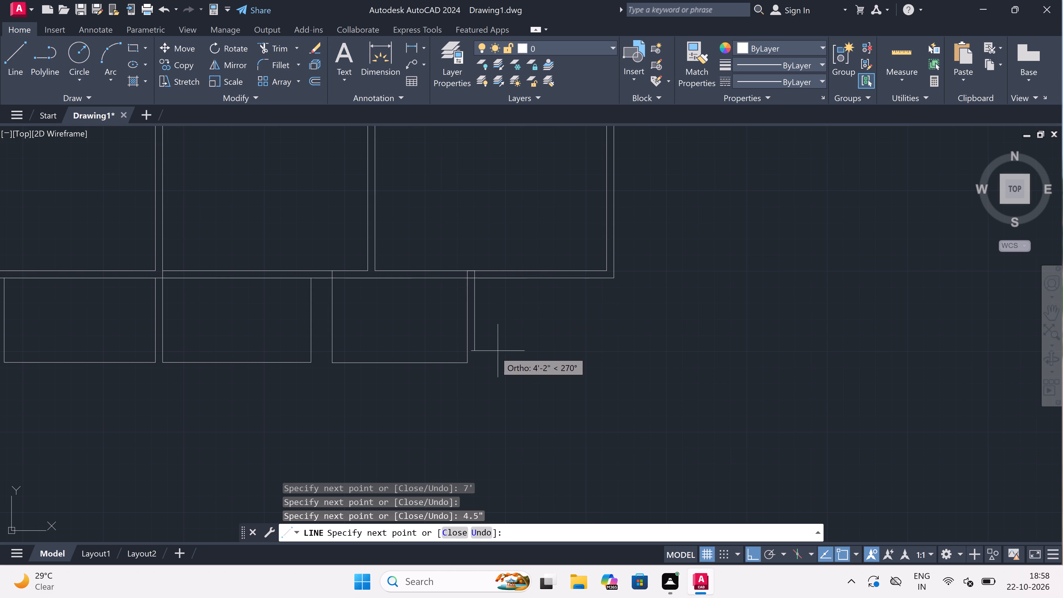
scroll(457, 358, up, 3)
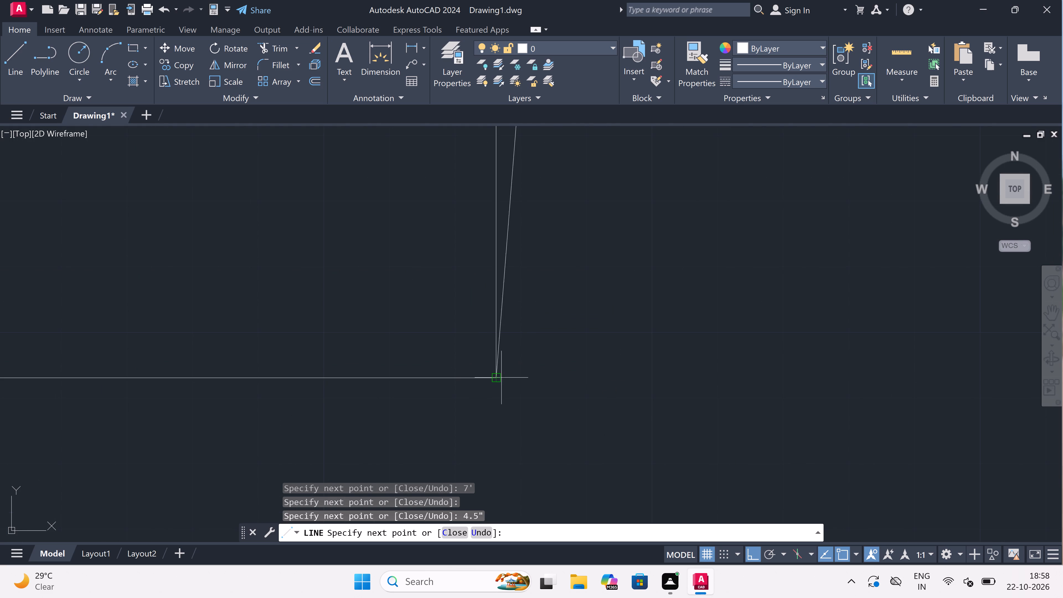
click(529, 377)
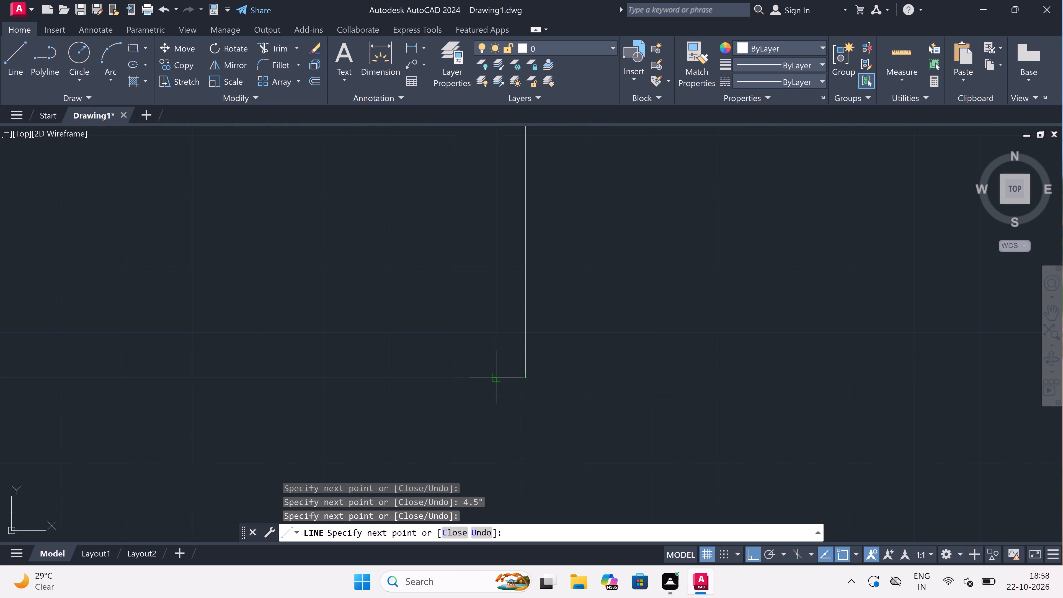
click(497, 379)
Draw the new recess's inner south and west wall faces 4.5" inside its edges, ending at the building's outer south wall line.
drag(528, 375, 528, 358)
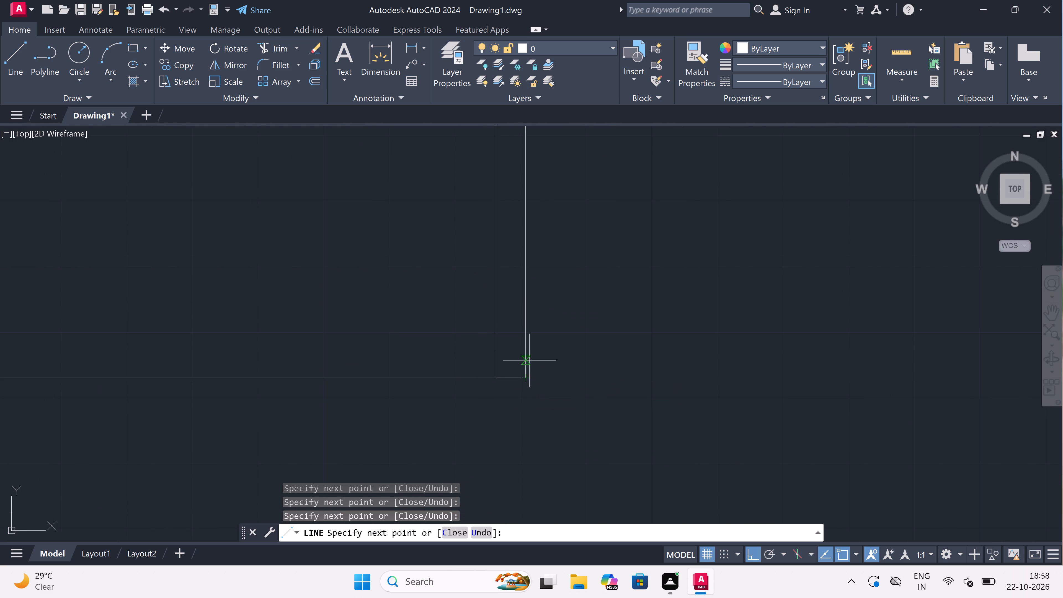
text(4.5)
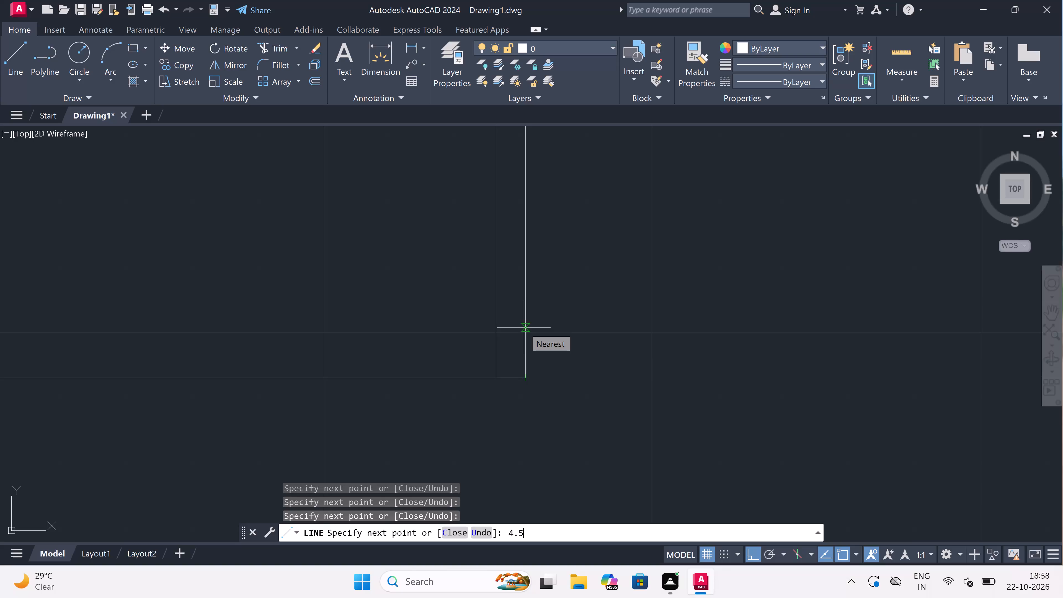
text(")
key(space)
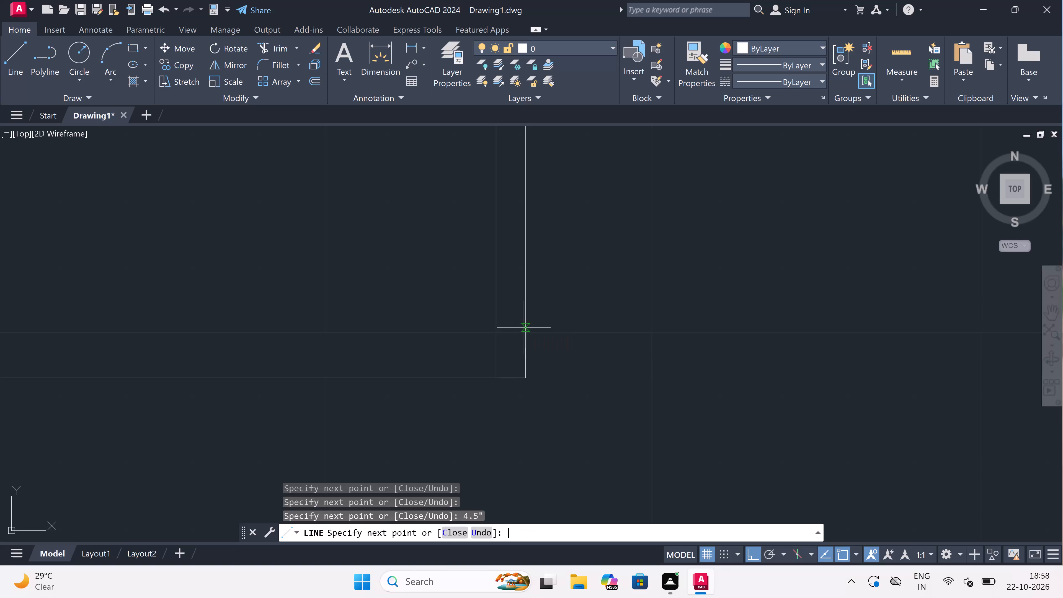
scroll(524, 327, down, 2)
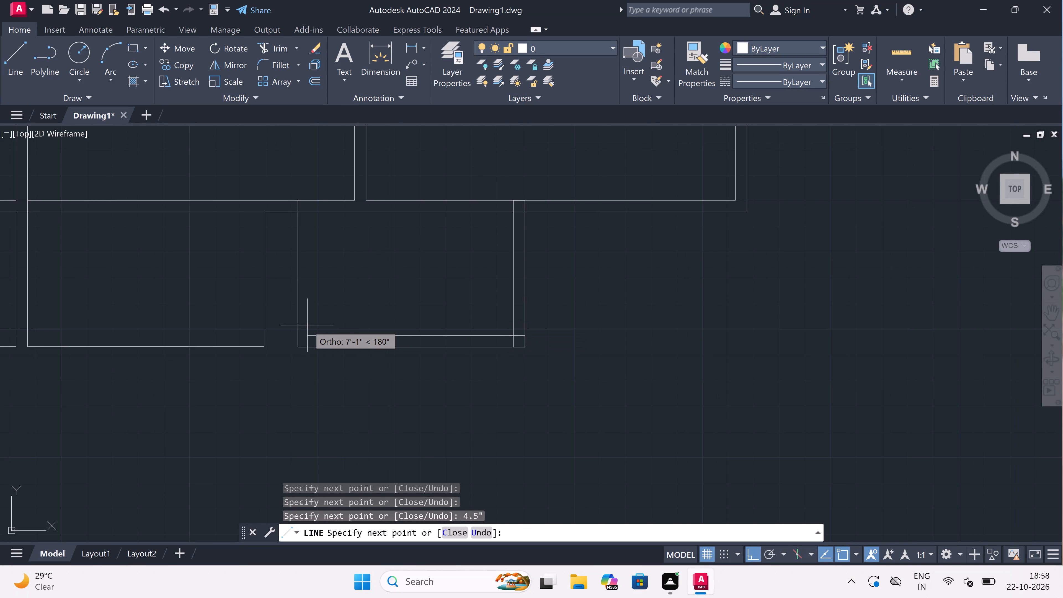
drag(296, 332, 296, 329)
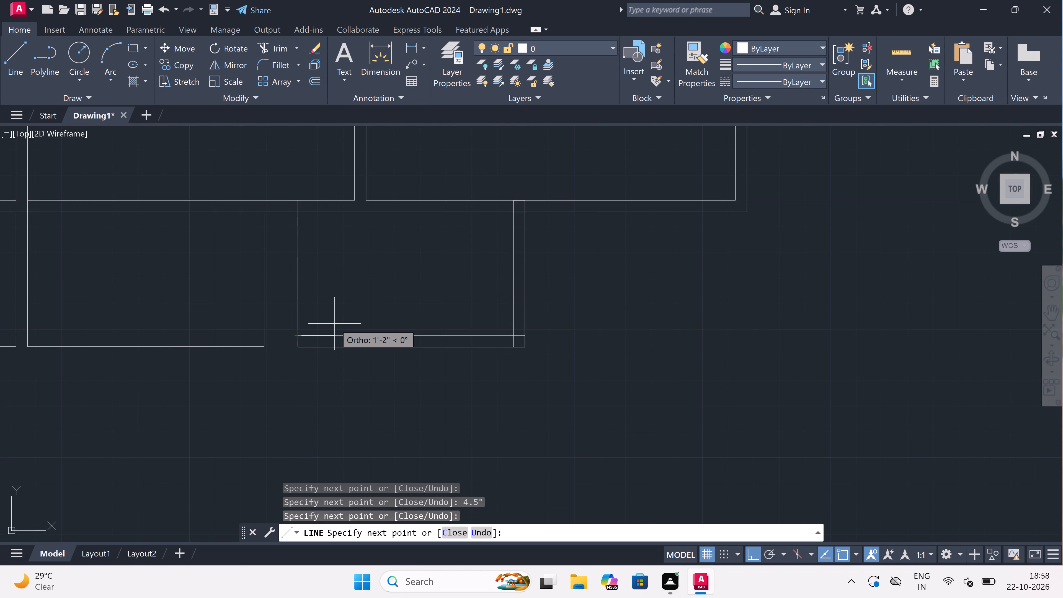
text(4.5)
text(")
key(space)
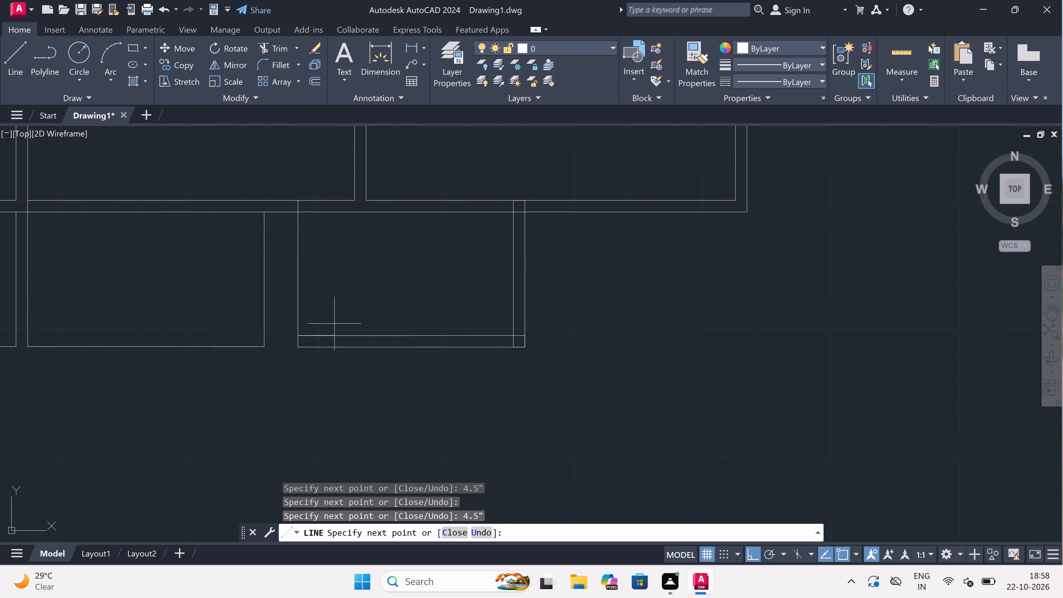
scroll(304, 209, up, 2)
click(317, 215)
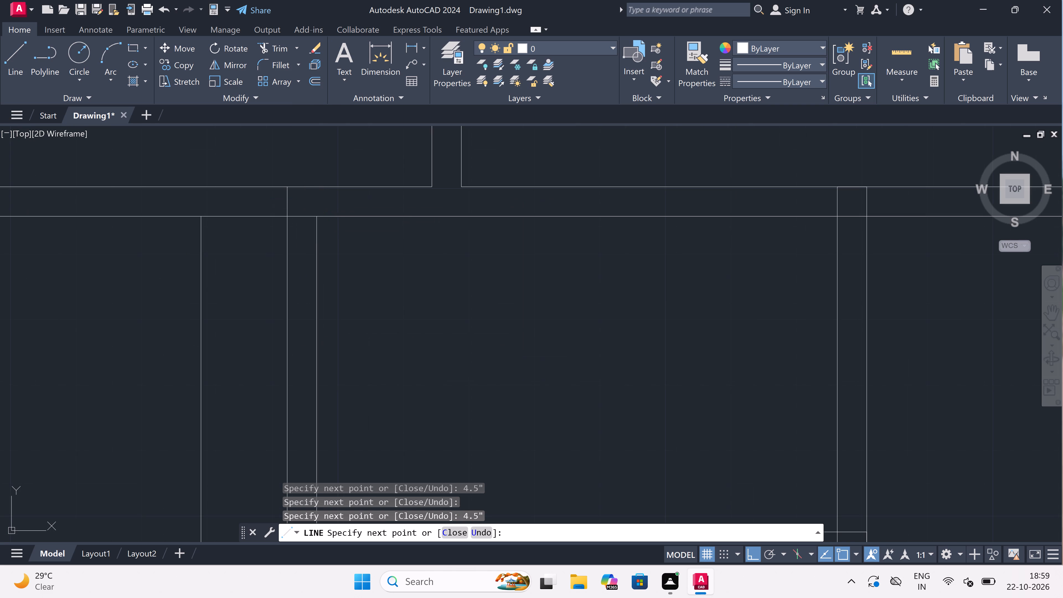
key(Escape)
Trim the overlapping lines where the new recess's west wall meets the building's south wall and the recess's own south wall.
text(tr)
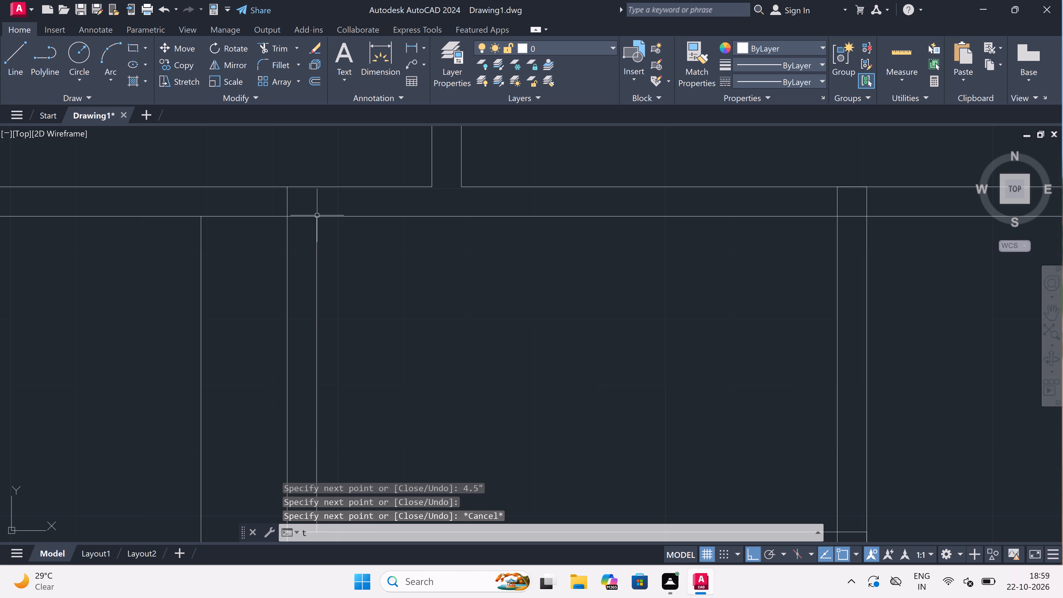
key(space)
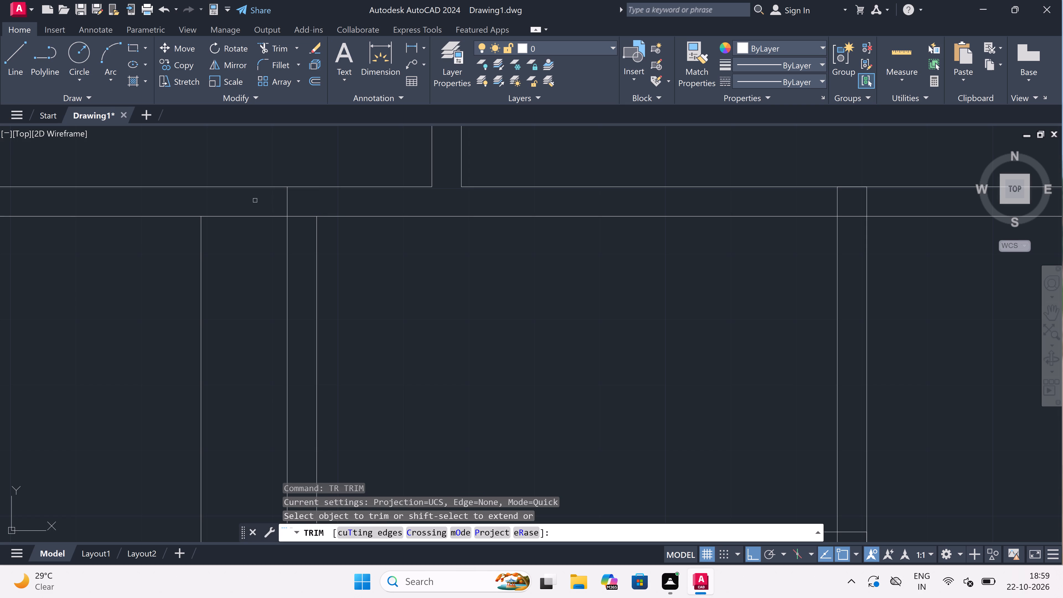
drag(264, 202, 266, 202)
click(337, 207)
scroll(337, 207, down, 2)
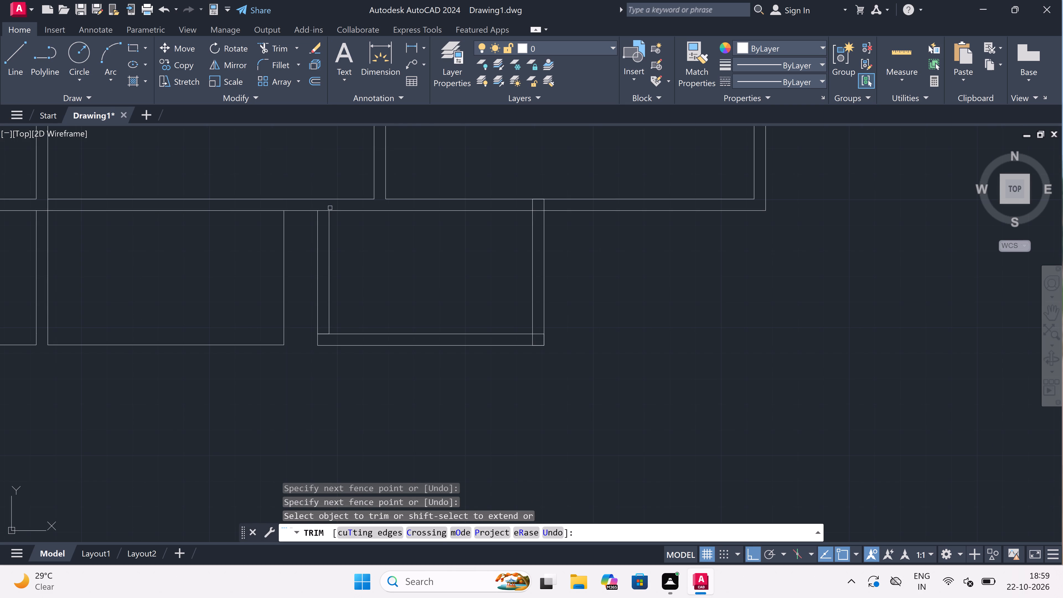
click(322, 205)
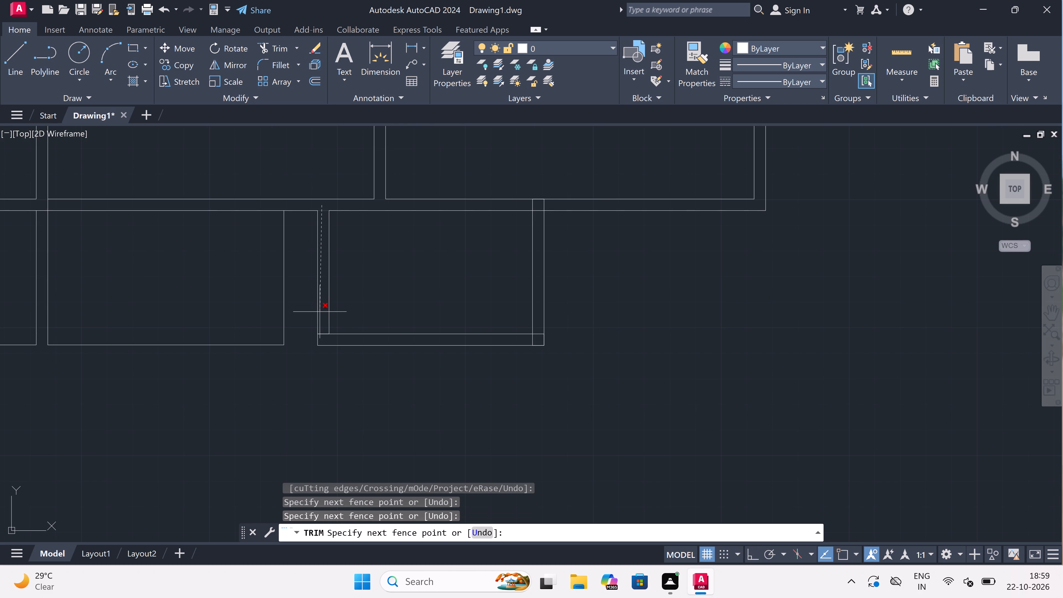
click(325, 338)
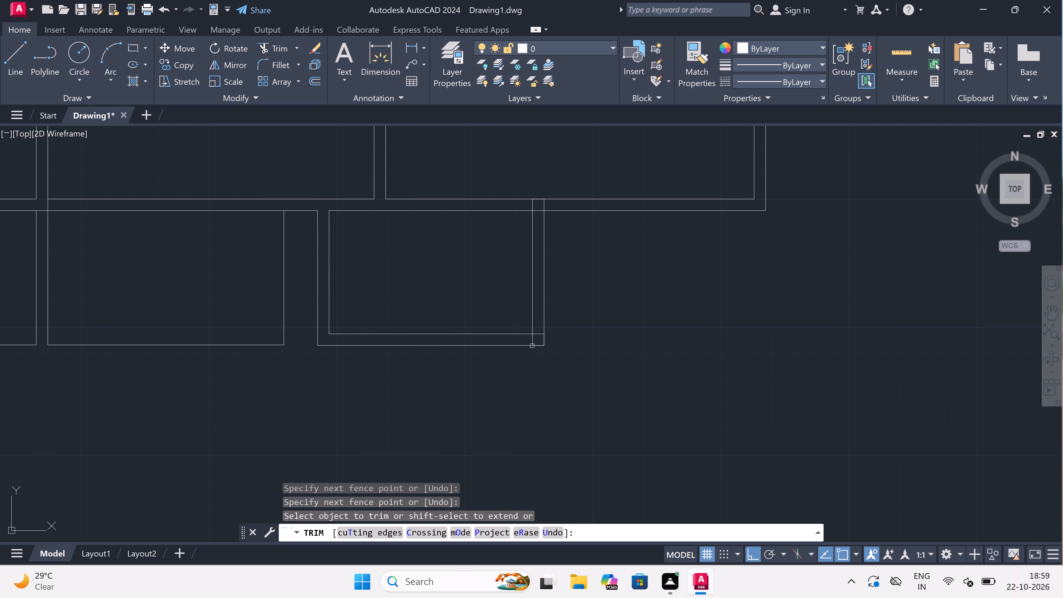
Trim the inner wall lines that overrun the new recess's southeast corner.
scroll(539, 342, up, 3)
click(536, 319)
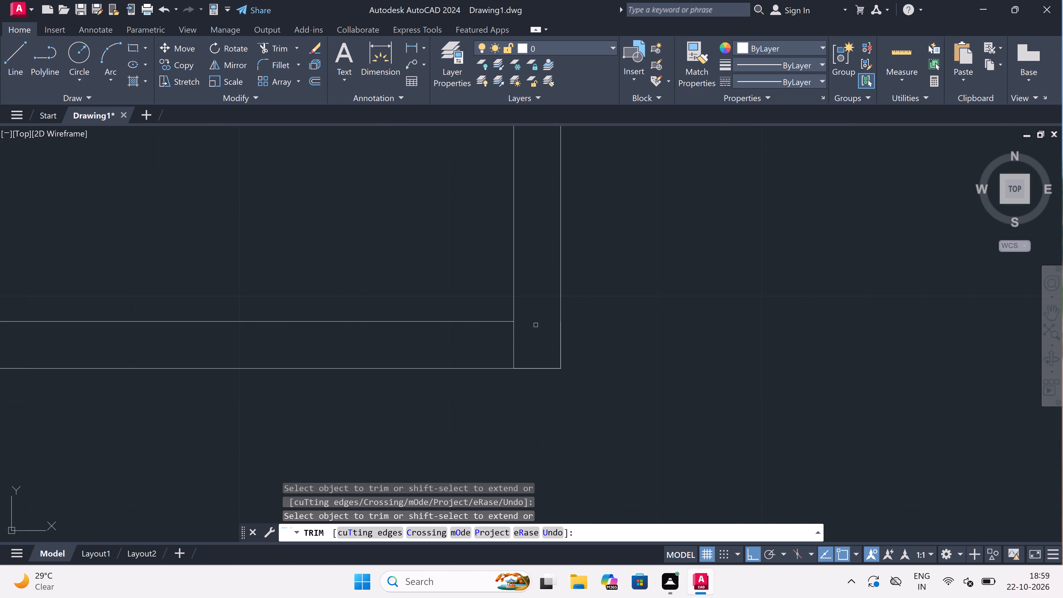
click(511, 350)
click(530, 338)
Trim the east wall's two faces inside the building's south wall, and the building's outer wall line across the top of the east wall.
scroll(505, 349, down, 4)
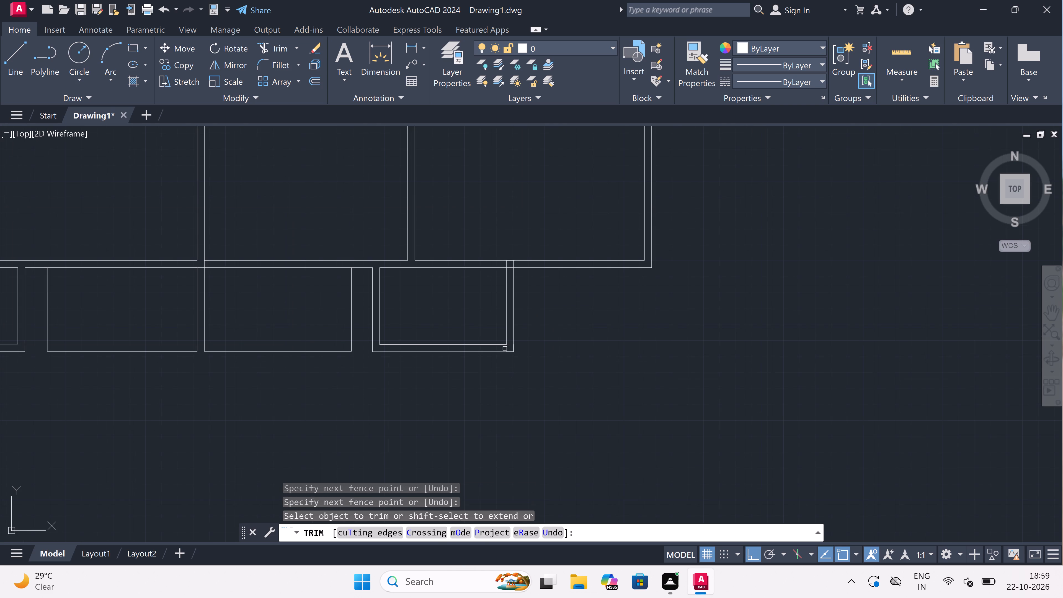
scroll(510, 278, up, 1)
scroll(521, 248, up, 3)
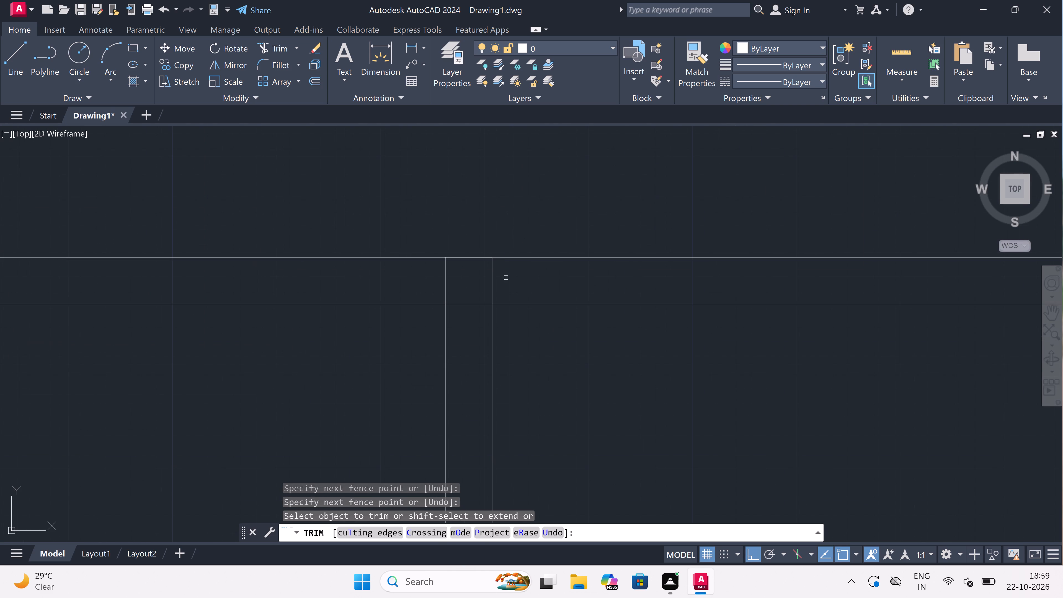
click(504, 280)
click(415, 279)
click(470, 284)
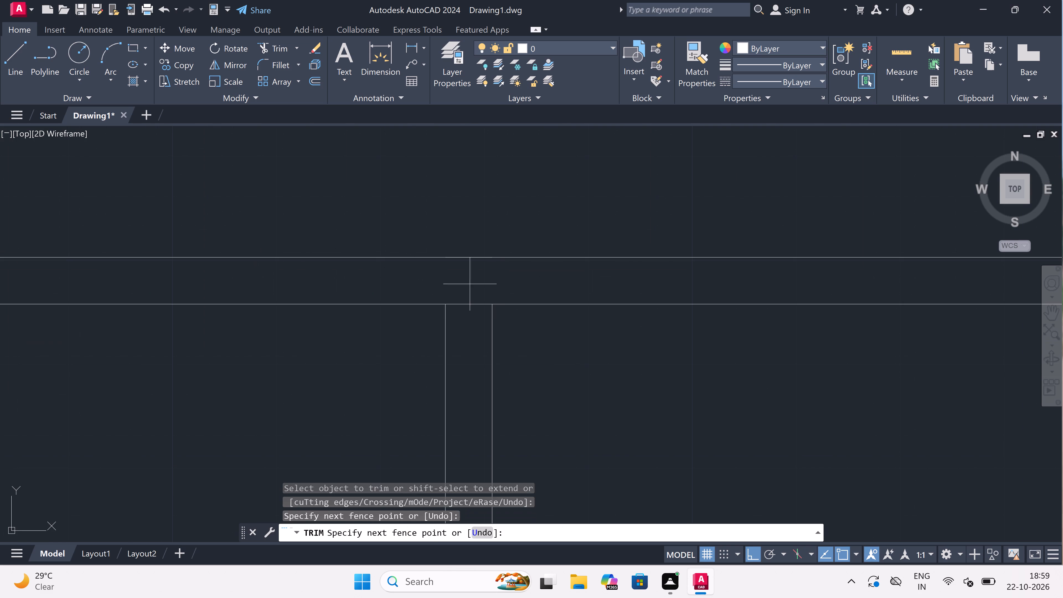
click(468, 326)
scroll(403, 269, down, 7)
scroll(426, 279, up, 3)
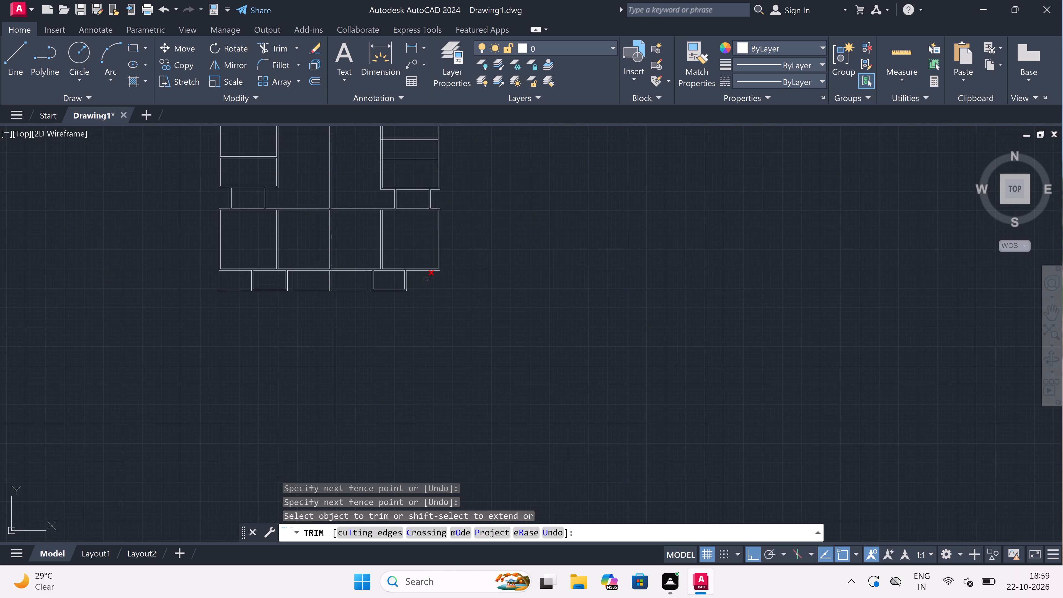
key(Escape)
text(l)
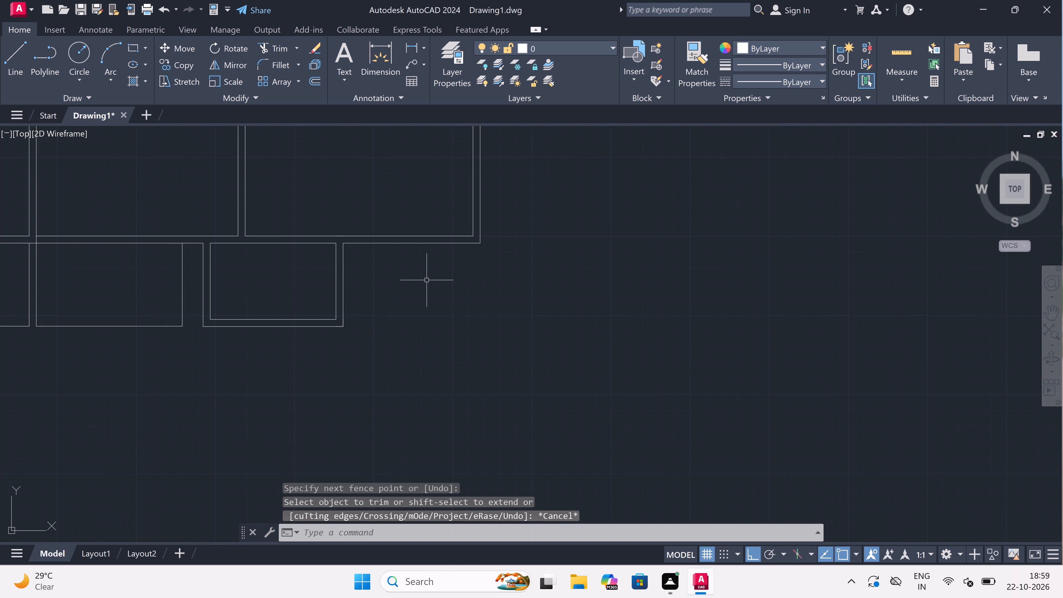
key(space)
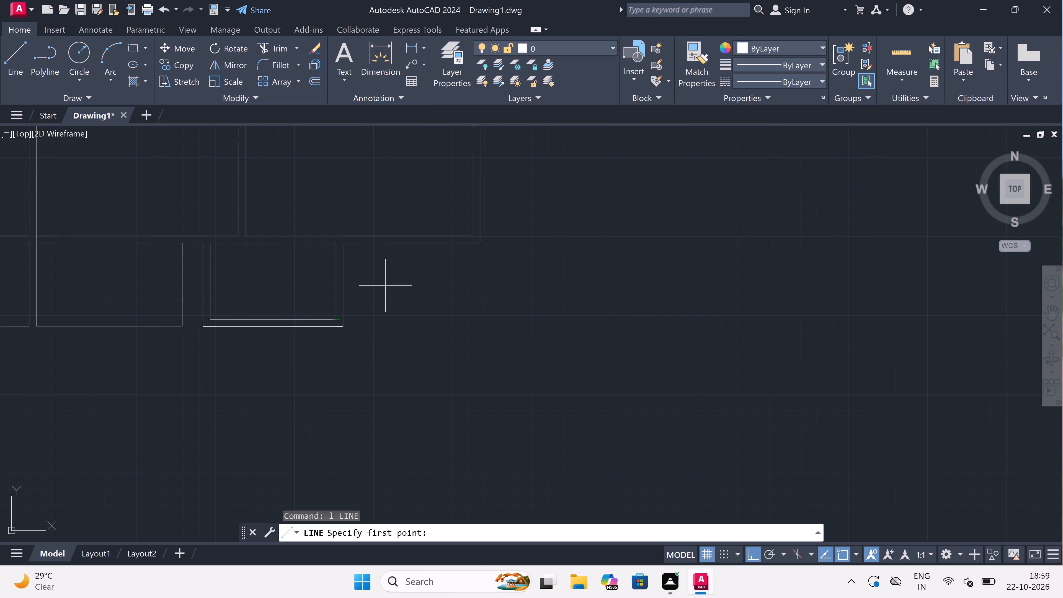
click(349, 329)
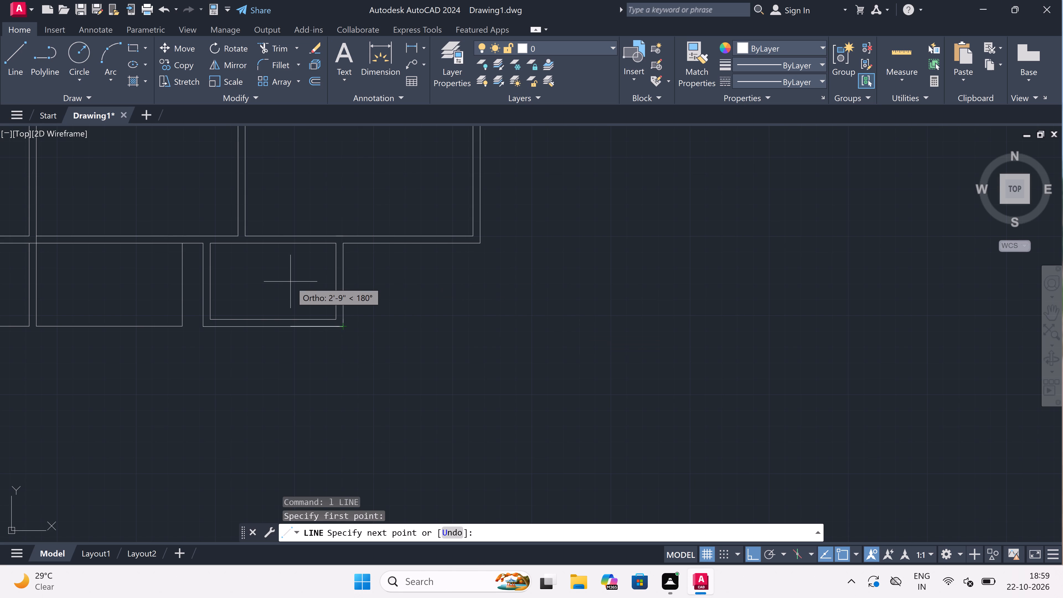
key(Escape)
Draw the outline from the building's southeast outer corner south to the recess's bottom edge level, and west to the recess's southeast corner.
key(space)
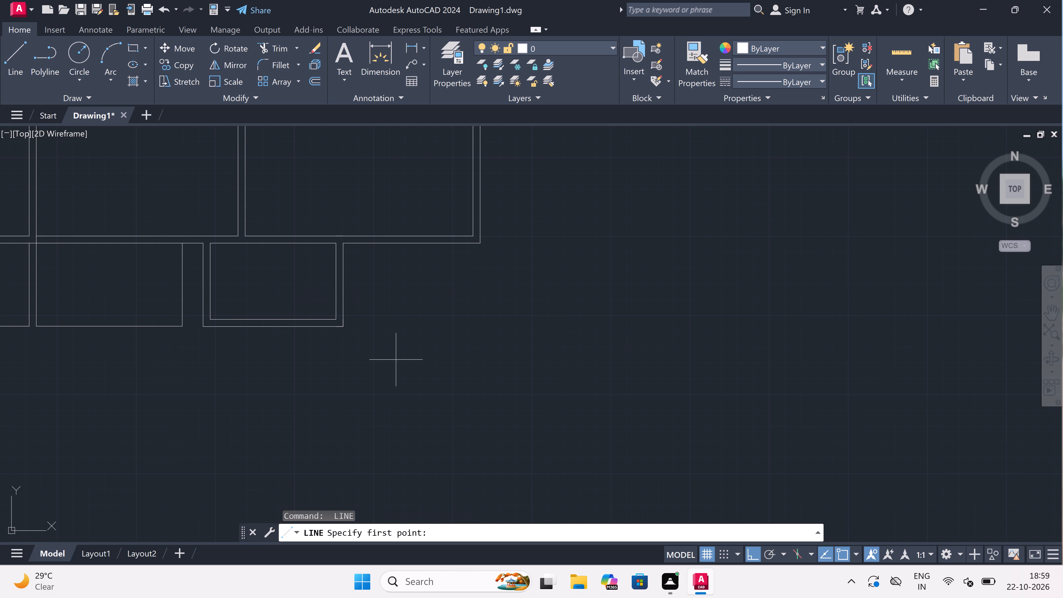
scroll(421, 259, up, 2)
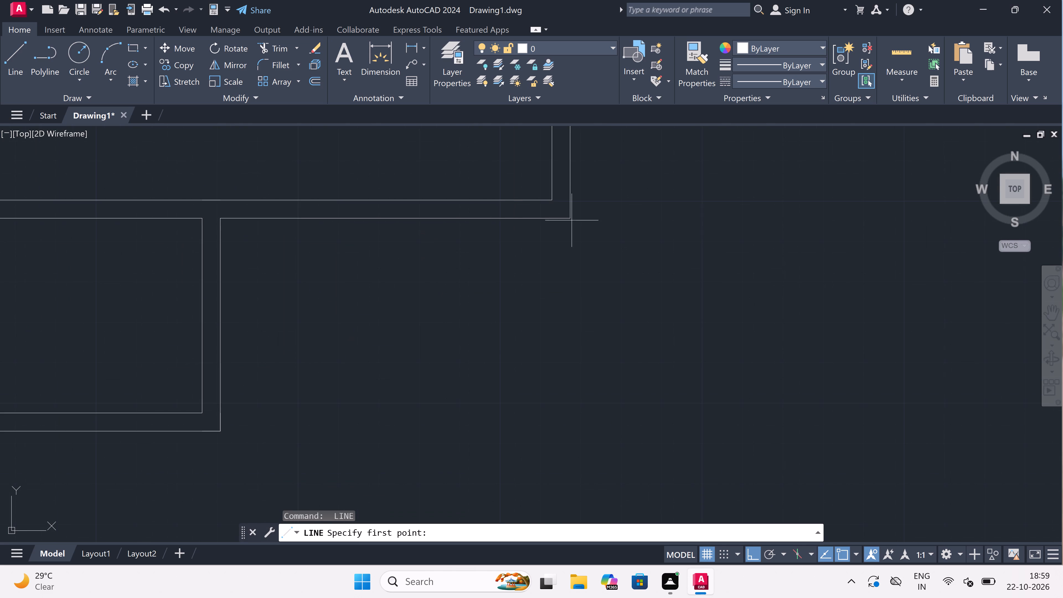
drag(572, 219, 569, 226)
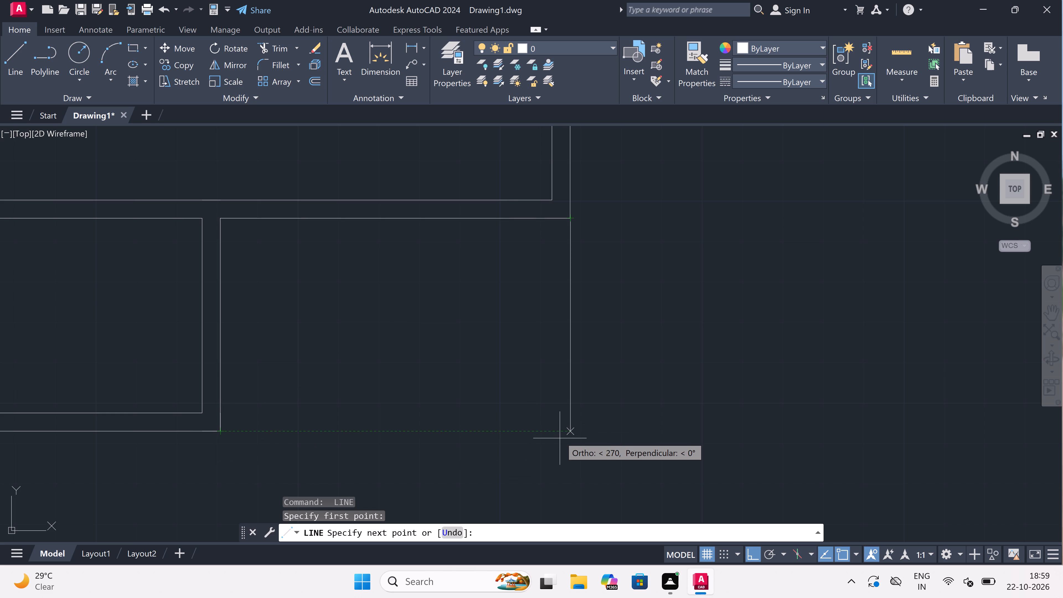
drag(562, 429, 558, 428)
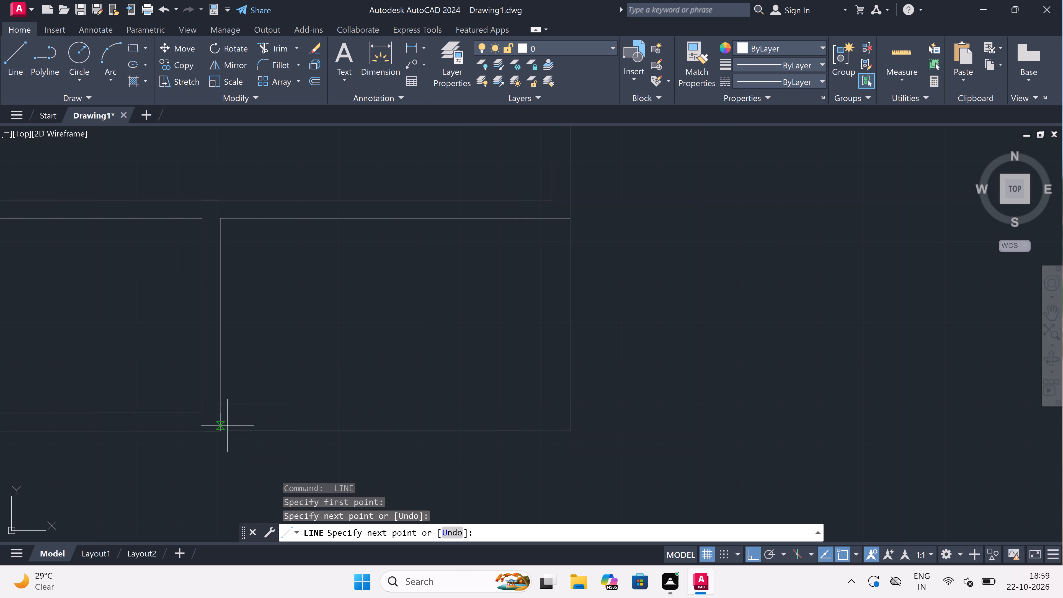
drag(221, 434, 229, 431)
key(Escape)
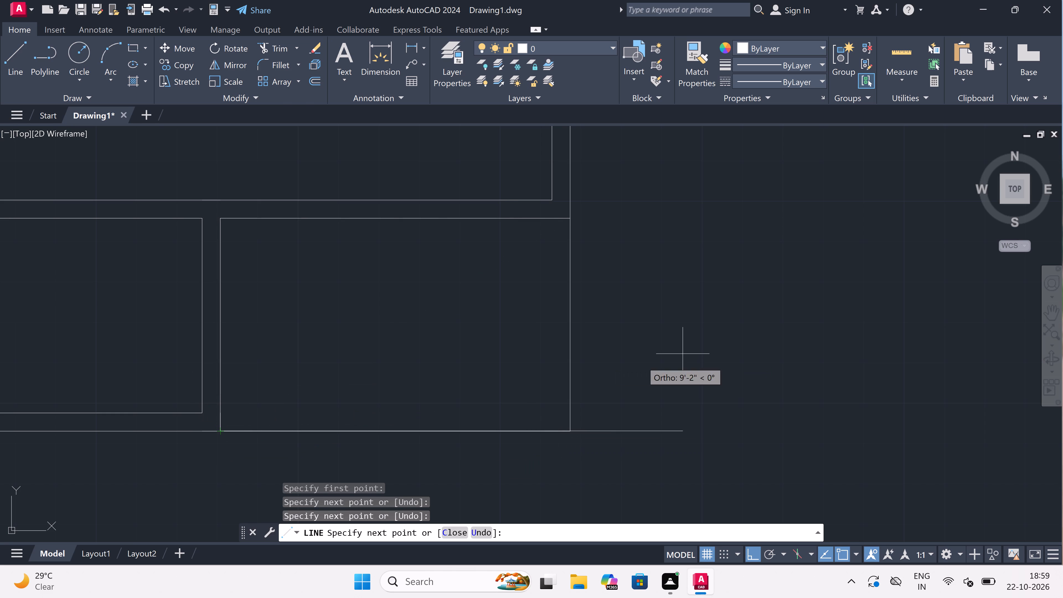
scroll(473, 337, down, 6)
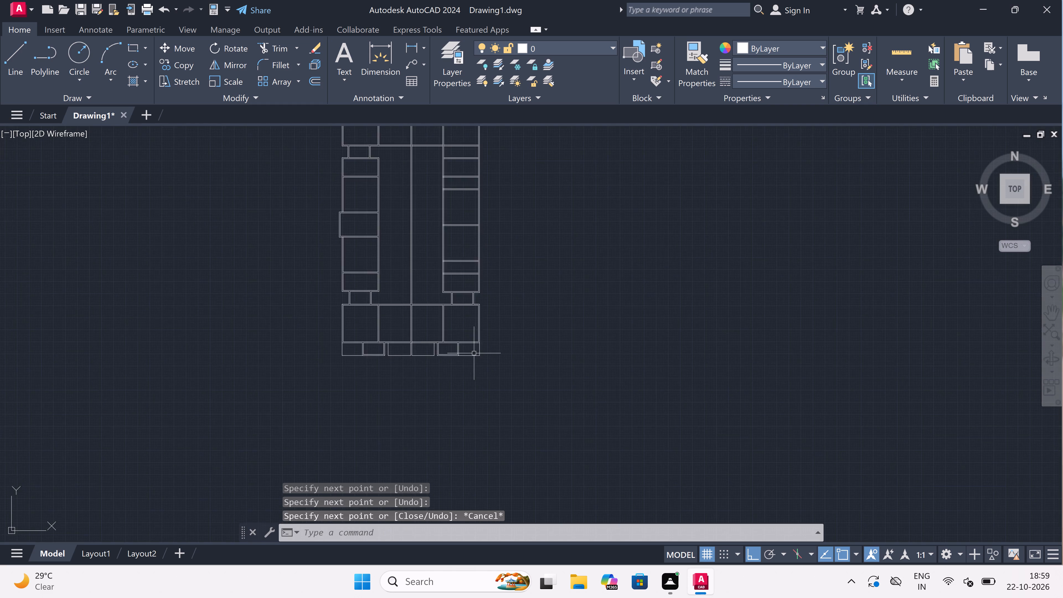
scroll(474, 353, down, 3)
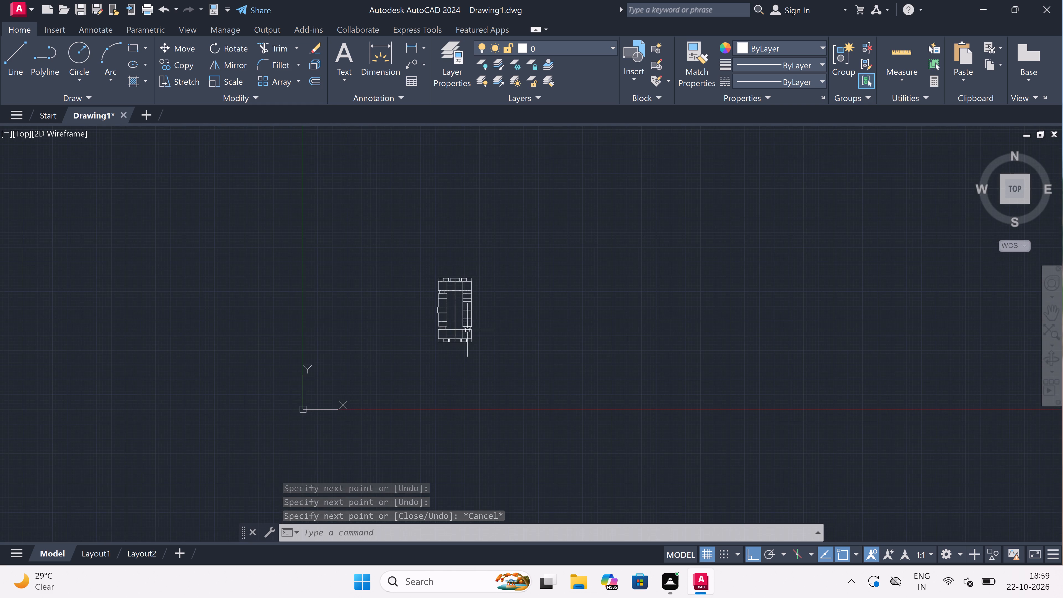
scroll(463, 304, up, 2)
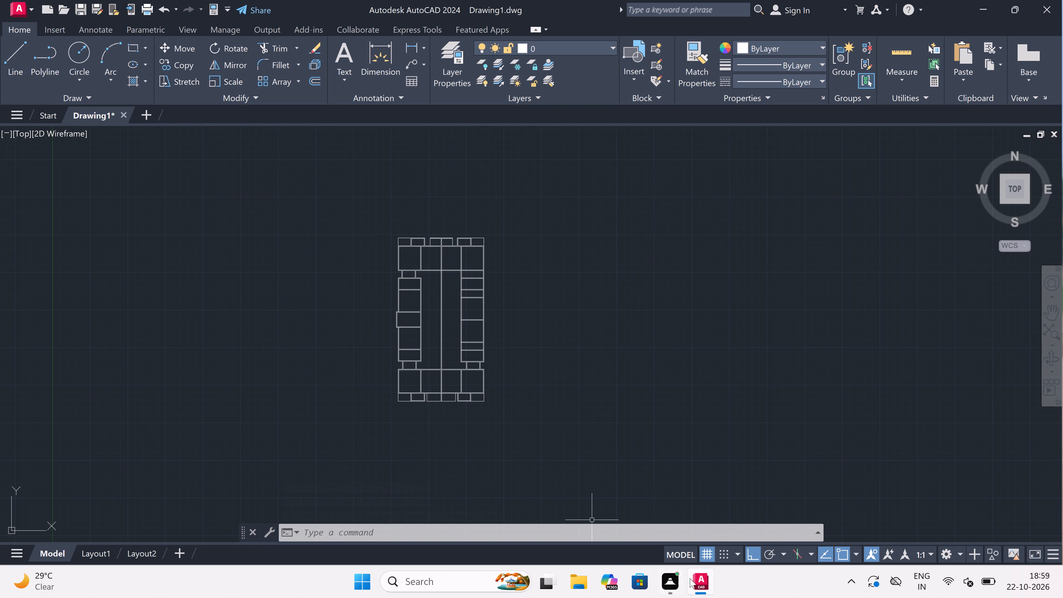
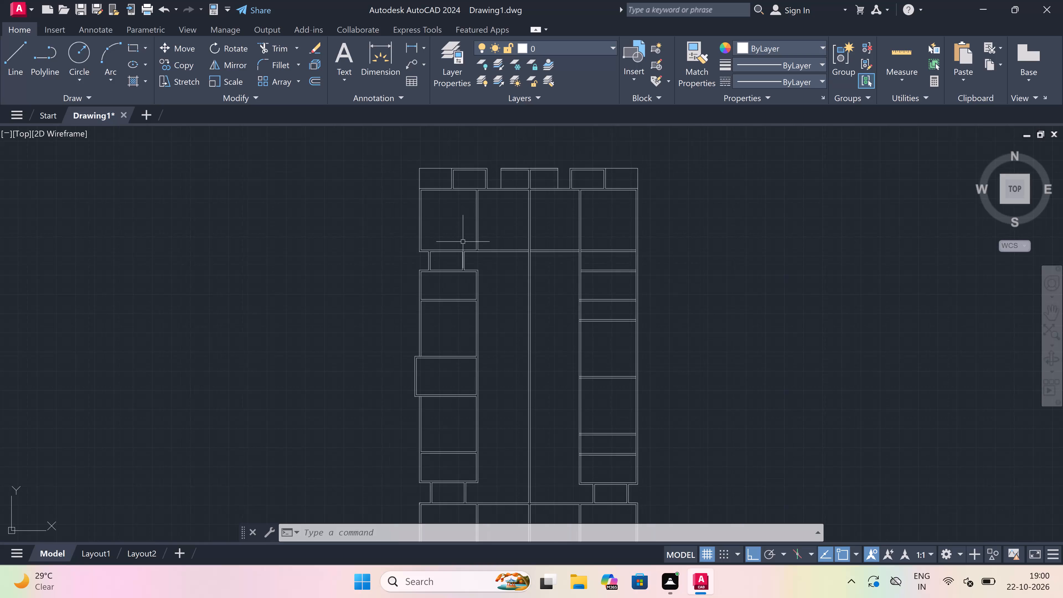
Trim the right outer wall's inner line where the two cross walls bounding the narrow space below the top-right room meet it.
scroll(491, 224, up, 1)
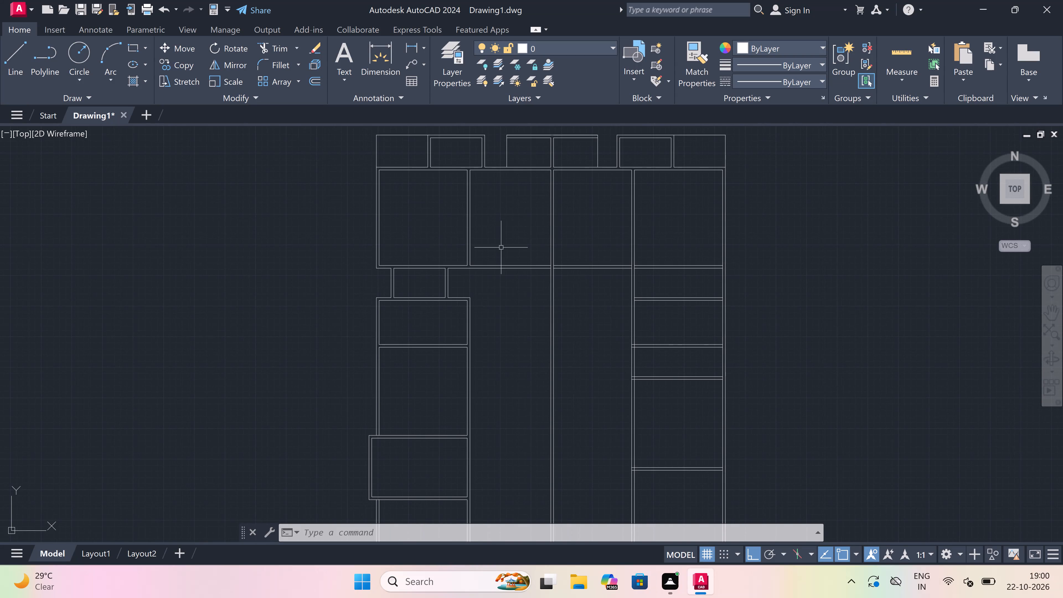
scroll(747, 305, up, 1)
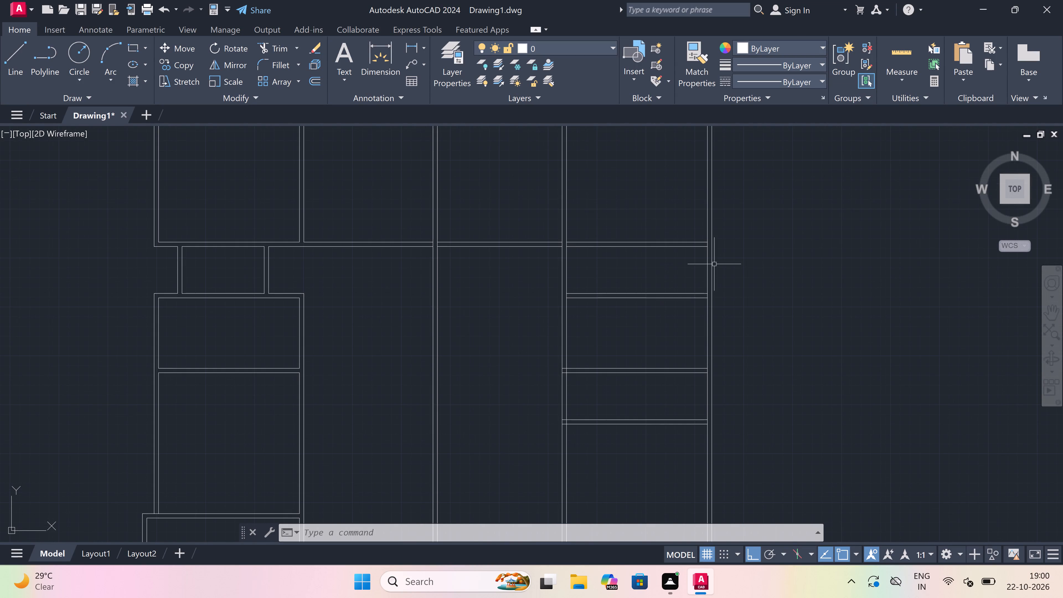
text(tr)
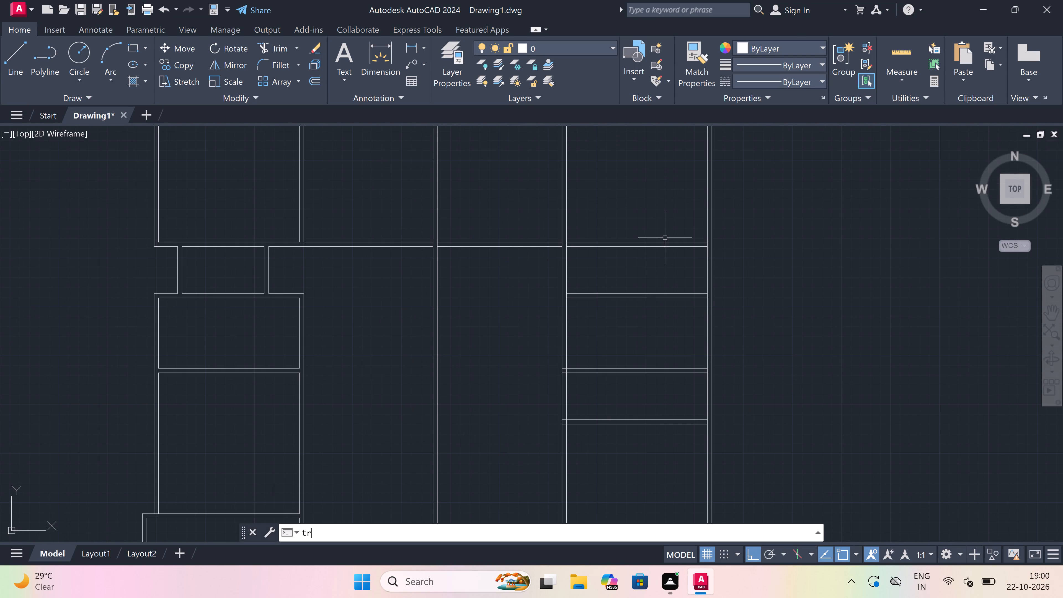
key(space)
scroll(706, 239, up, 2)
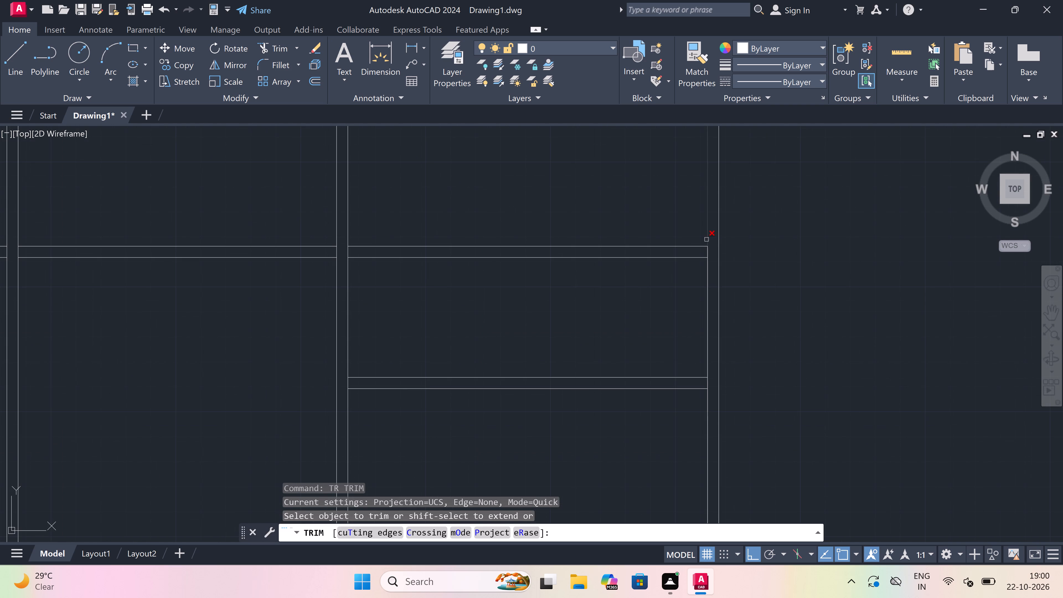
scroll(704, 254, up, 1)
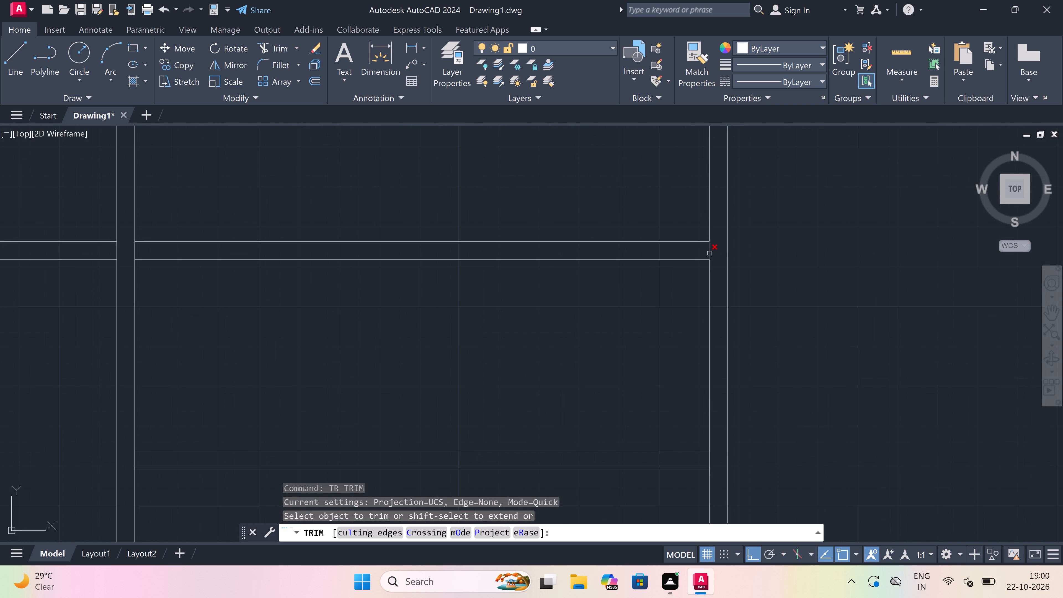
click(709, 253)
scroll(709, 253, down, 1)
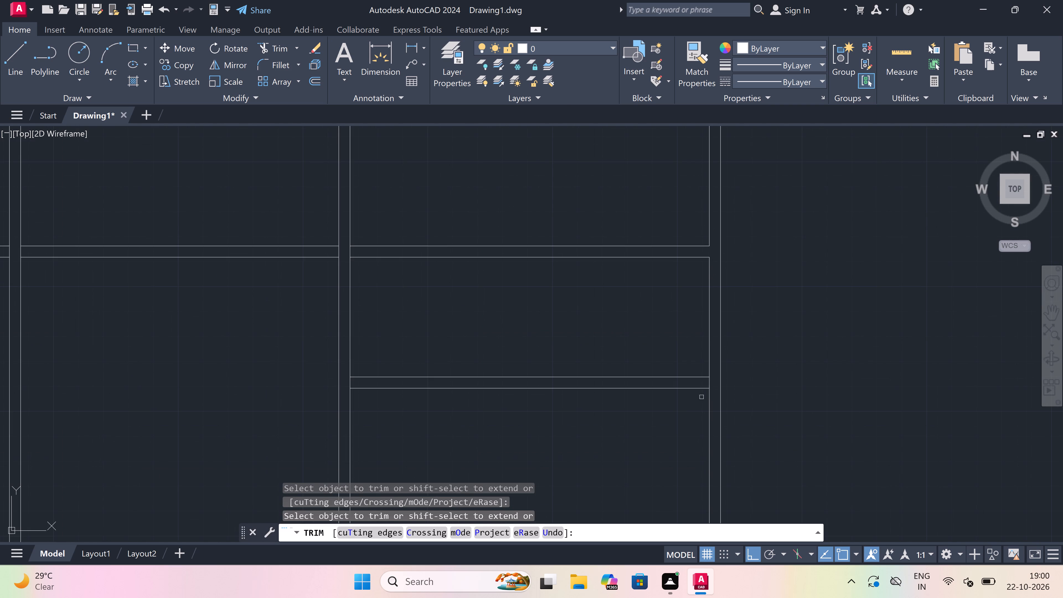
scroll(709, 388, up, 2)
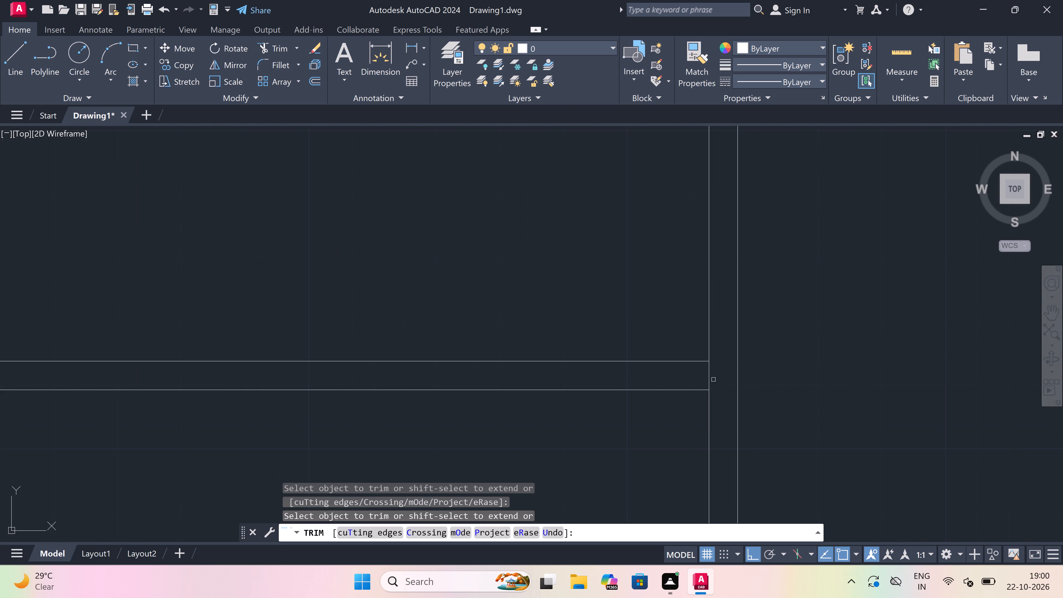
click(709, 375)
Trim the right outer wall's inner line at the two cross walls enclosing the second narrow space down the right column.
scroll(538, 288, down, 3)
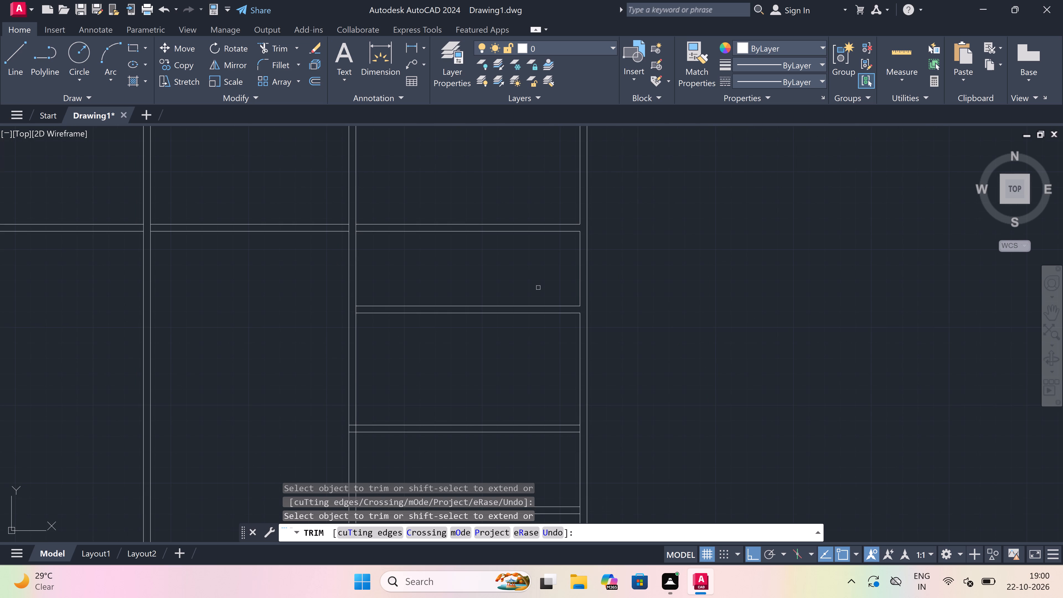
scroll(538, 288, down, 2)
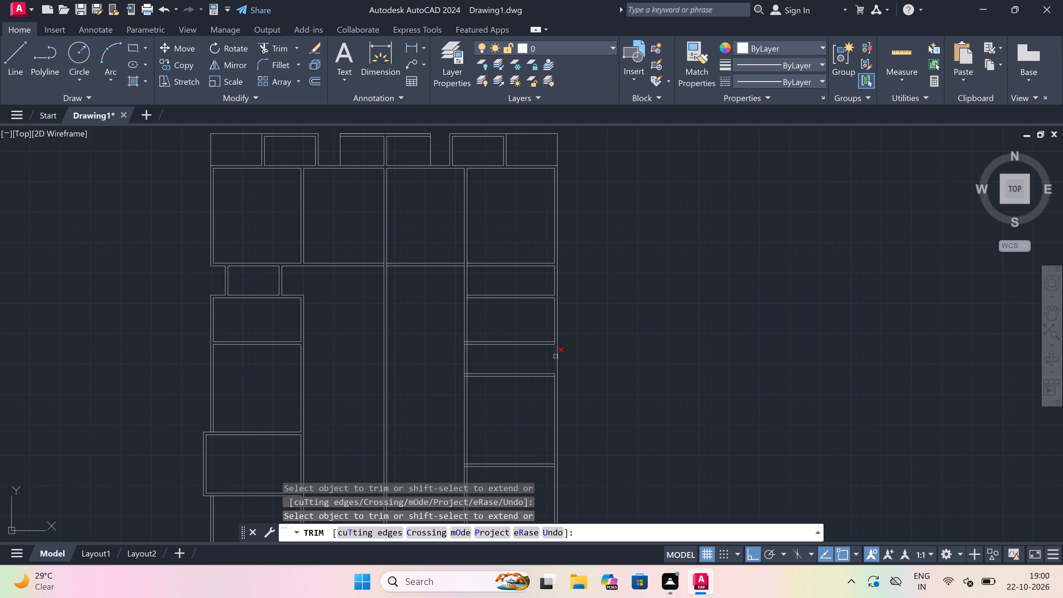
scroll(556, 354, up, 3)
scroll(549, 326, up, 1)
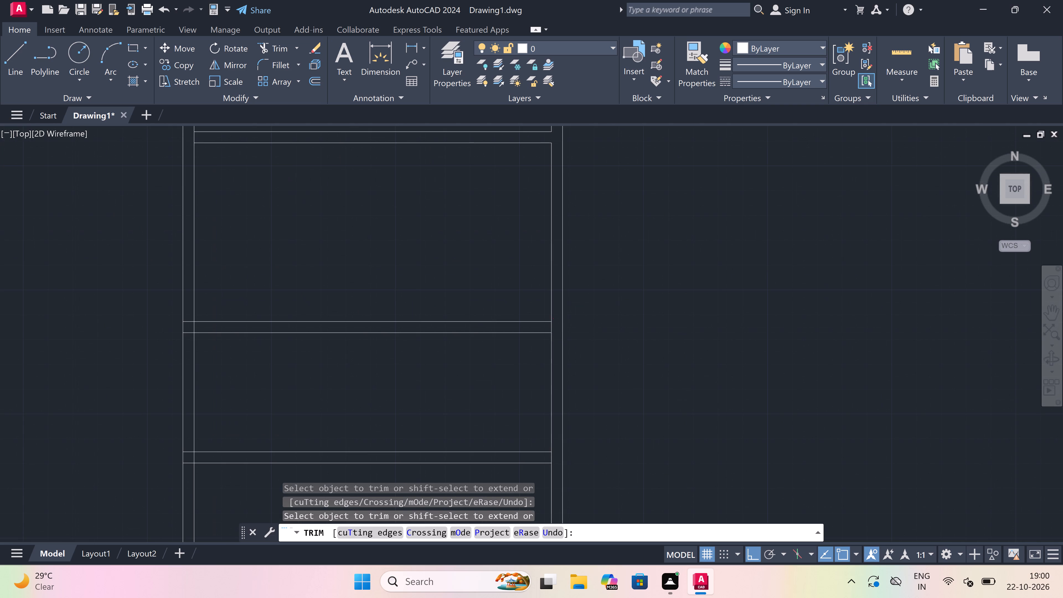
scroll(549, 326, up, 1)
click(552, 326)
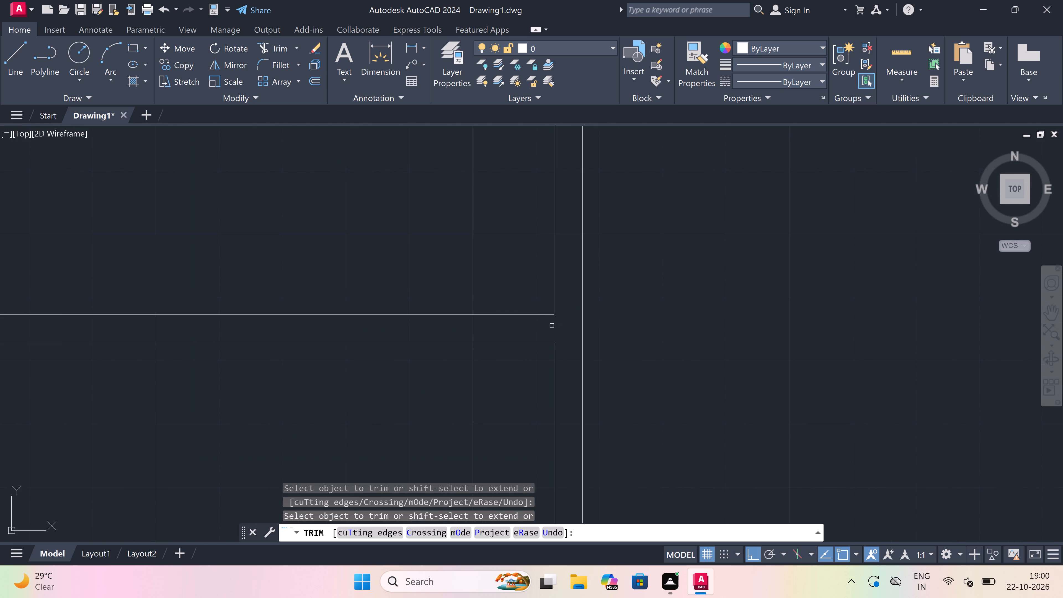
scroll(539, 318, down, 5)
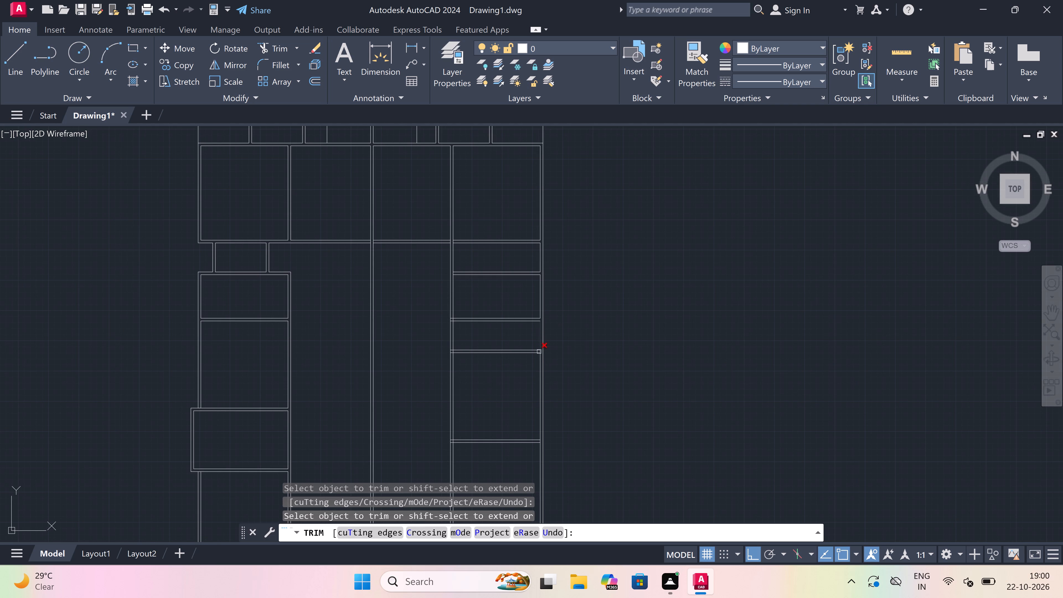
scroll(539, 357, up, 3)
scroll(543, 338, down, 3)
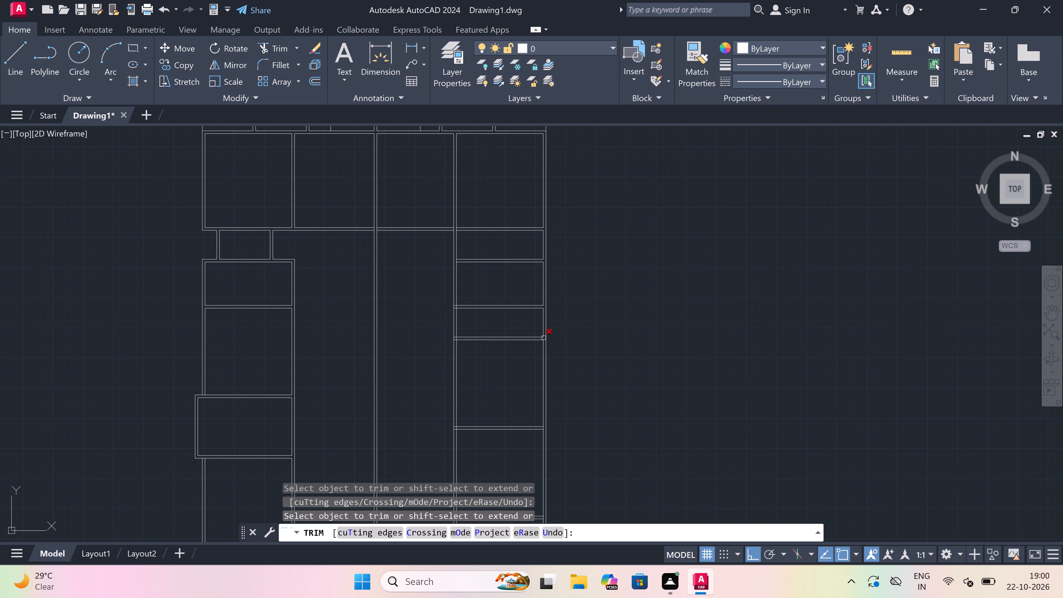
scroll(544, 337, up, 4)
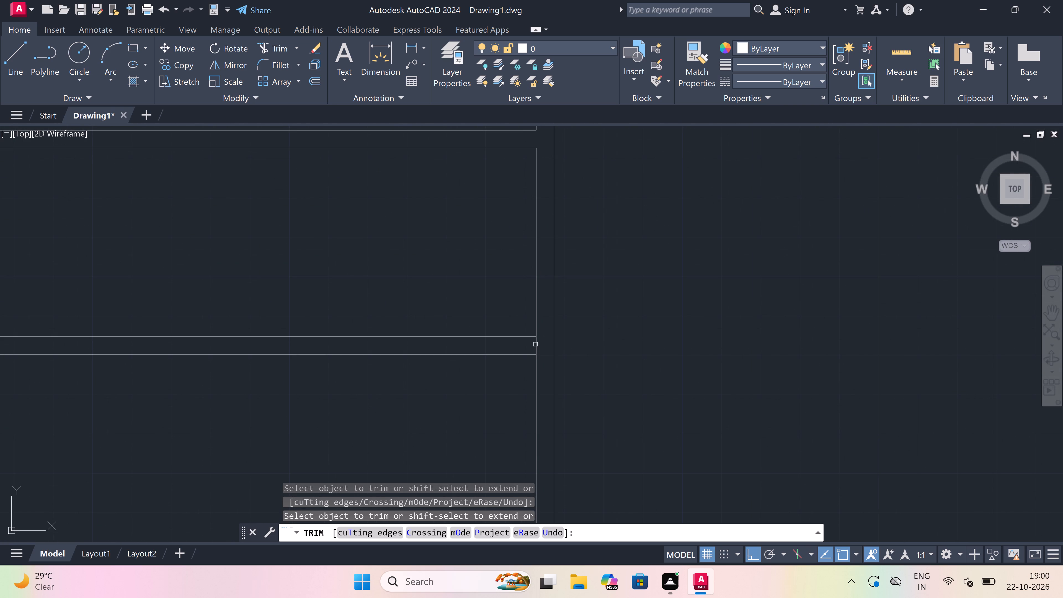
click(534, 346)
Trim both end junctions of the cross wall between the right column's two large rooms, including its overshoots through the inner wall.
scroll(529, 334, down, 7)
scroll(514, 380, up, 2)
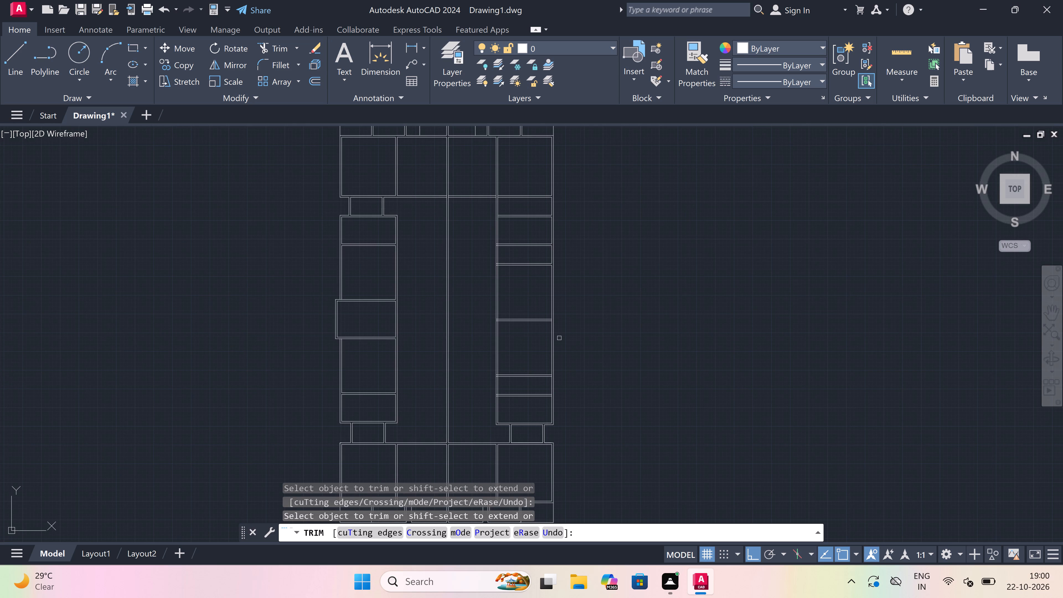
scroll(552, 316, up, 4)
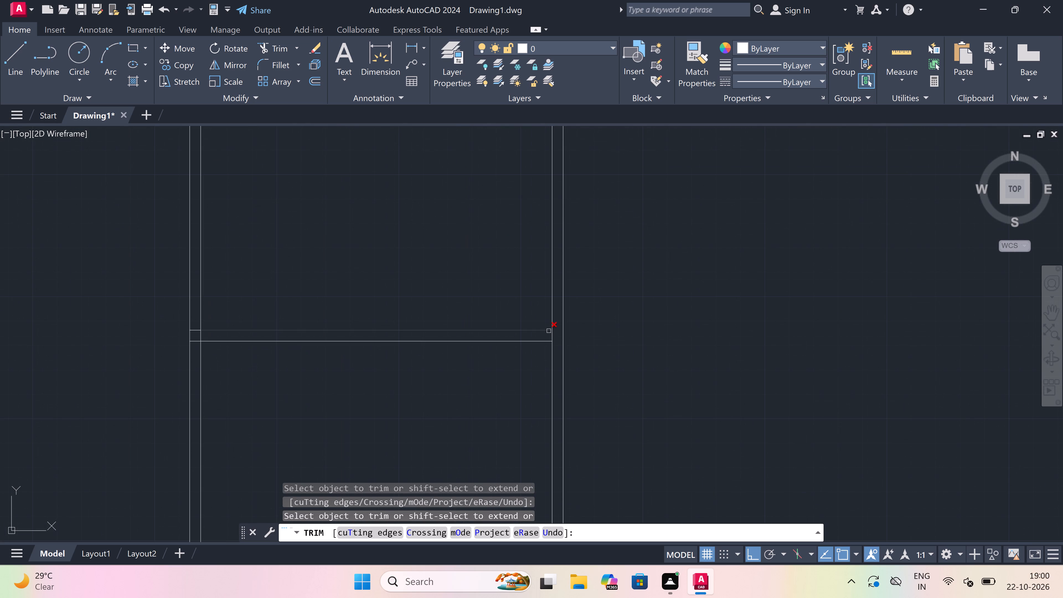
scroll(549, 334, up, 3)
click(559, 338)
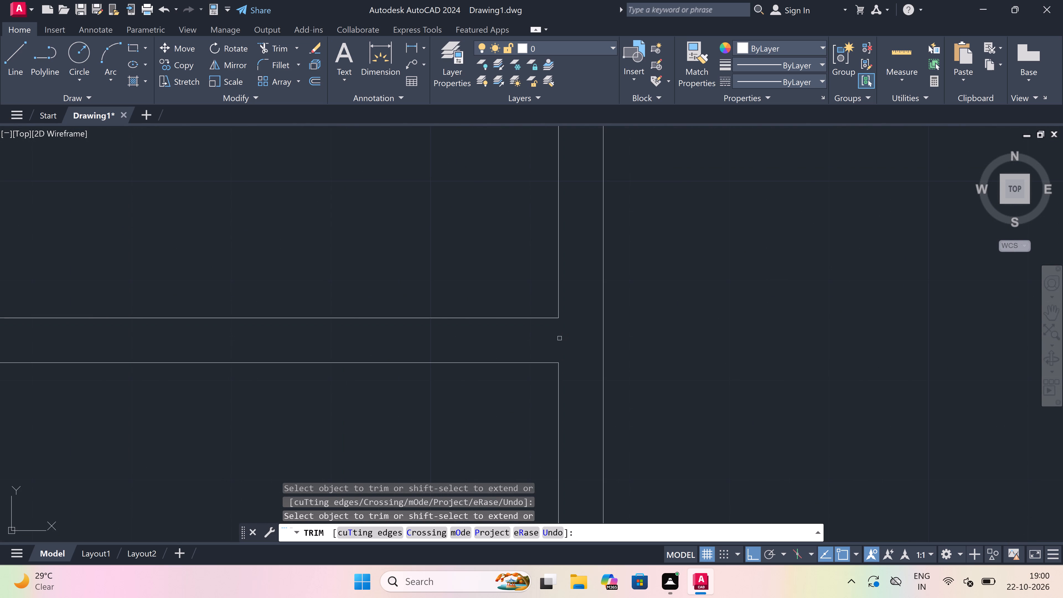
scroll(559, 338, down, 4)
scroll(335, 337, up, 1)
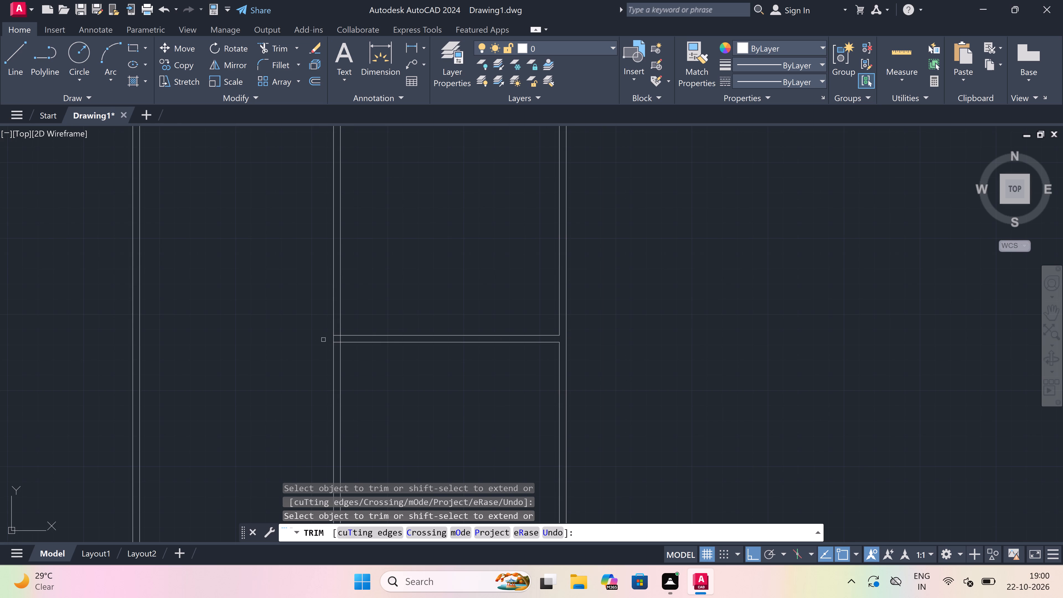
scroll(335, 337, up, 2)
click(344, 311)
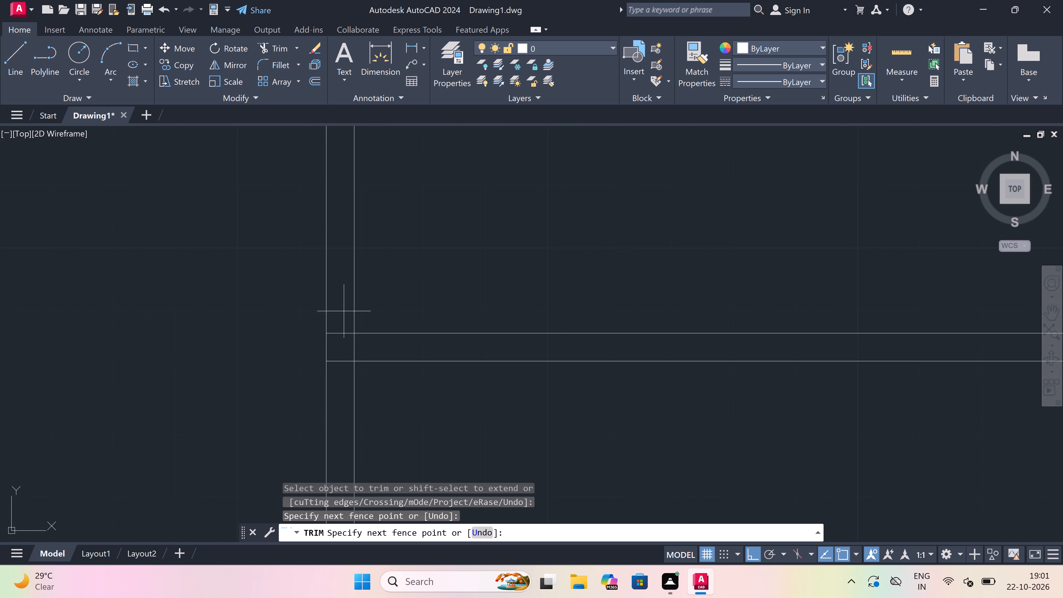
drag(338, 375, 339, 371)
click(346, 351)
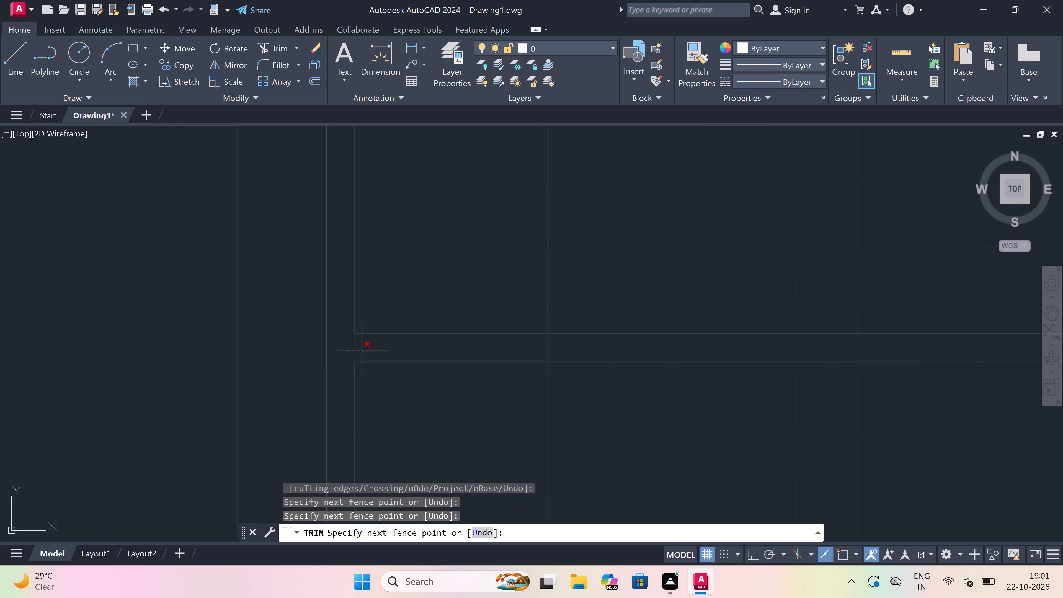
click(362, 350)
Trim the overshooting lines and wall face at the left junction of the cross wall below the right column's lower large room.
scroll(467, 315, down, 6)
scroll(460, 386, up, 1)
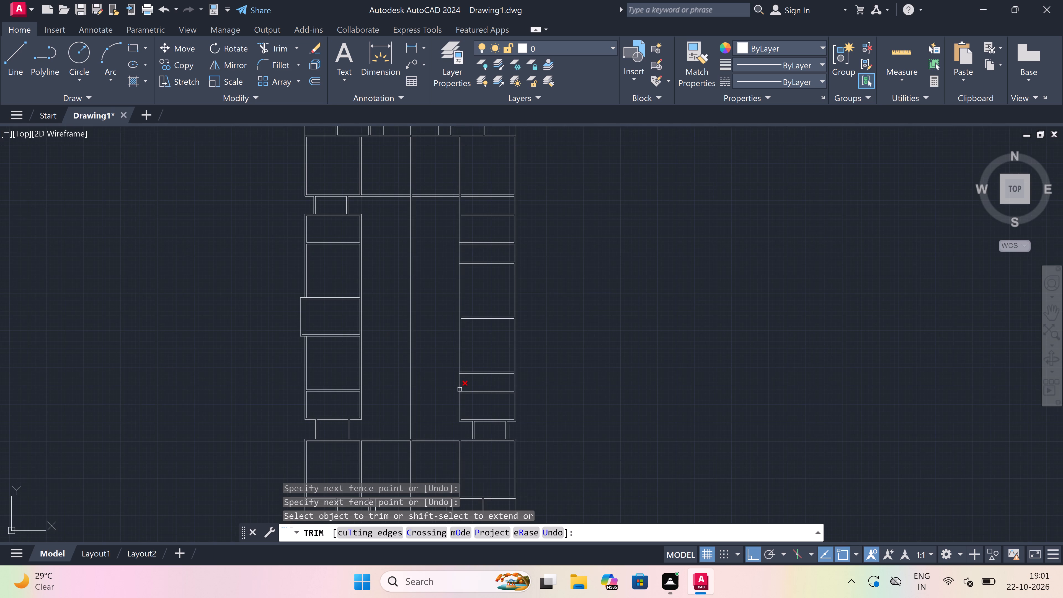
scroll(459, 369, up, 5)
scroll(426, 424, up, 2)
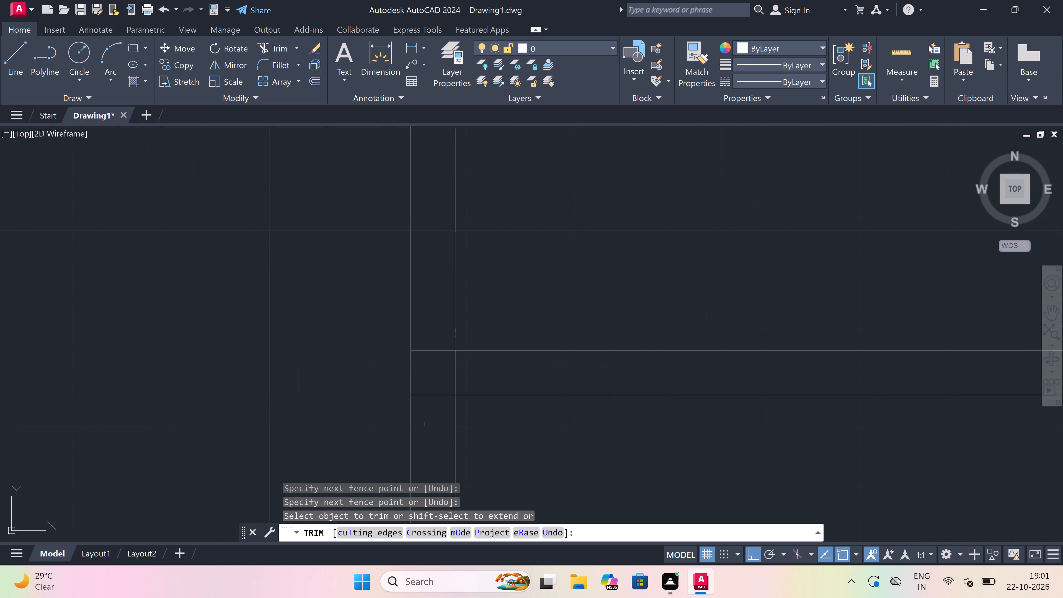
drag(430, 411, 435, 379)
click(439, 292)
click(447, 412)
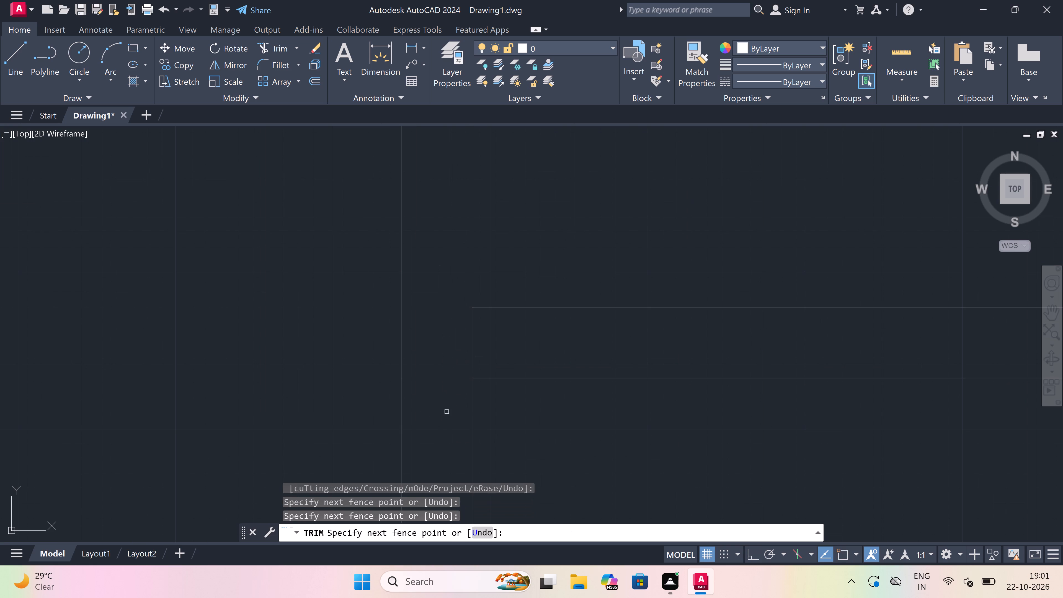
drag(445, 341, 450, 341)
click(506, 358)
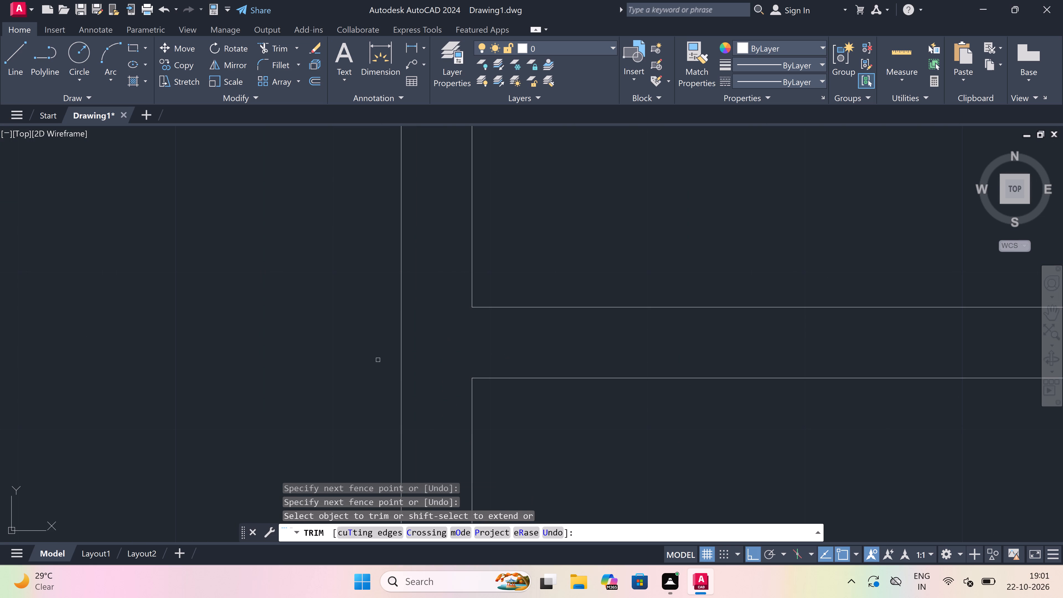
Trim the right outer wall's inner line at the two cross walls enclosing the lowest narrow space of the right column.
scroll(363, 361, down, 7)
scroll(447, 375, up, 1)
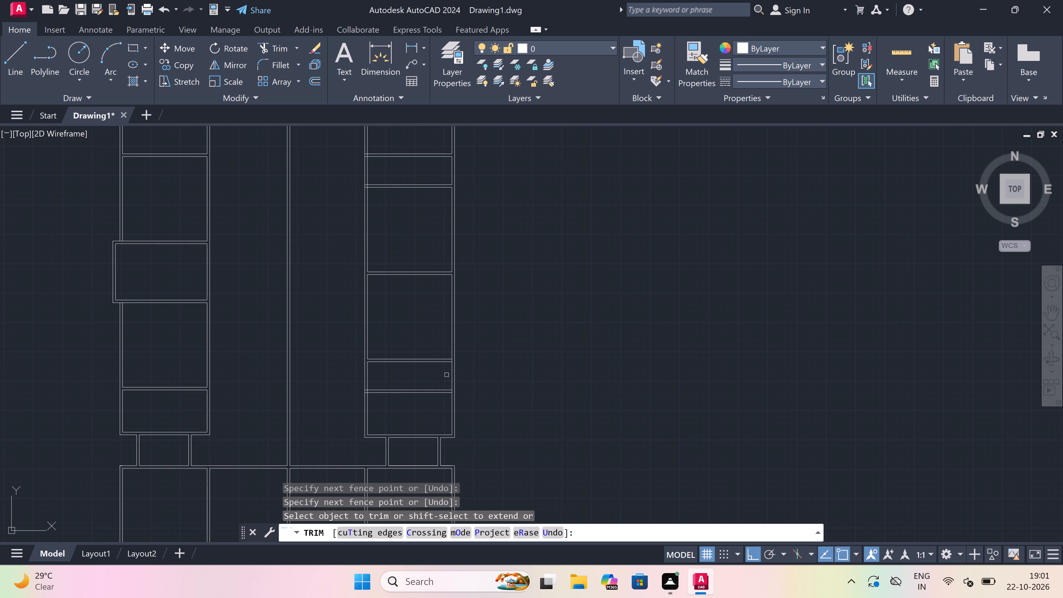
scroll(447, 375, up, 2)
scroll(463, 314, up, 2)
click(463, 314)
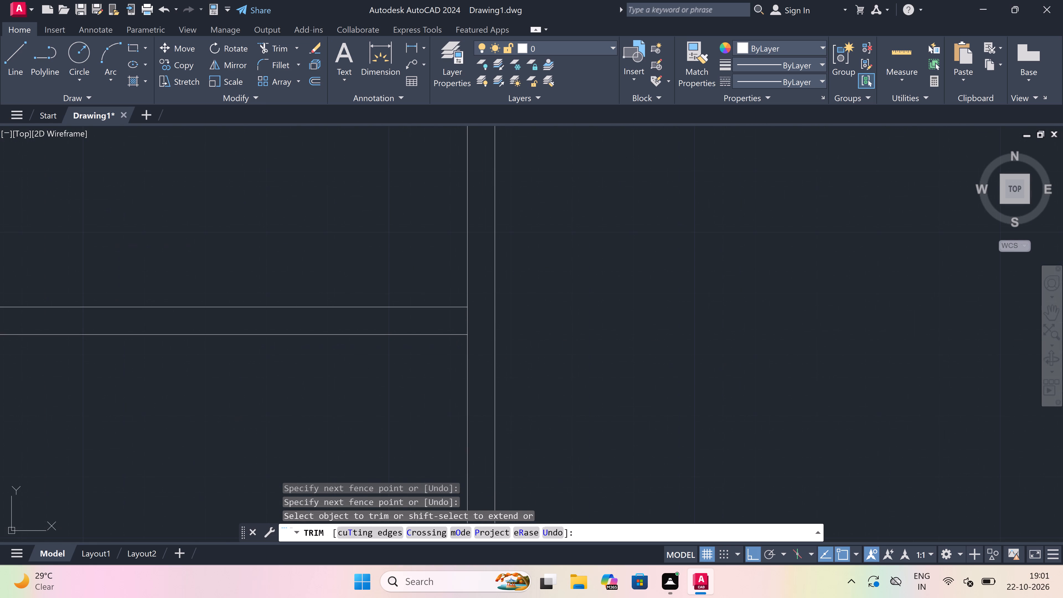
click(480, 319)
scroll(480, 319, down, 4)
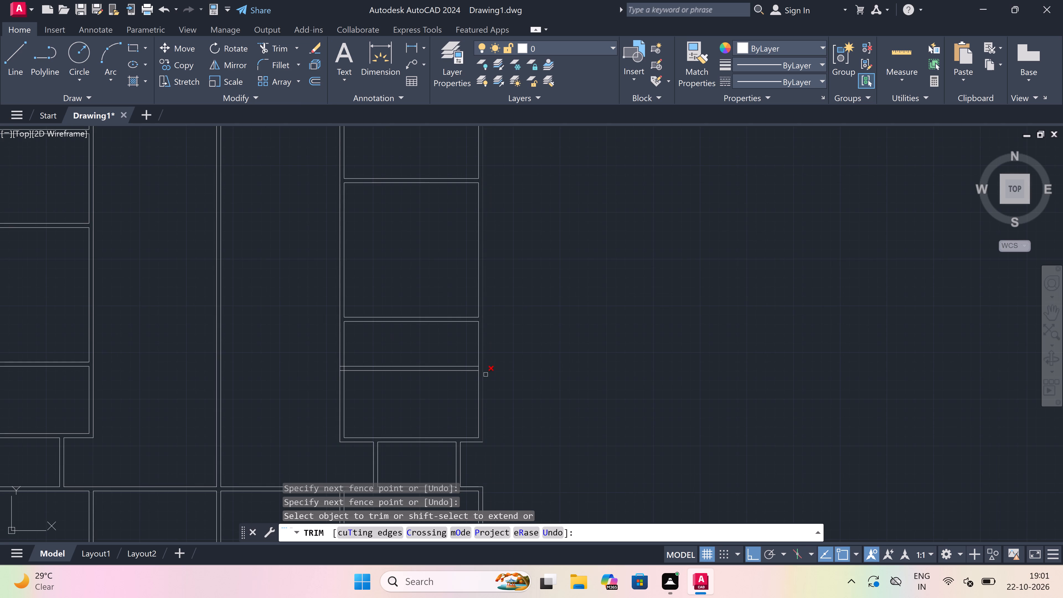
scroll(483, 363, up, 3)
scroll(463, 379, up, 2)
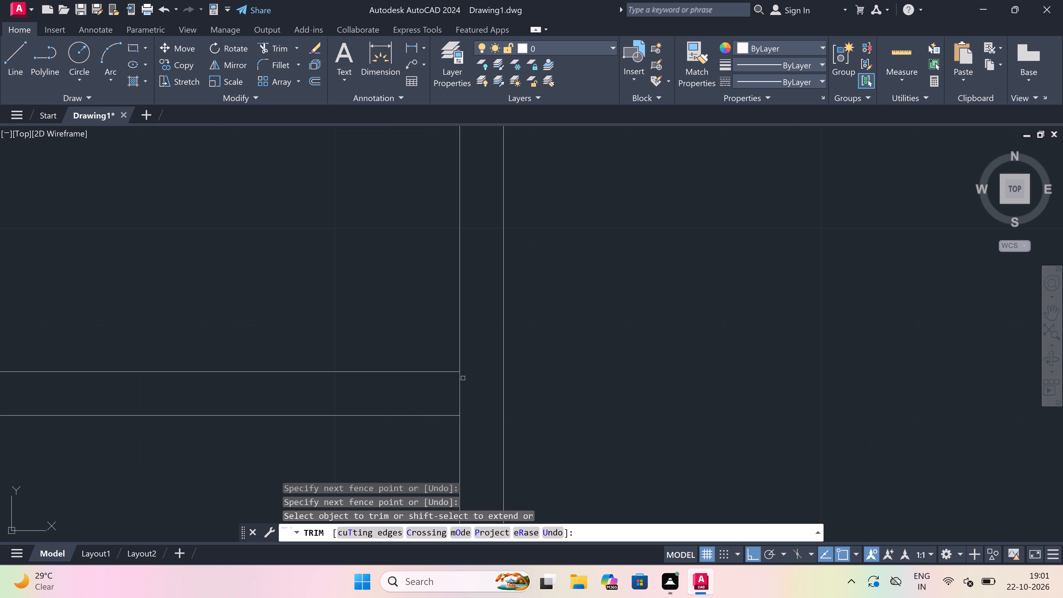
click(461, 386)
scroll(461, 385, down, 4)
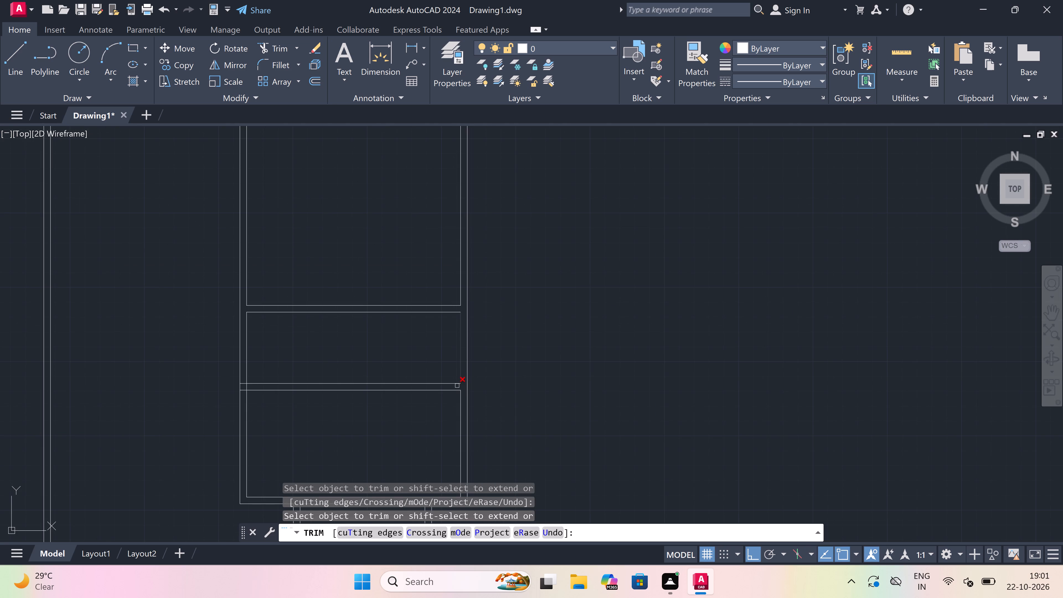
Trim the overshooting lines and wall face at the left junction of the cross wall below the right column's lowest narrow space.
scroll(236, 388, up, 3)
scroll(264, 358, up, 1)
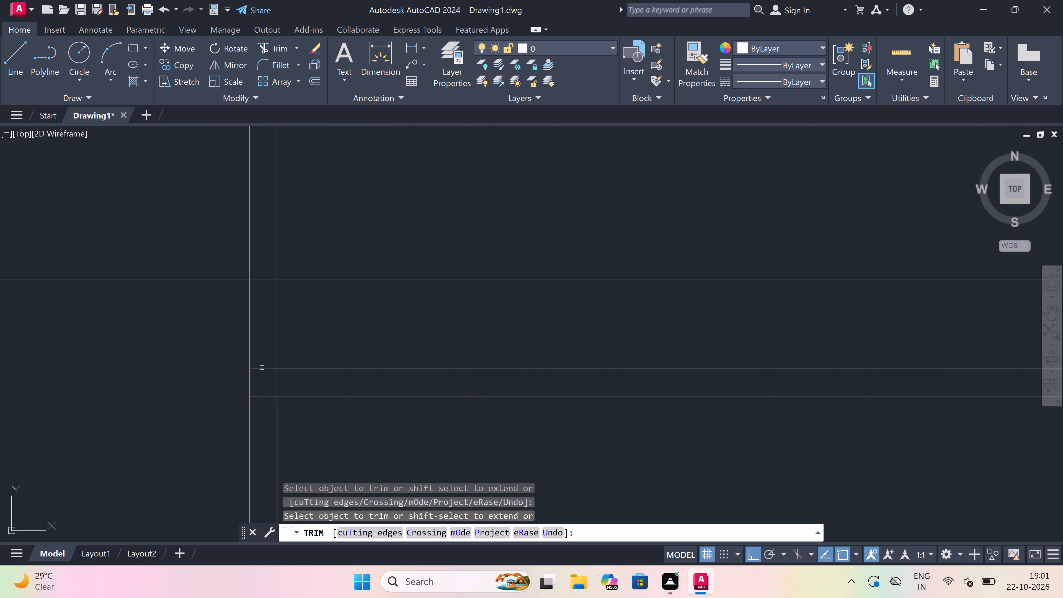
drag(269, 347, 269, 349)
drag(269, 450, 269, 440)
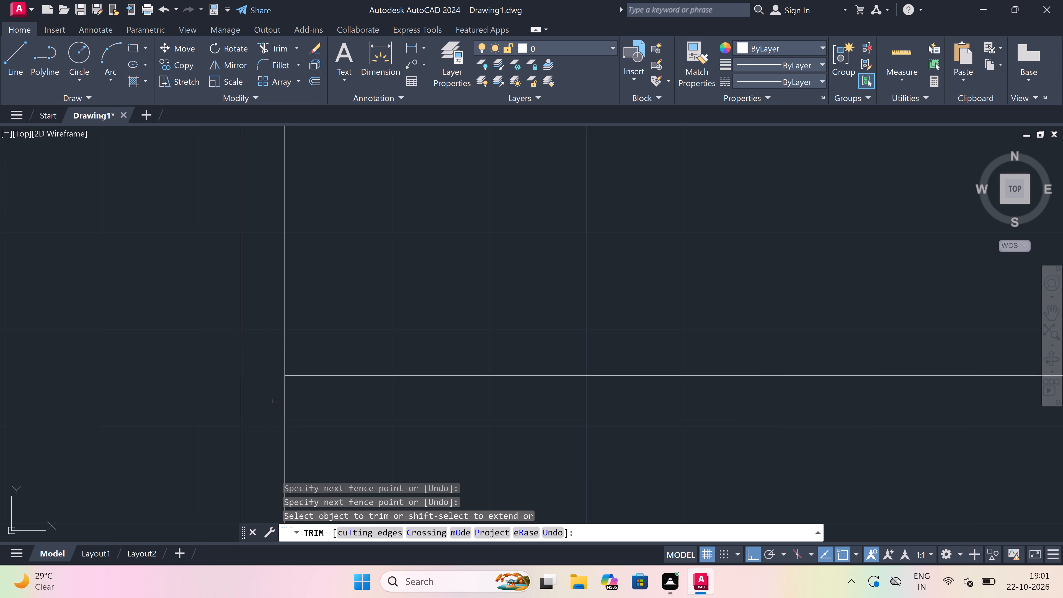
click(274, 399)
click(324, 407)
scroll(332, 370, down, 7)
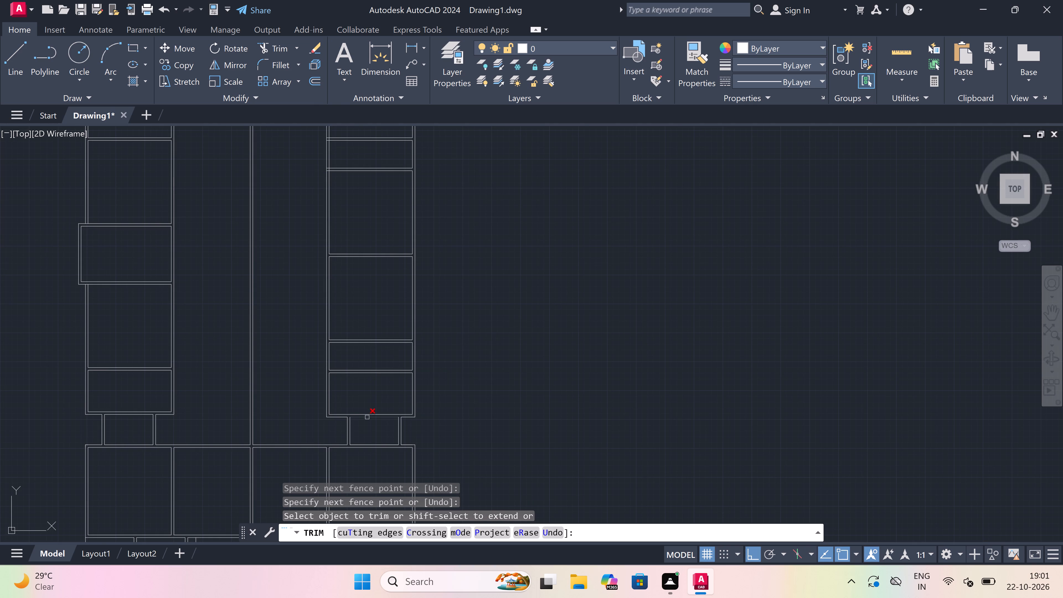
scroll(367, 417, down, 2)
scroll(365, 358, up, 1)
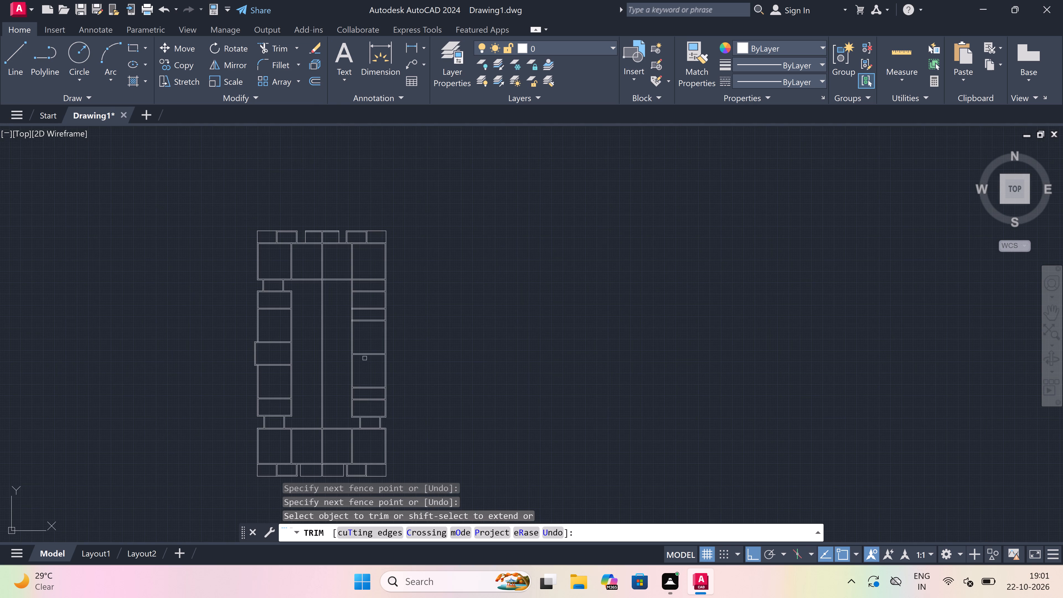
Draw a 4.5" thick vertical partition in the narrow space below the top-right room, starting 2' from the right outer wall's inner face.
key(Escape)
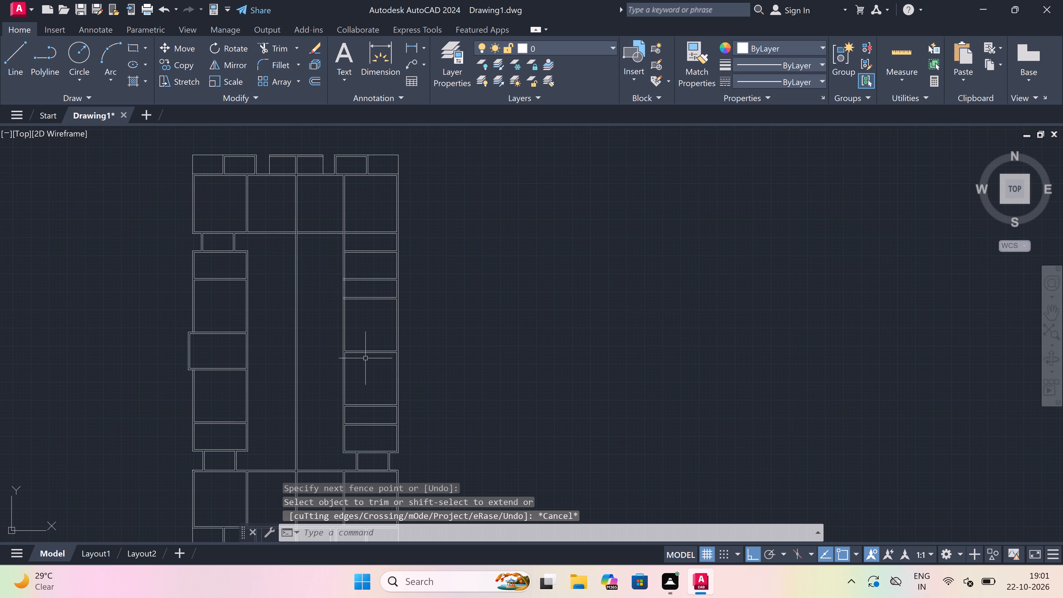
text(l)
key(space)
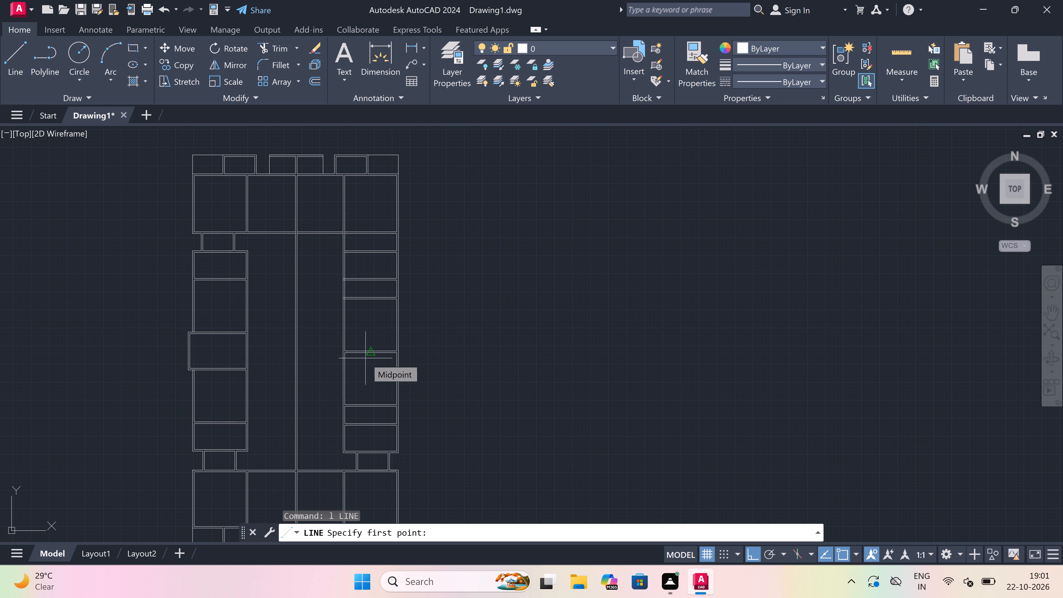
scroll(366, 357, down, 2)
scroll(368, 387, up, 3)
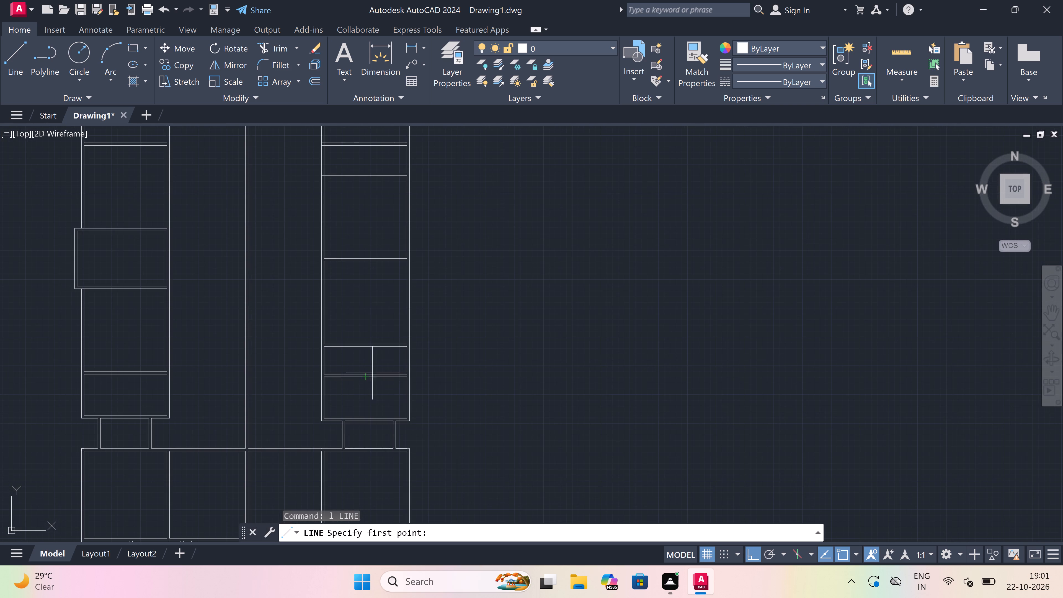
scroll(386, 360, up, 1)
scroll(395, 368, down, 2)
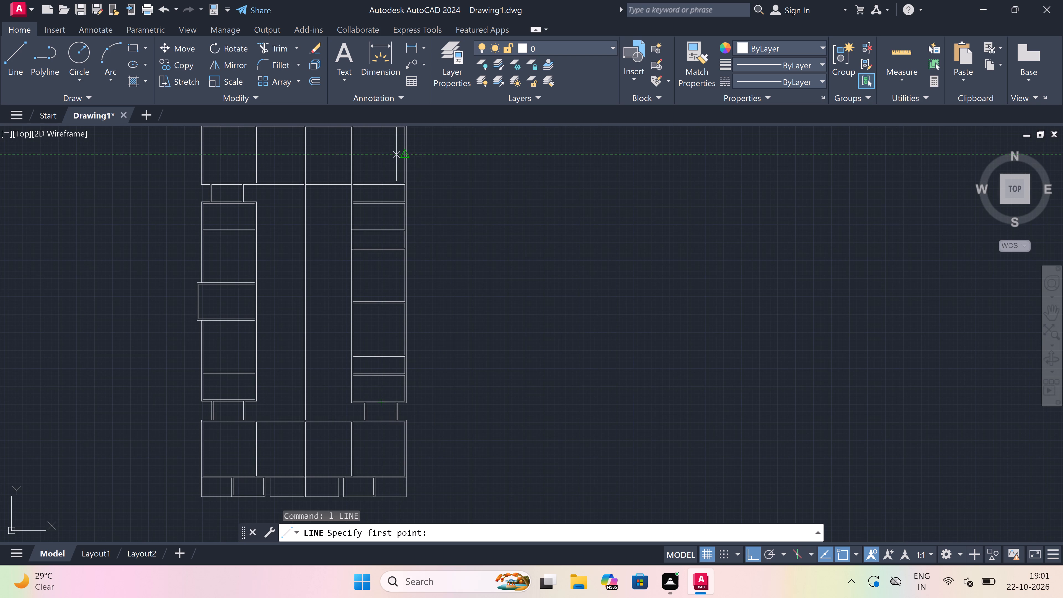
scroll(395, 154, up, 3)
scroll(433, 285, up, 2)
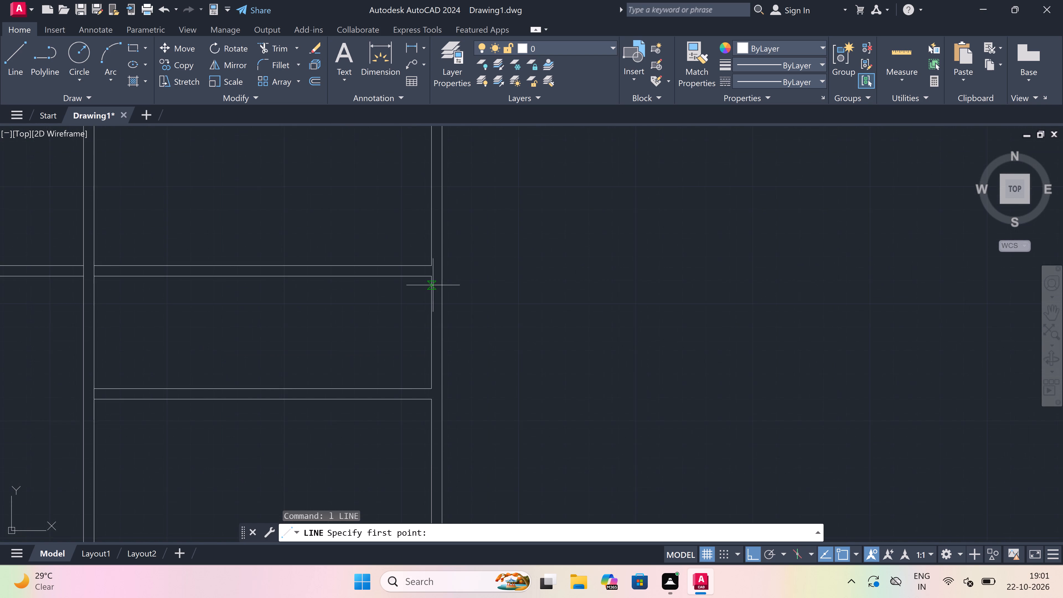
click(432, 270)
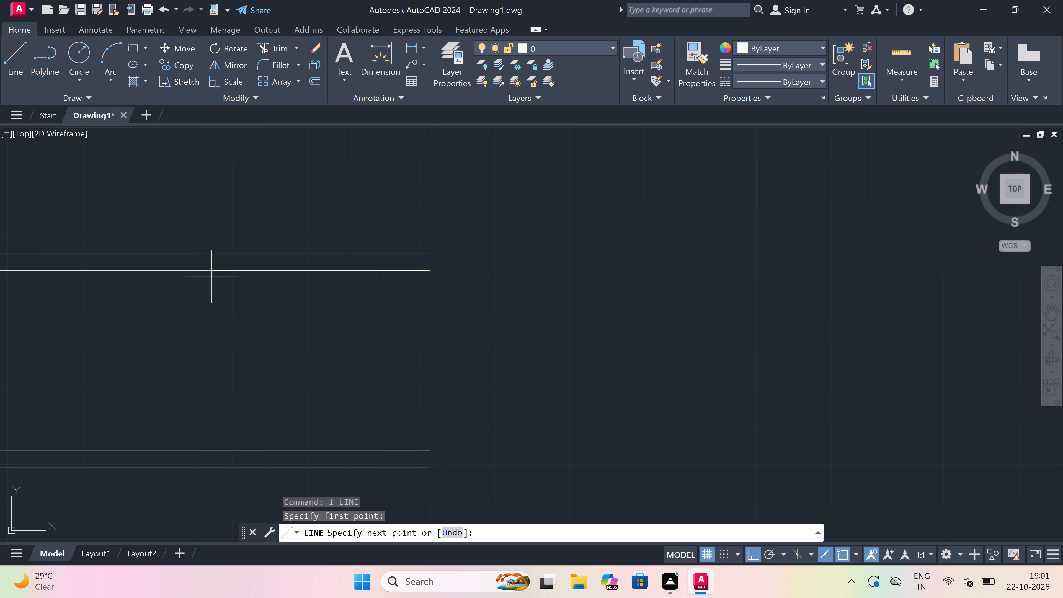
text(2')
key(space)
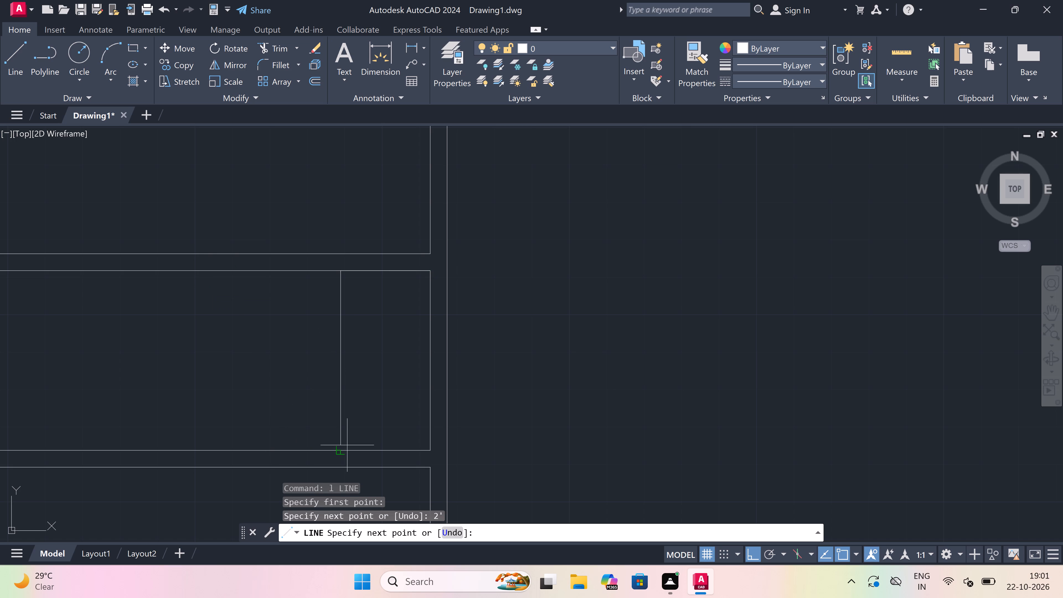
click(344, 446)
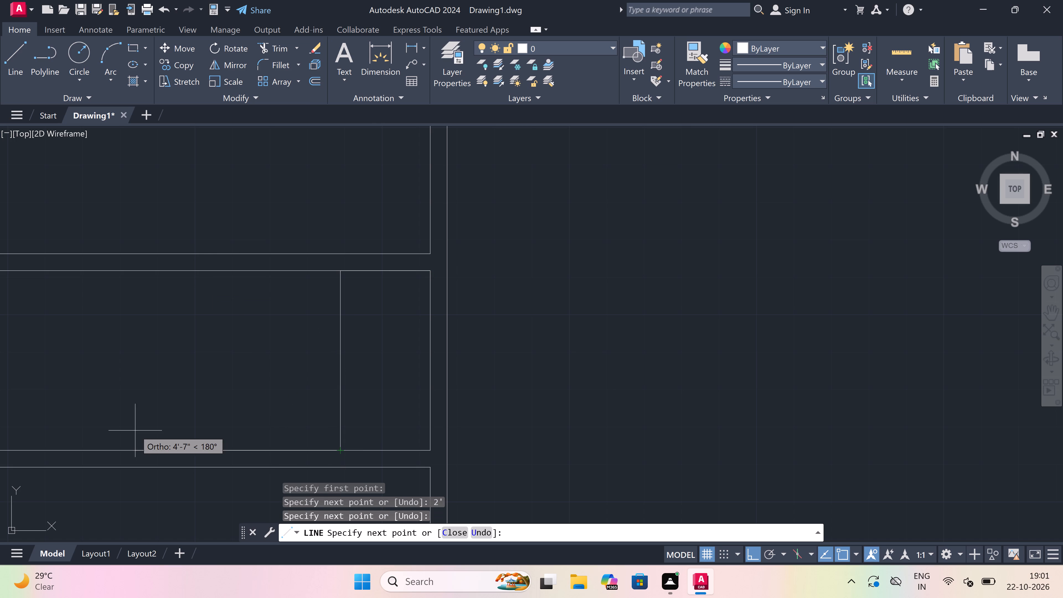
text(4.5")
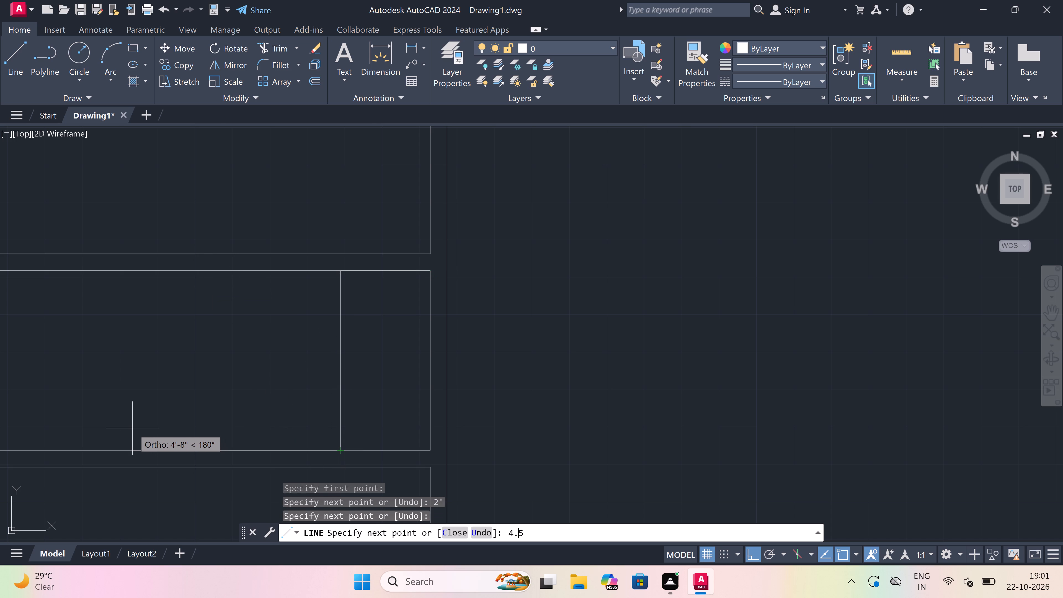
key(space)
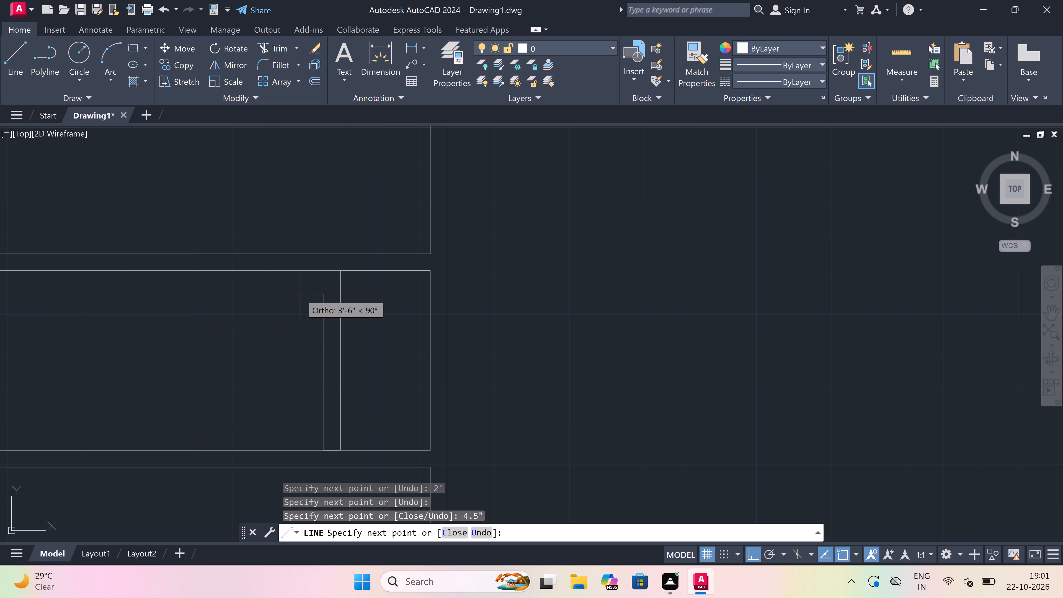
click(327, 267)
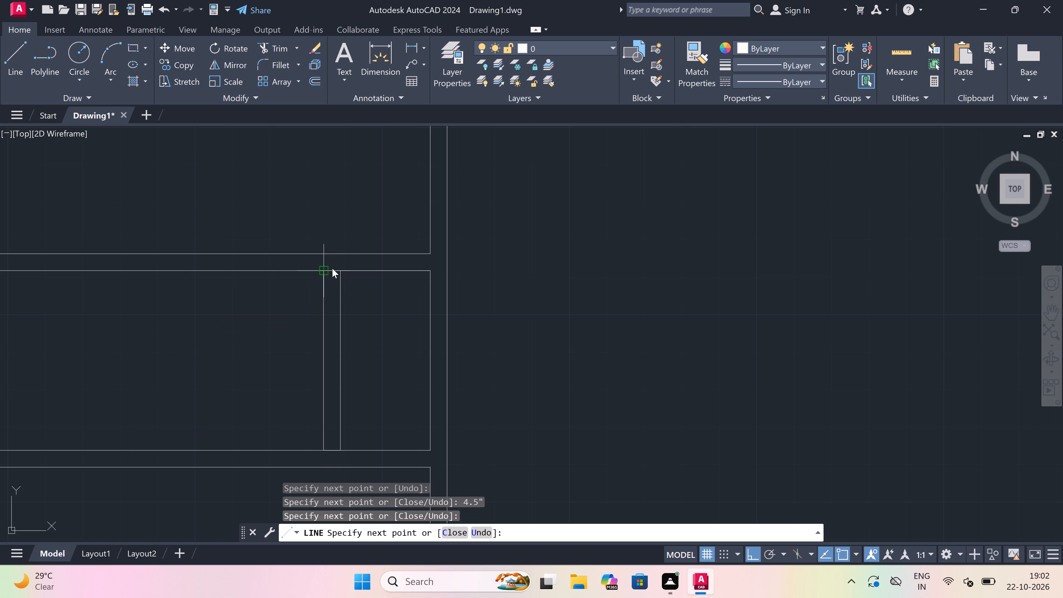
Continue 7' leftward along the upper cross wall and draw a second 4.5" thick partition down to the lower cross wall.
scroll(421, 279, down, 2)
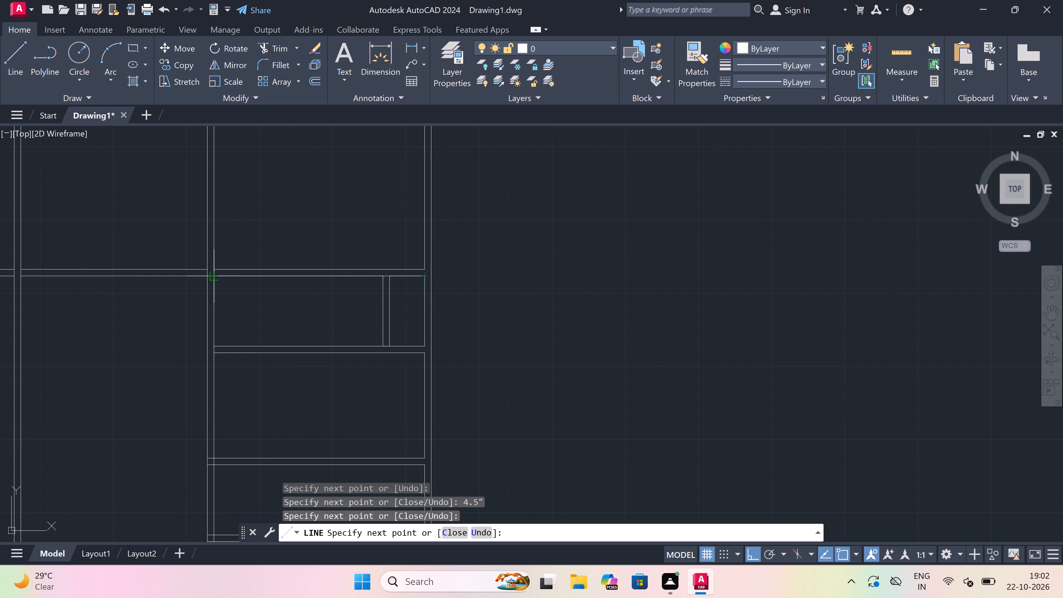
text(7')
key(space)
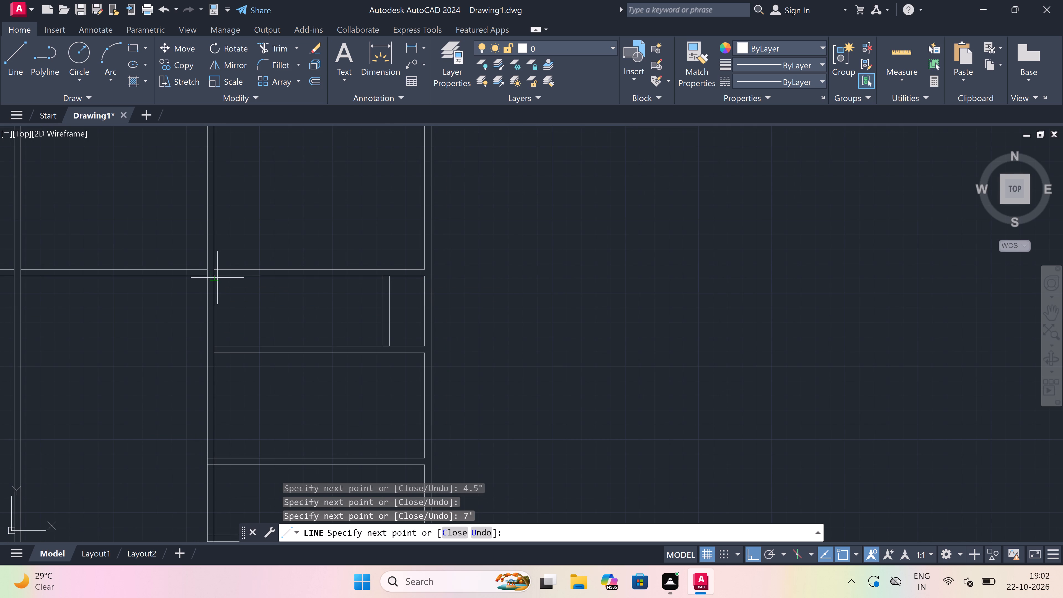
scroll(249, 335, up, 2)
click(277, 364)
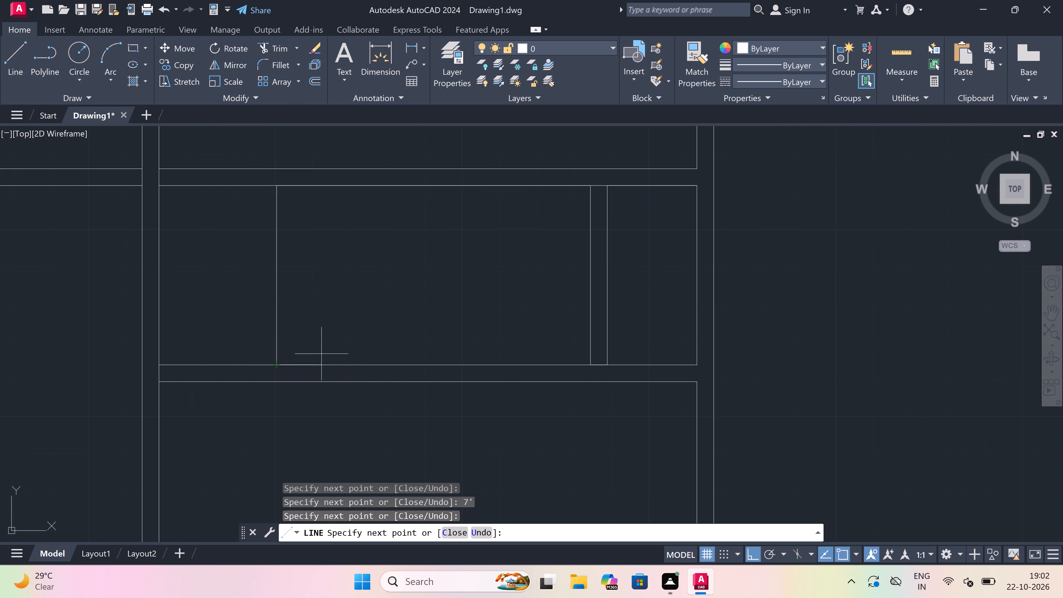
text(4.5")
key(space)
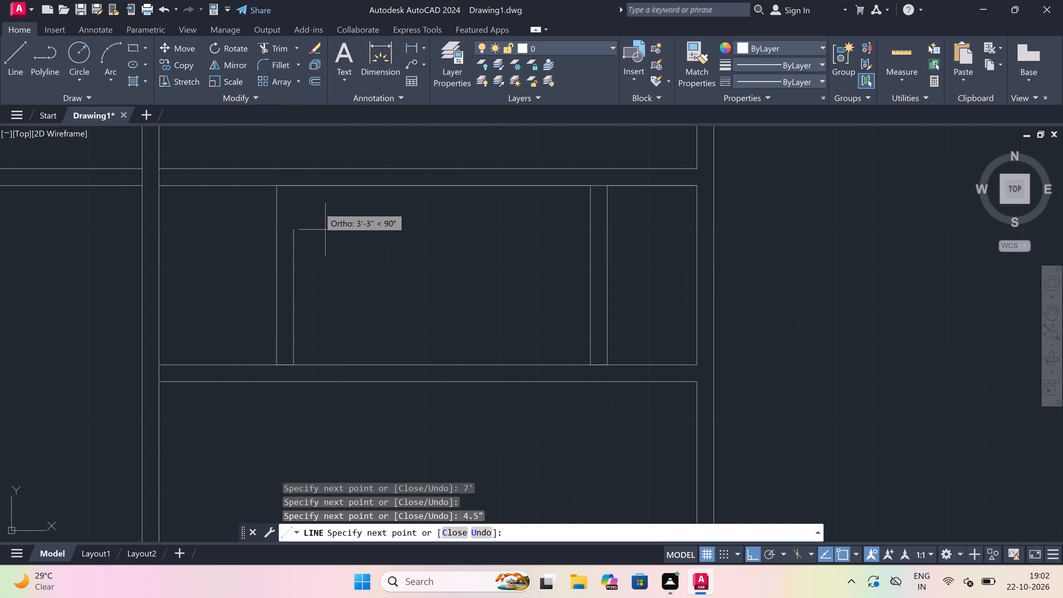
click(293, 187)
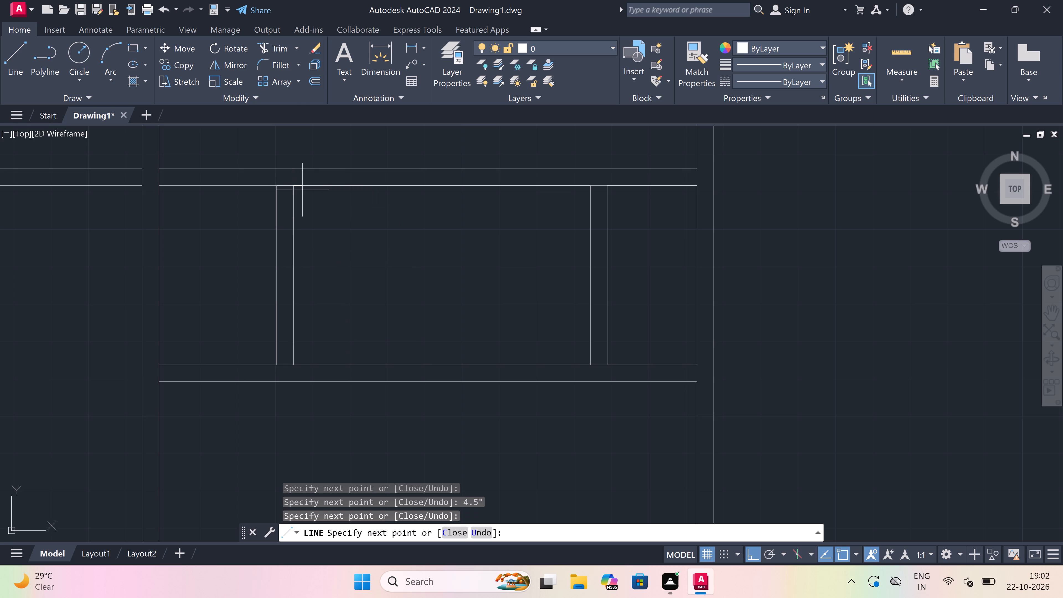
key(Escape)
Move the right partition outward by drawing a new face 4.5" to its right and deleting its left face line.
key(space)
click(608, 185)
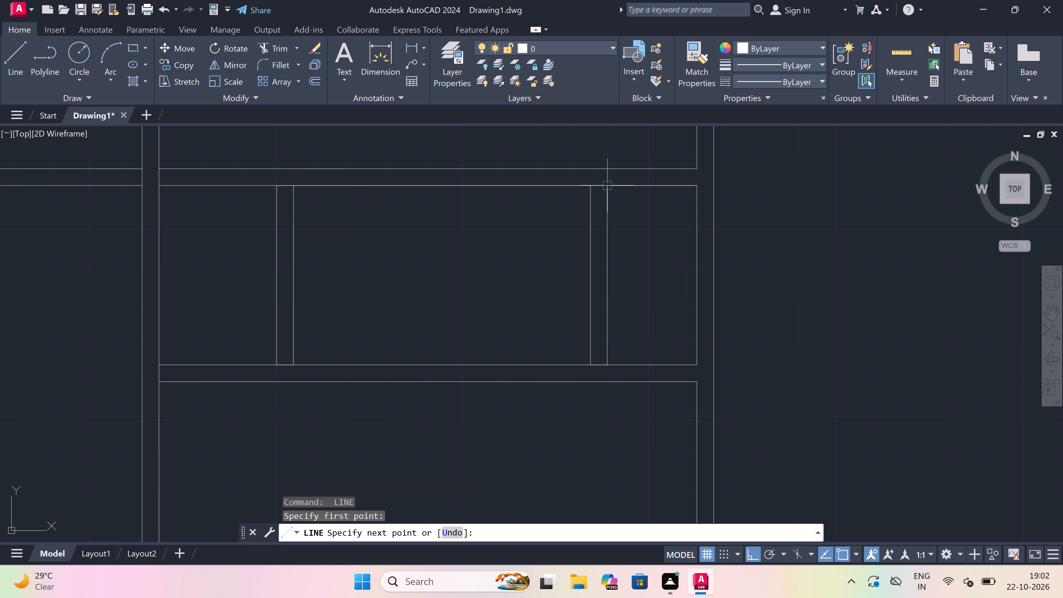
text(4.5")
key(space)
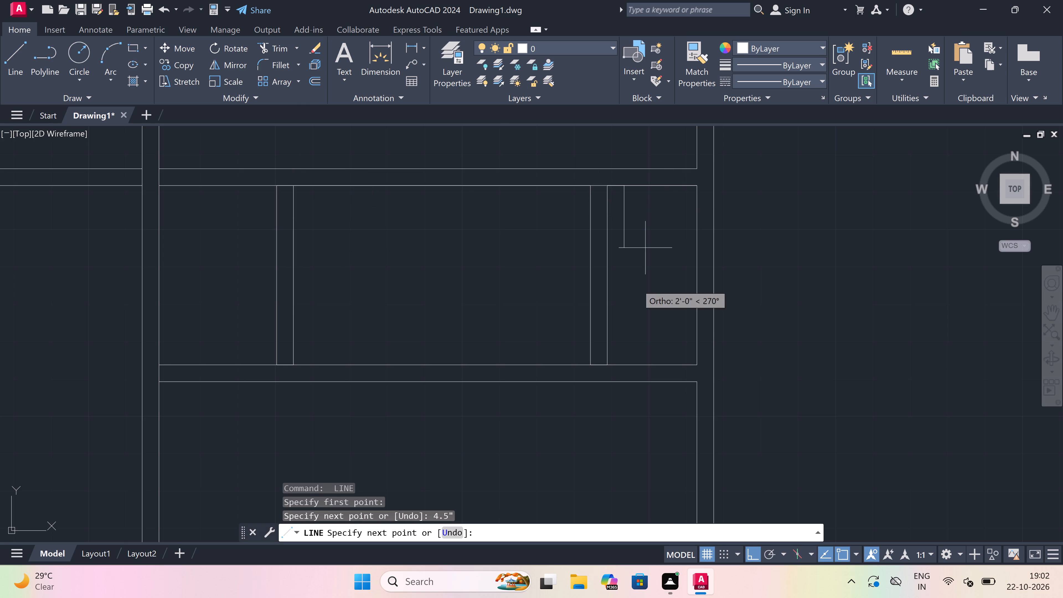
click(619, 368)
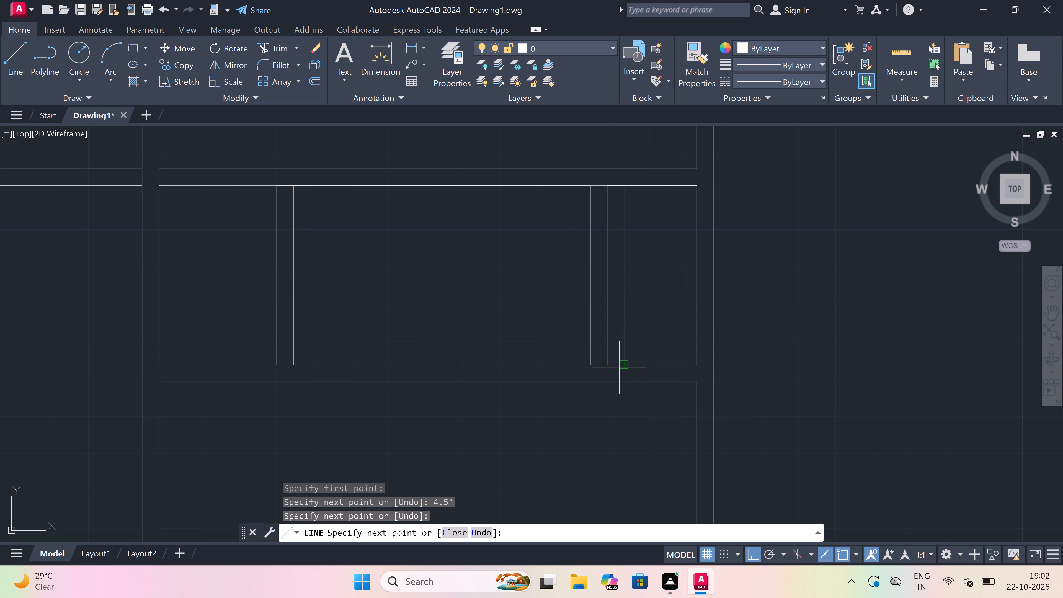
key(Escape)
click(594, 297)
click(531, 299)
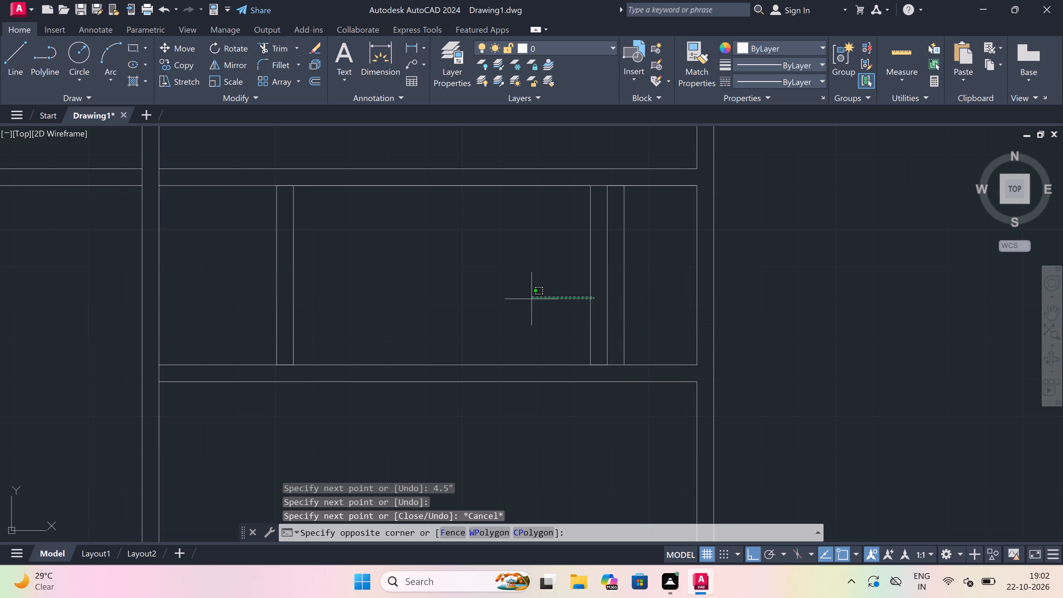
key(Delete)
Extend the two cross wall lines bounding the narrow space to the right outer wall's outer line.
text(ex)
key(space)
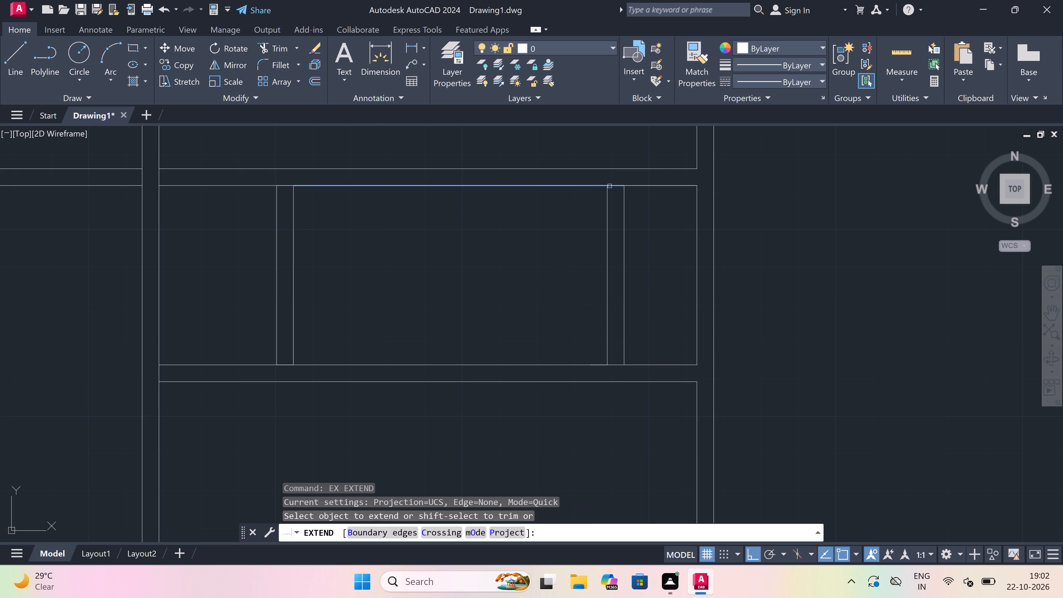
click(649, 183)
click(666, 203)
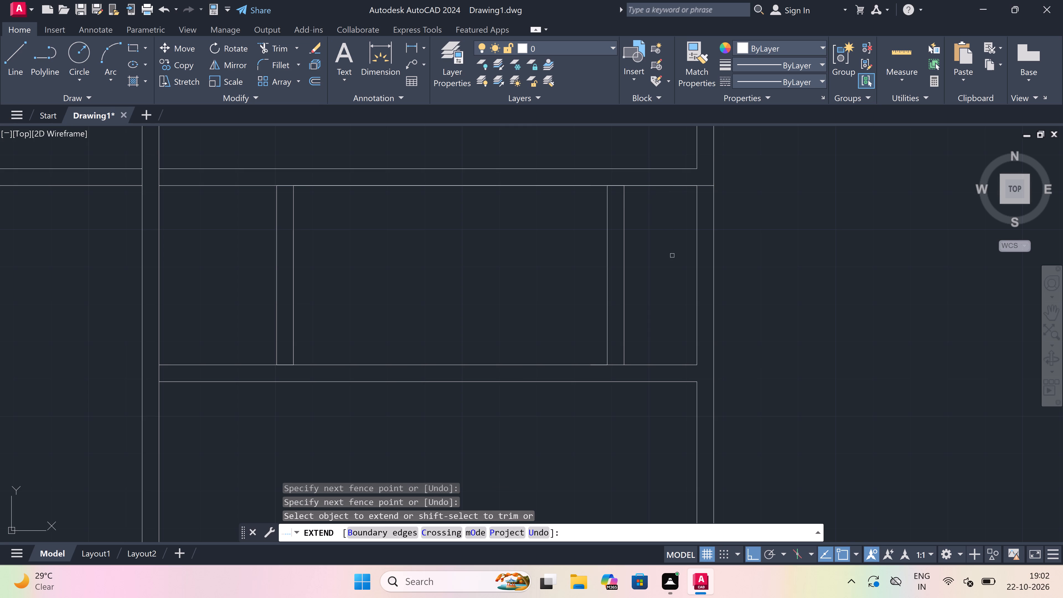
click(672, 274)
click(685, 368)
key(Escape)
Trim away the right outer wall beside the narrow space and open both ends of the right partition into the cross walls.
text(tr)
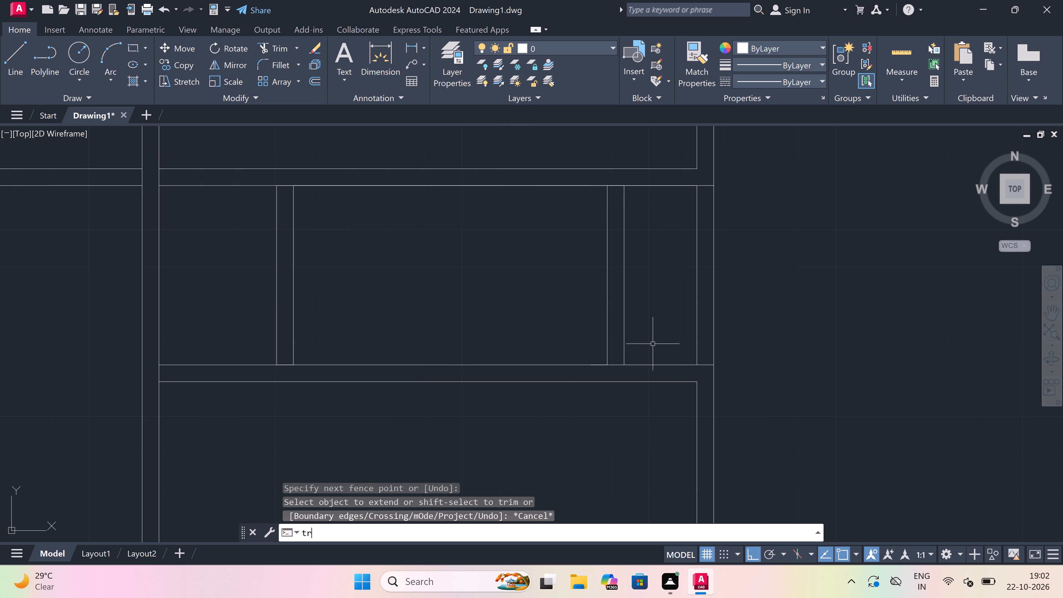
key(space)
click(650, 329)
click(698, 322)
drag(698, 322, 703, 320)
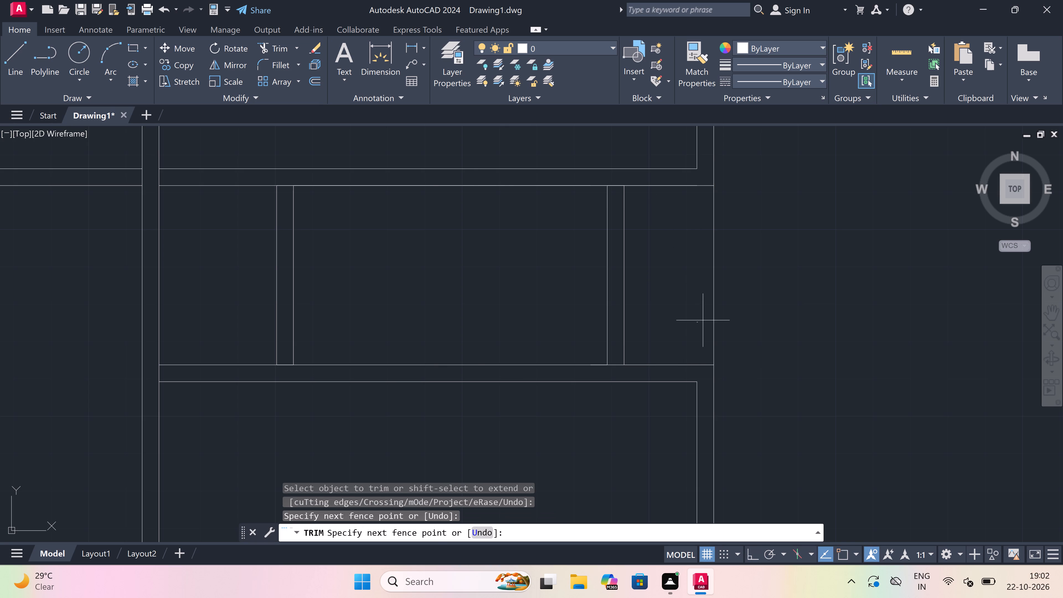
click(750, 300)
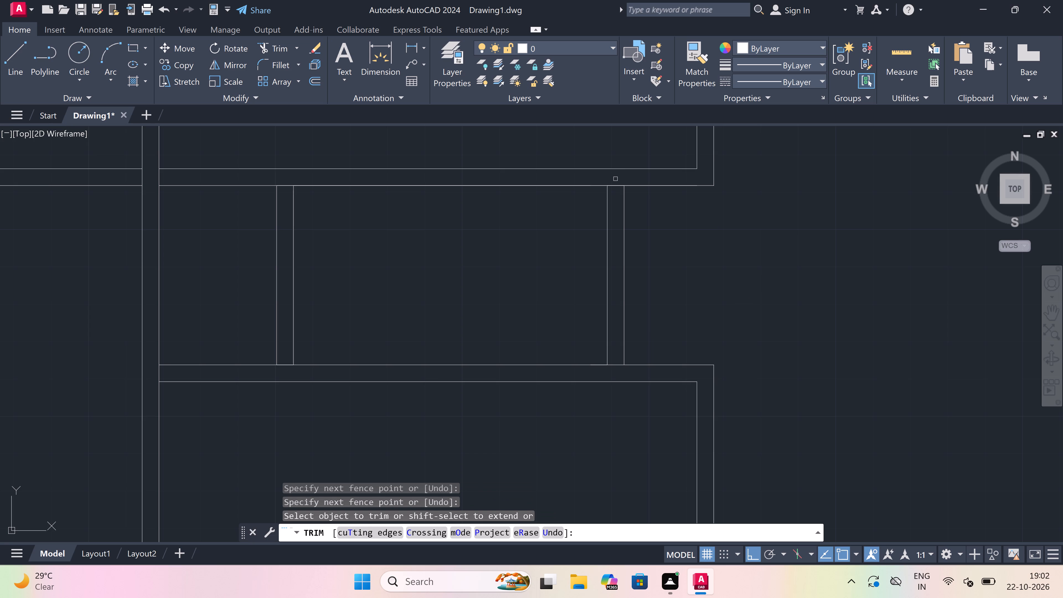
click(615, 179)
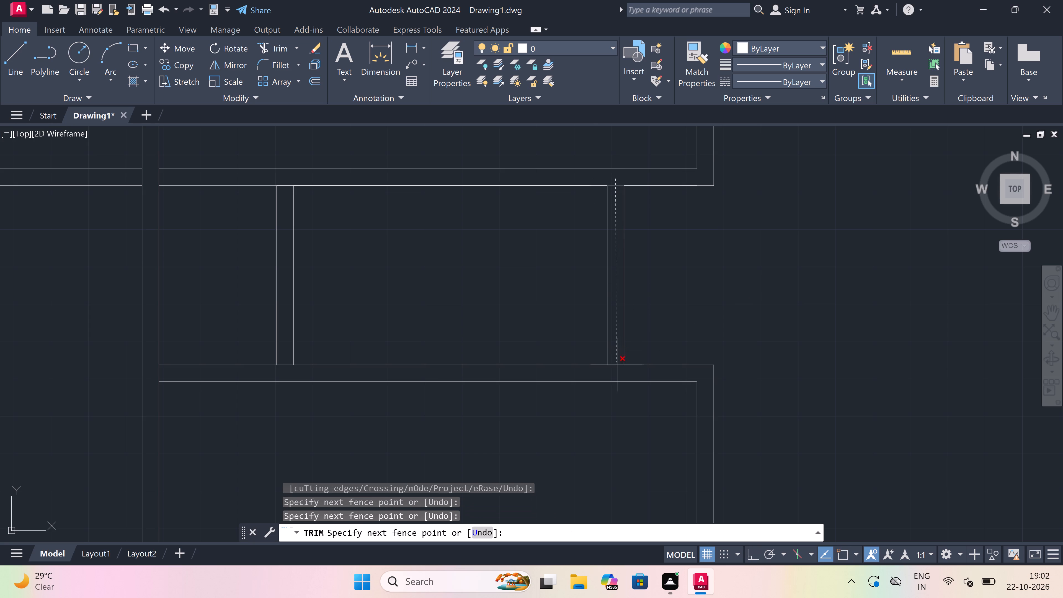
click(617, 371)
Trim the inner wall's lines where they cross the upper cross wall at the narrow space's left end.
scroll(290, 208, down, 2)
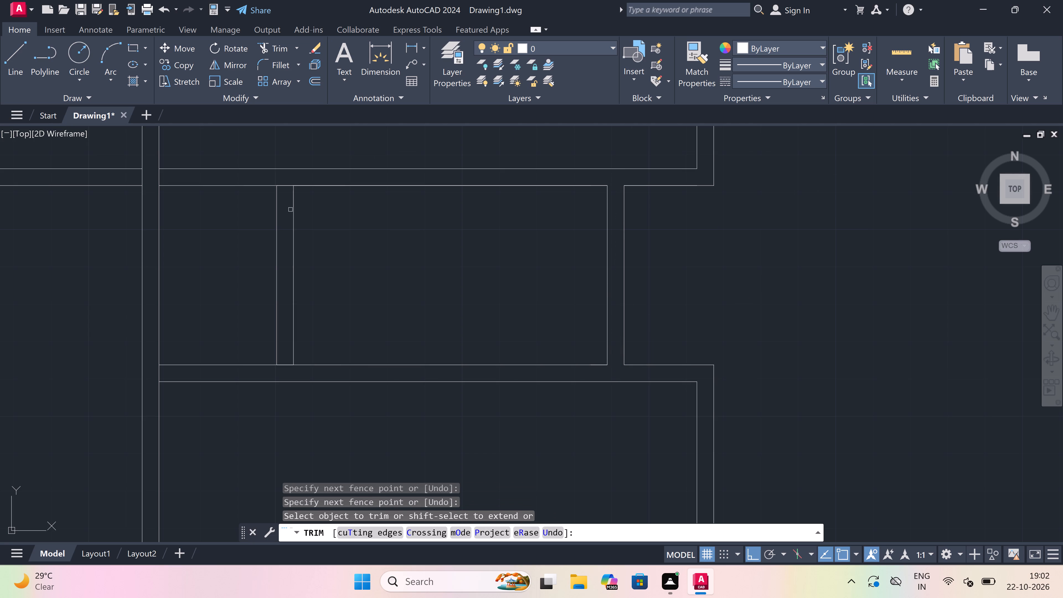
scroll(290, 208, down, 2)
scroll(273, 202, up, 2)
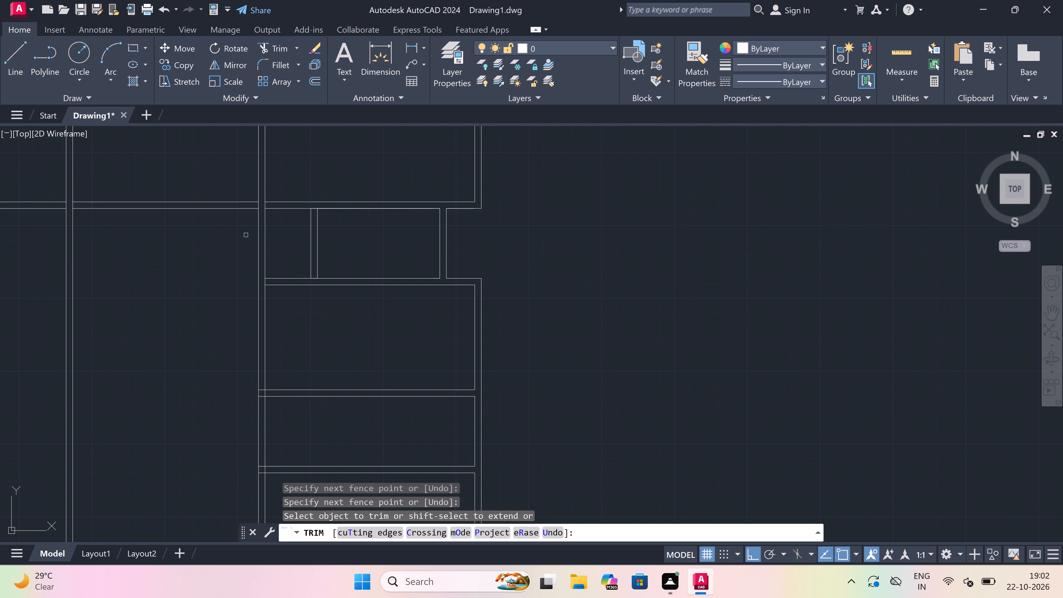
scroll(243, 217, up, 3)
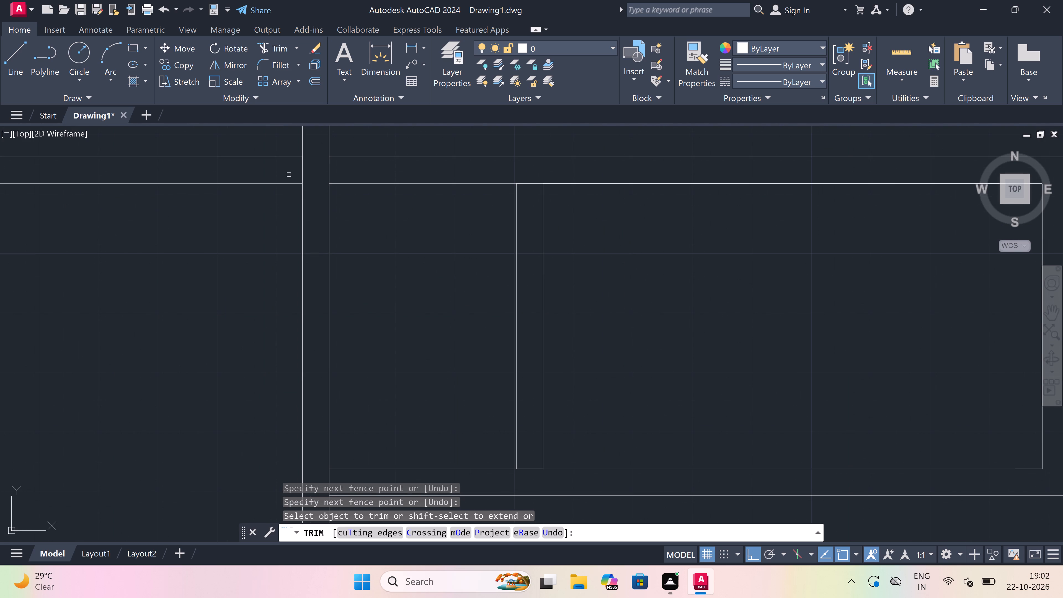
drag(289, 175, 291, 174)
click(355, 167)
Trim the cross wall lines at the top and bottom ends of the left partition to open its junctions.
click(525, 171)
scroll(538, 316, down, 3)
scroll(545, 352, up, 3)
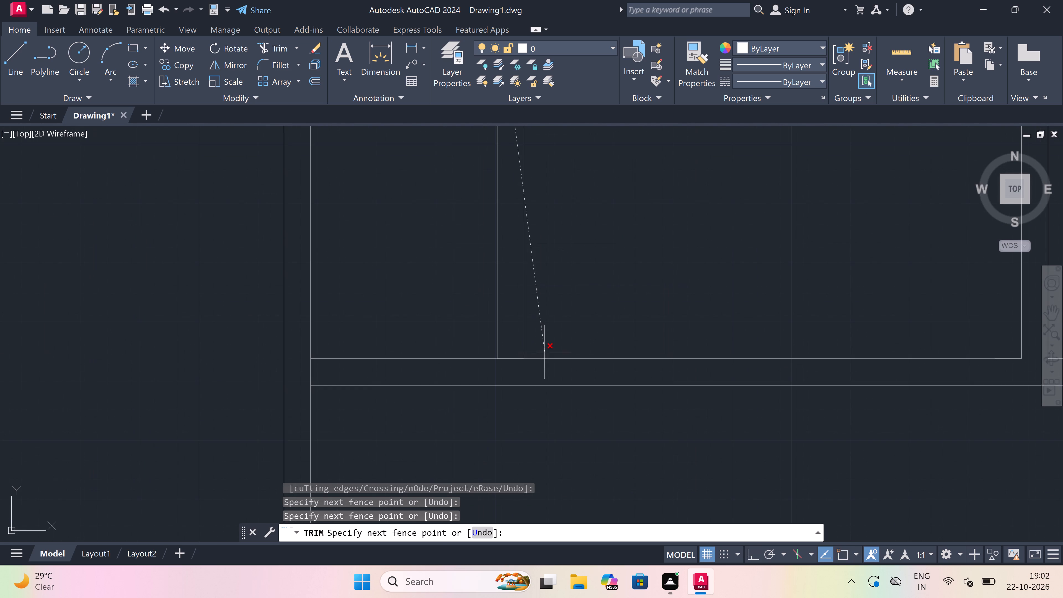
click(505, 374)
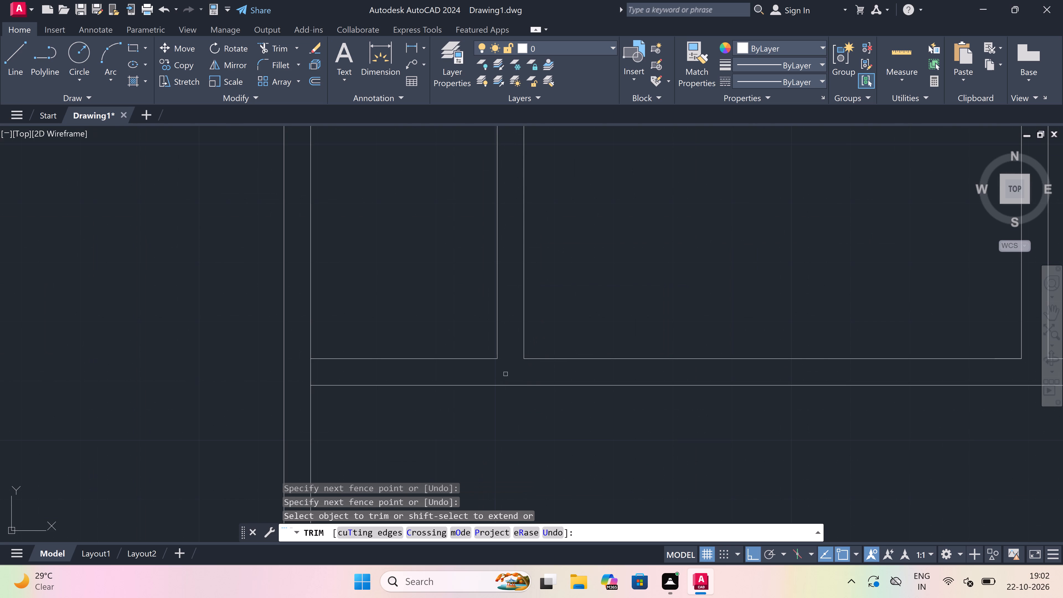
key(Escape)
Extend the facing lines of the two cross walls bounding the narrow space across the inner wall at its left end.
scroll(505, 374, down, 1)
key(e)
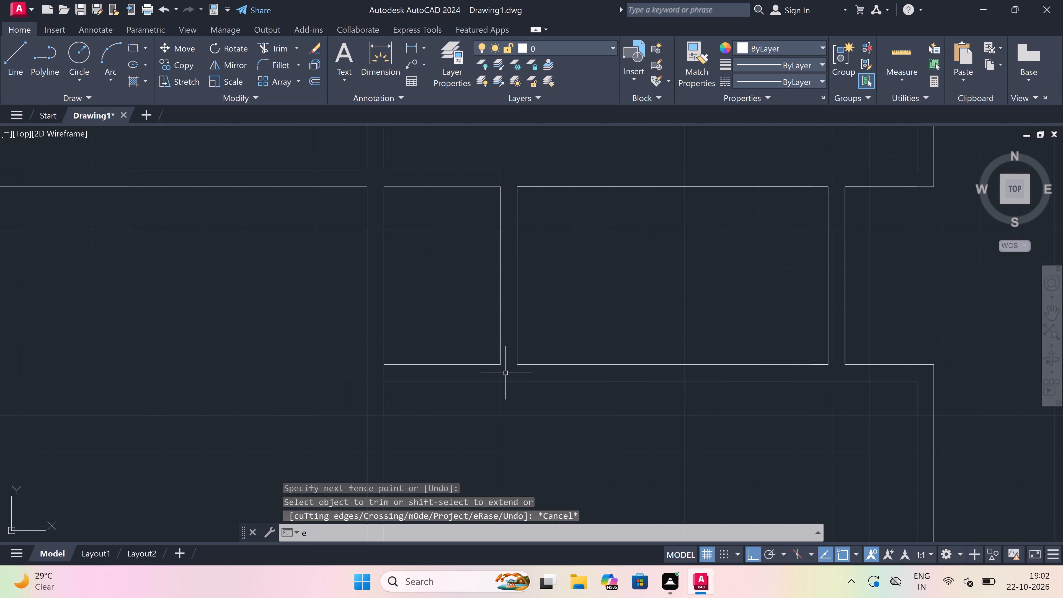
key(x)
key(space)
scroll(434, 352, down, 1)
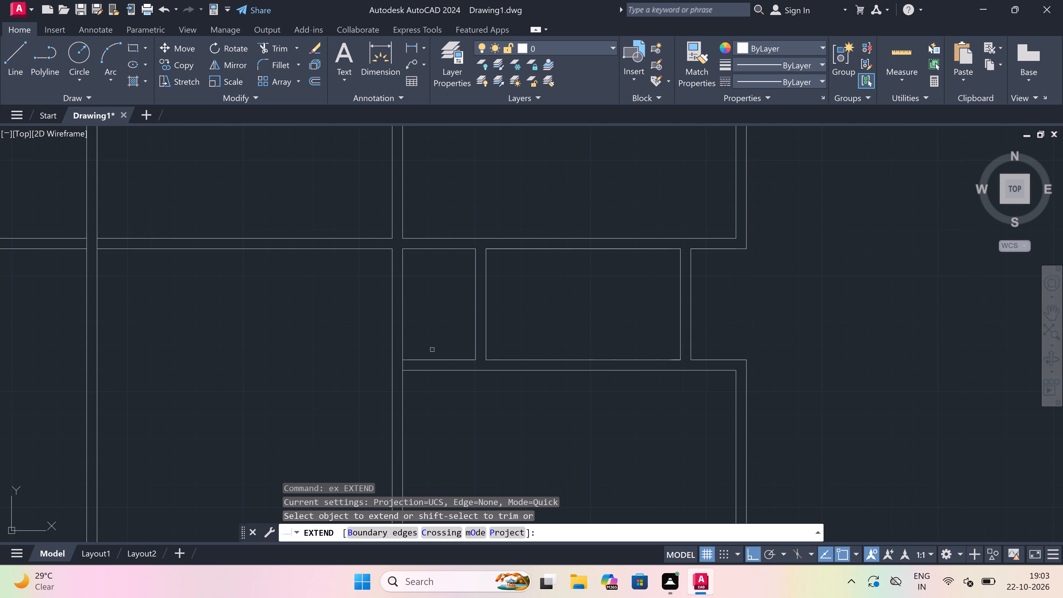
scroll(445, 334, down, 3)
scroll(454, 349, up, 3)
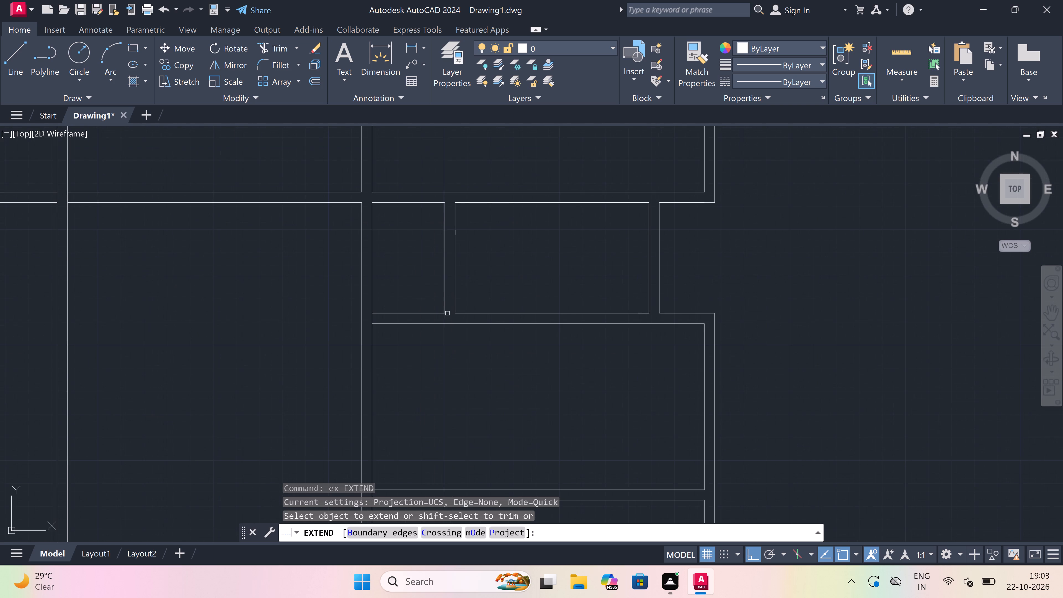
scroll(447, 313, up, 1)
scroll(447, 311, down, 2)
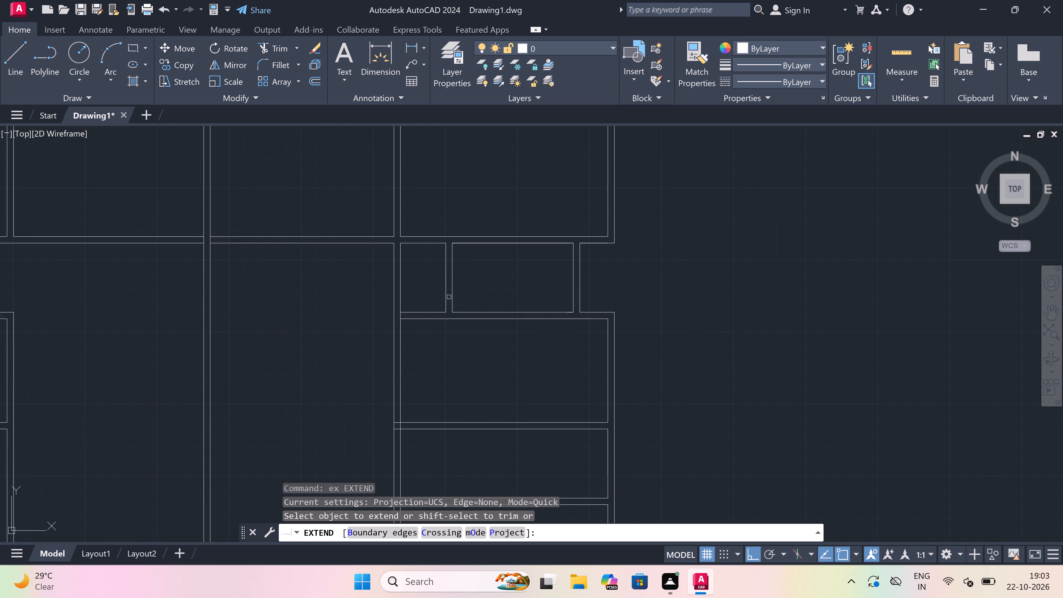
scroll(449, 295, down, 2)
scroll(449, 295, up, 1)
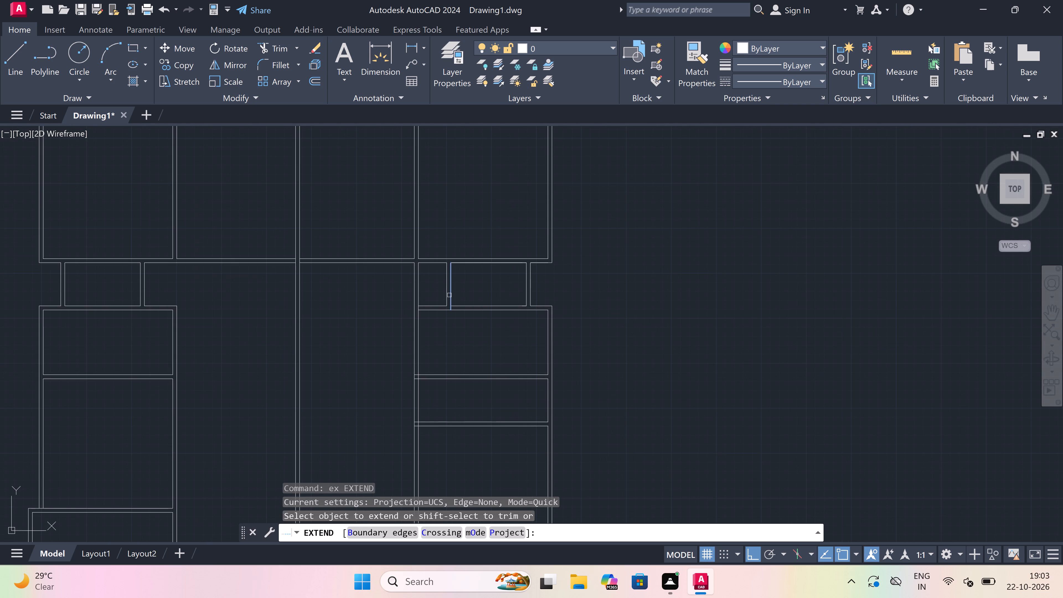
click(429, 307)
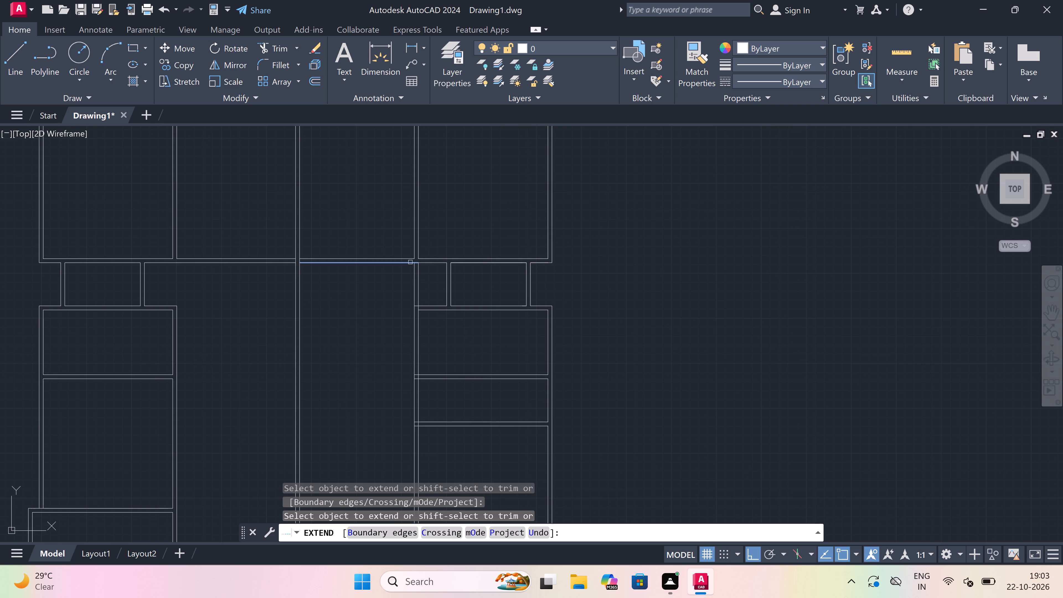
click(410, 261)
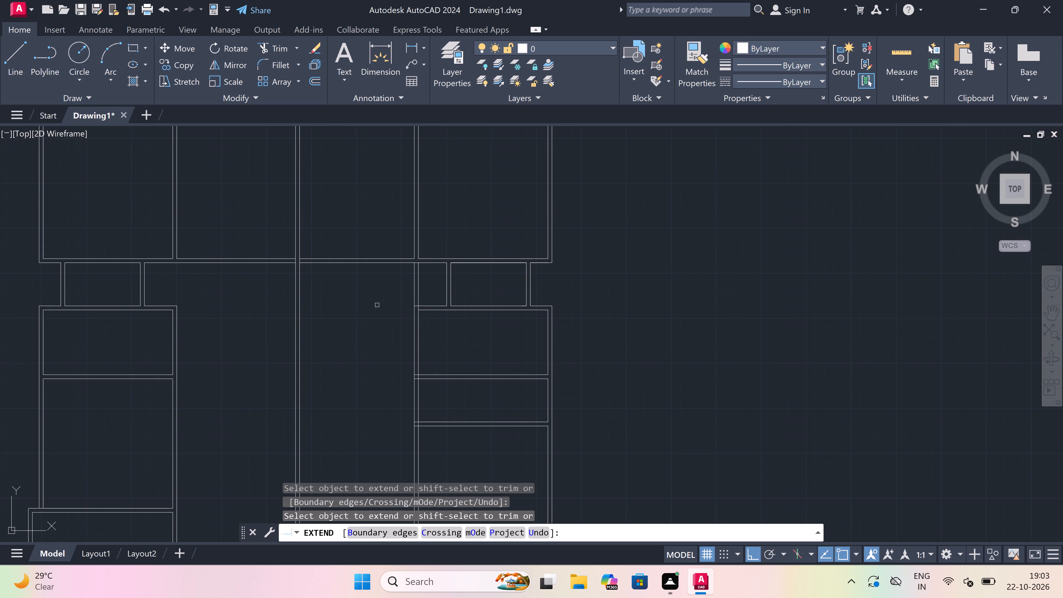
key(Escape)
Trim away both inner wall lines between the two cross walls and the leftover stub at the lower cross wall's left corner.
key(t)
key(r)
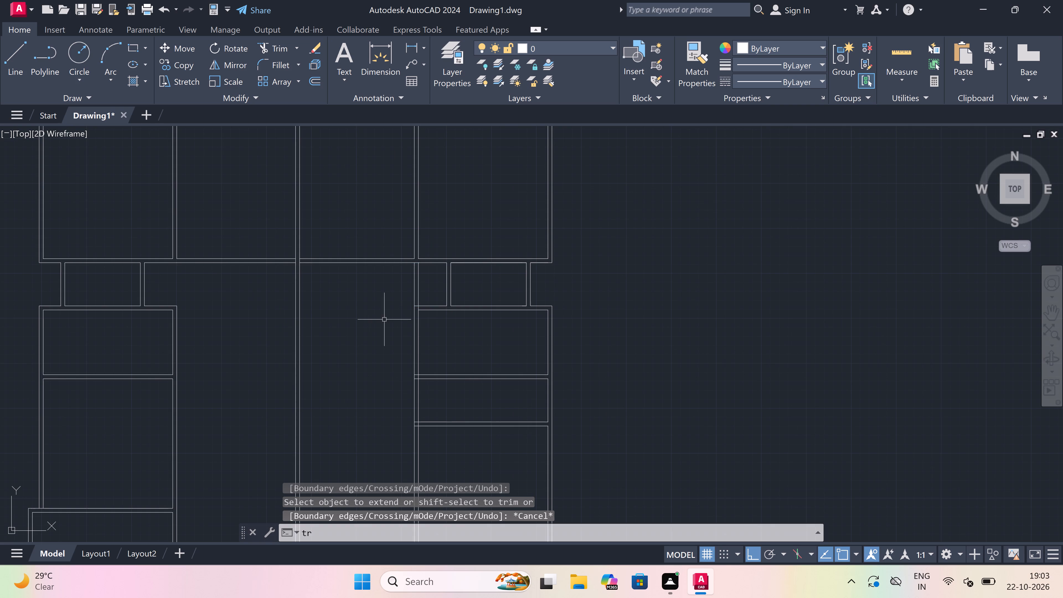
key(space)
drag(430, 287, 423, 286)
click(416, 286)
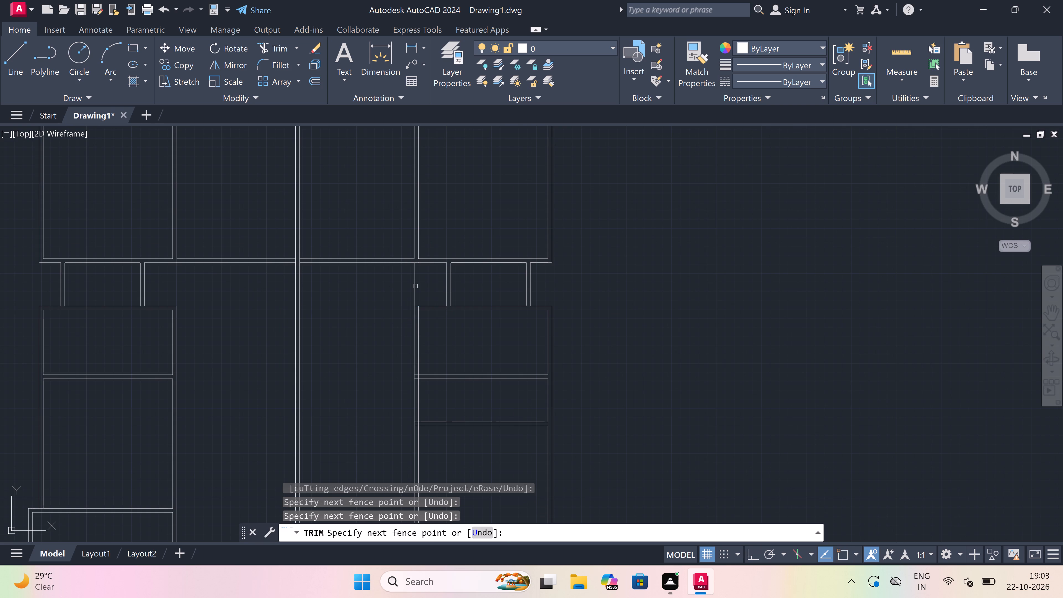
click(416, 286)
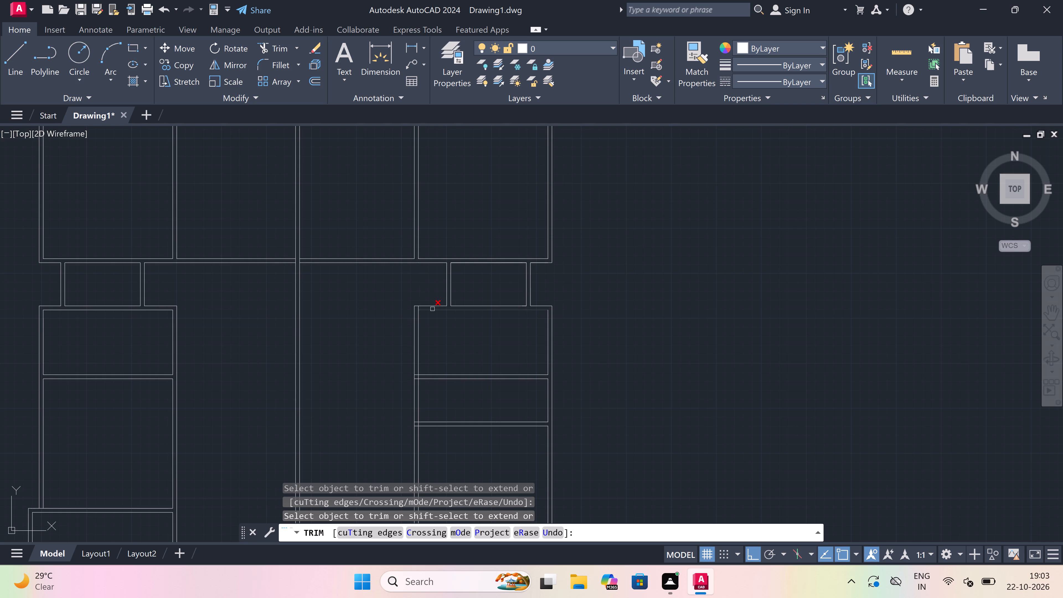
scroll(432, 309, up, 3)
scroll(360, 301, up, 1)
click(362, 301)
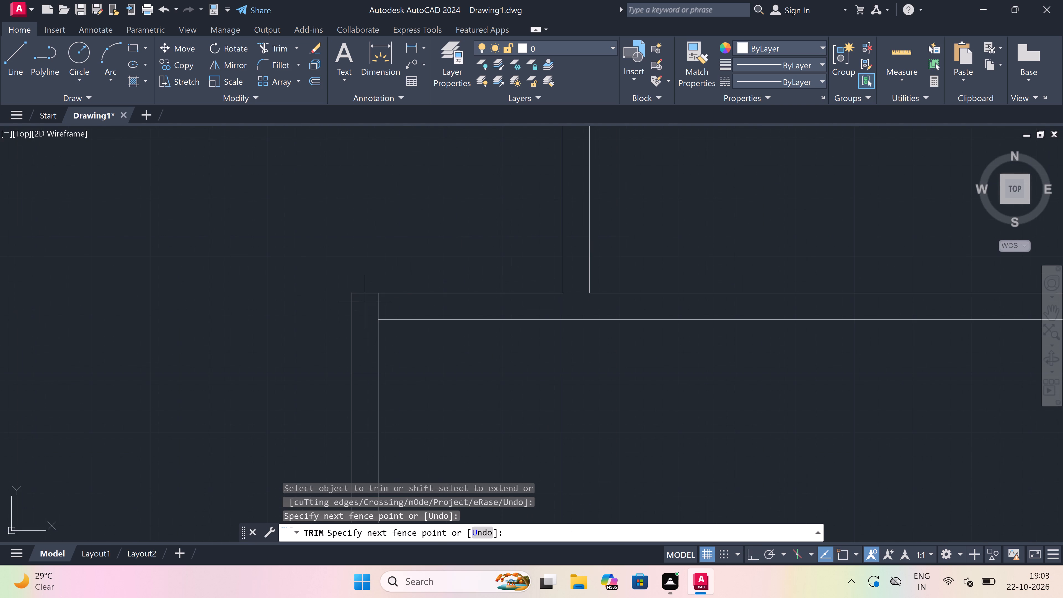
click(407, 314)
scroll(407, 314, down, 4)
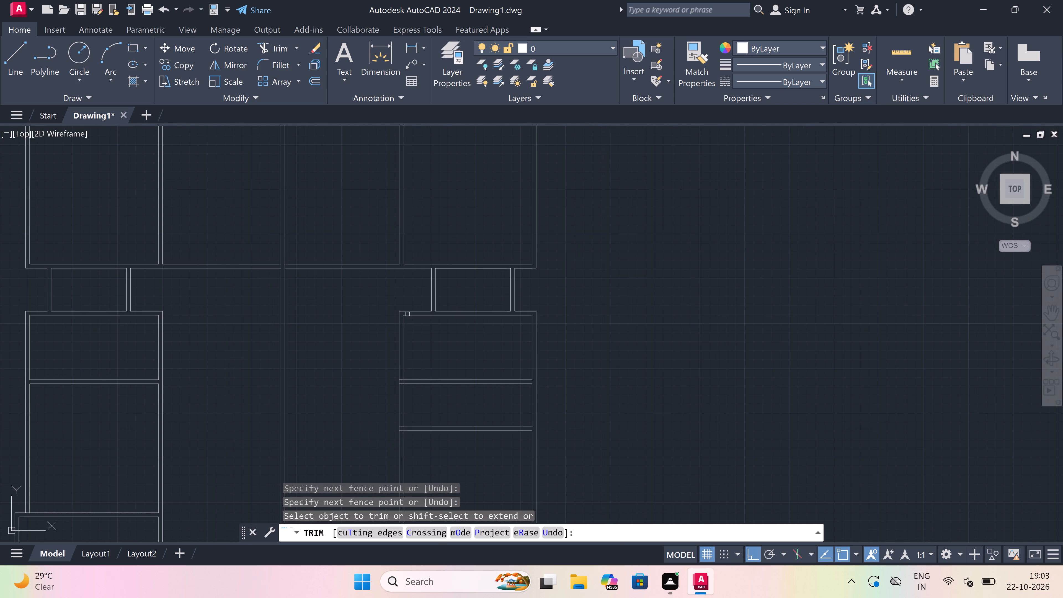
key(Escape)
Trim the overlapping lines where the first cross partition below the narrow space meets the right column's inner wall.
scroll(388, 325, down, 4)
scroll(393, 330, up, 3)
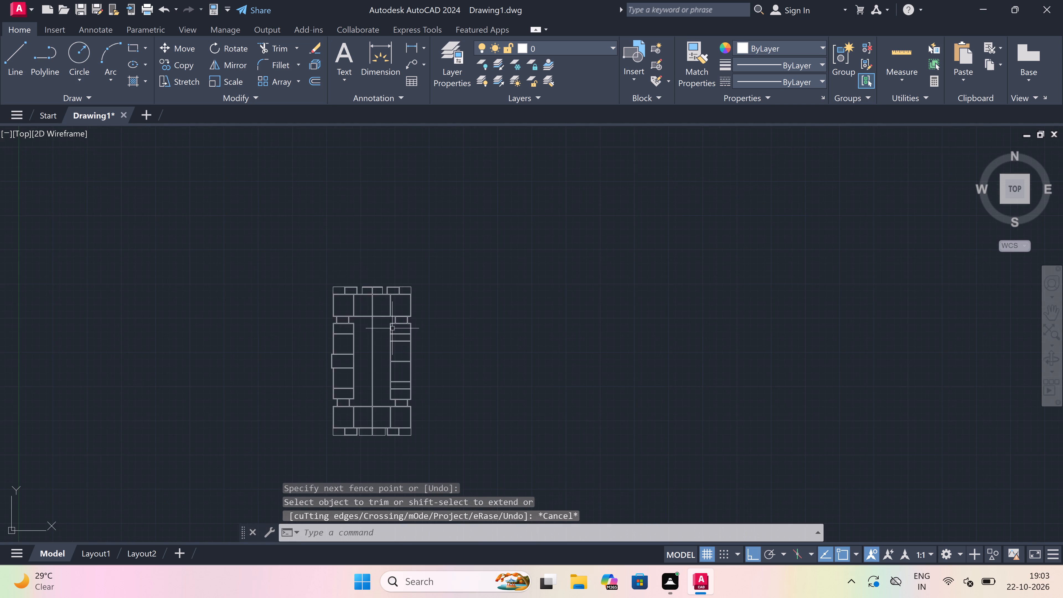
key(space)
scroll(373, 351, up, 3)
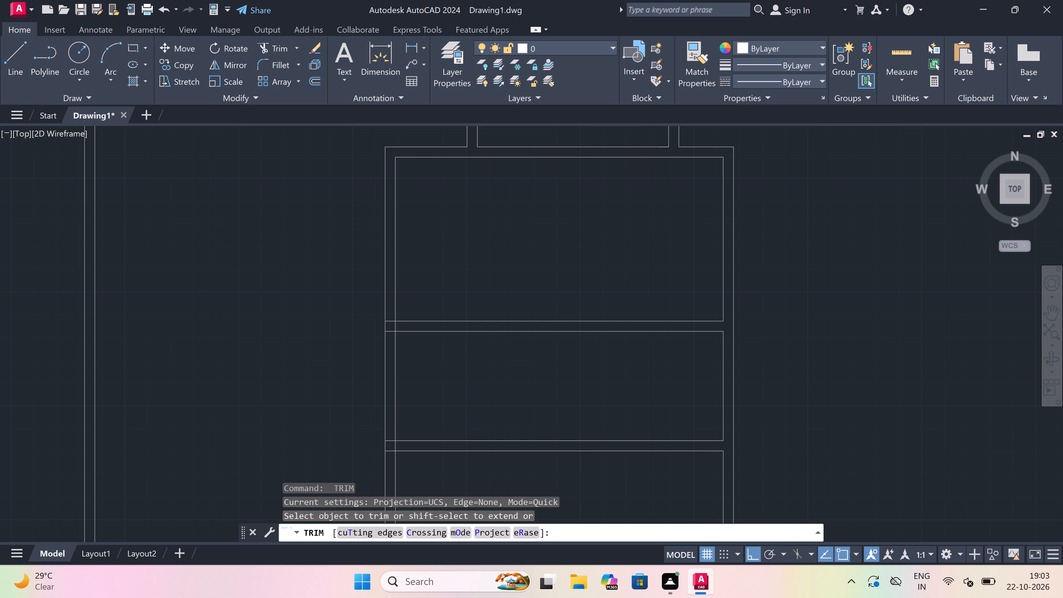
scroll(394, 319, up, 2)
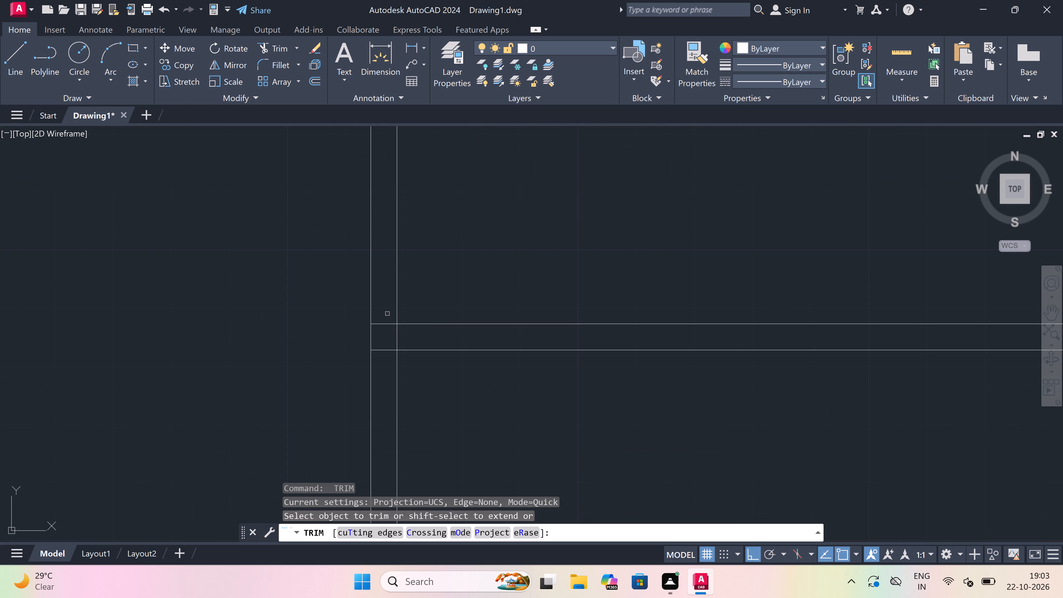
click(387, 314)
click(386, 361)
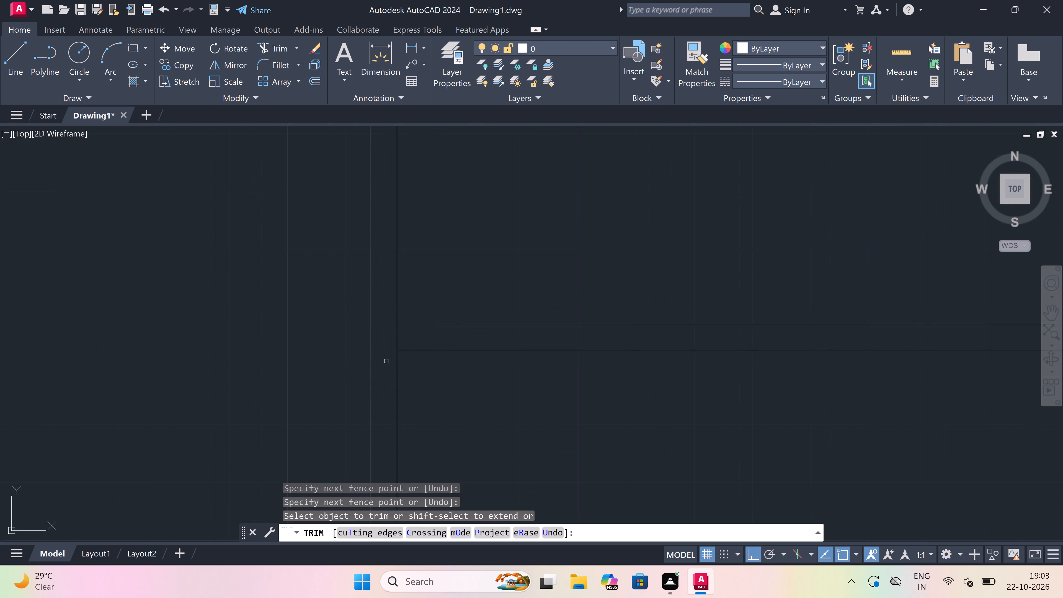
click(385, 338)
click(398, 337)
Trim the overlapping lines where the second cross partition below the narrow space meets the right column's inner wall.
scroll(399, 329, down, 4)
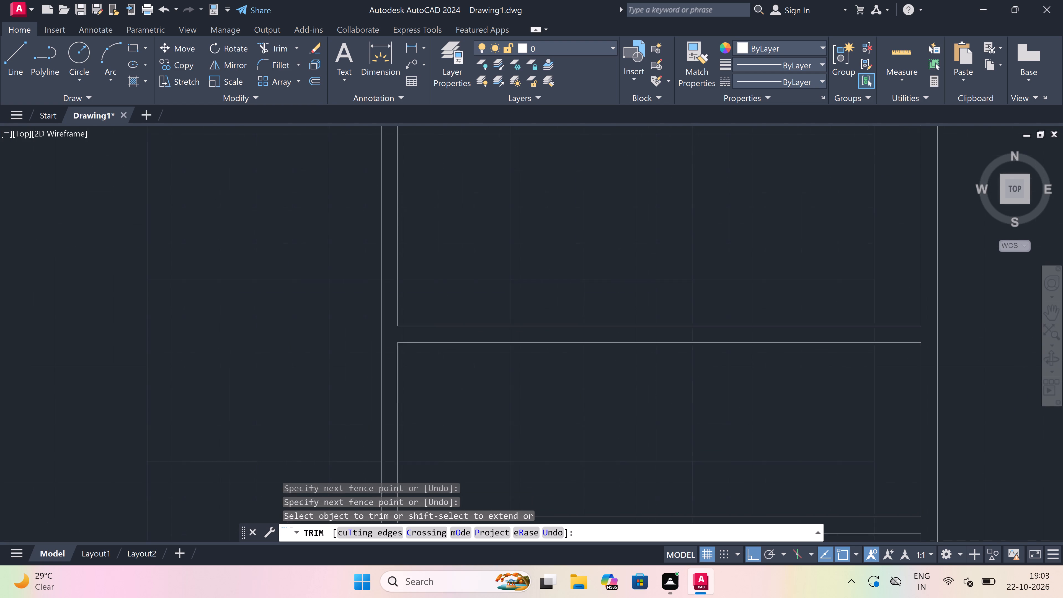
scroll(399, 329, down, 1)
scroll(396, 359, up, 5)
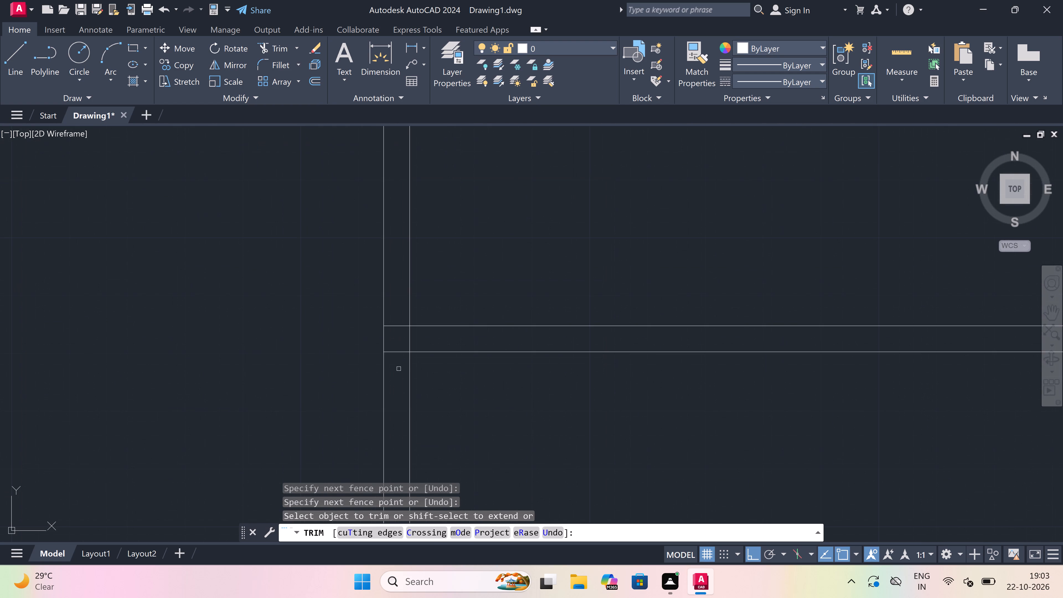
click(399, 369)
click(402, 312)
click(407, 339)
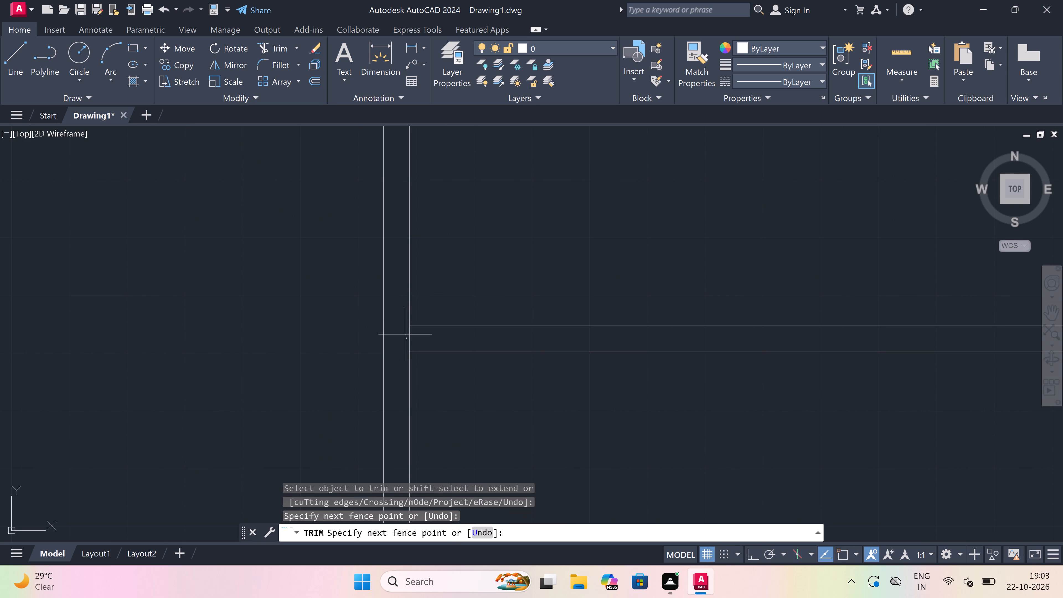
click(418, 340)
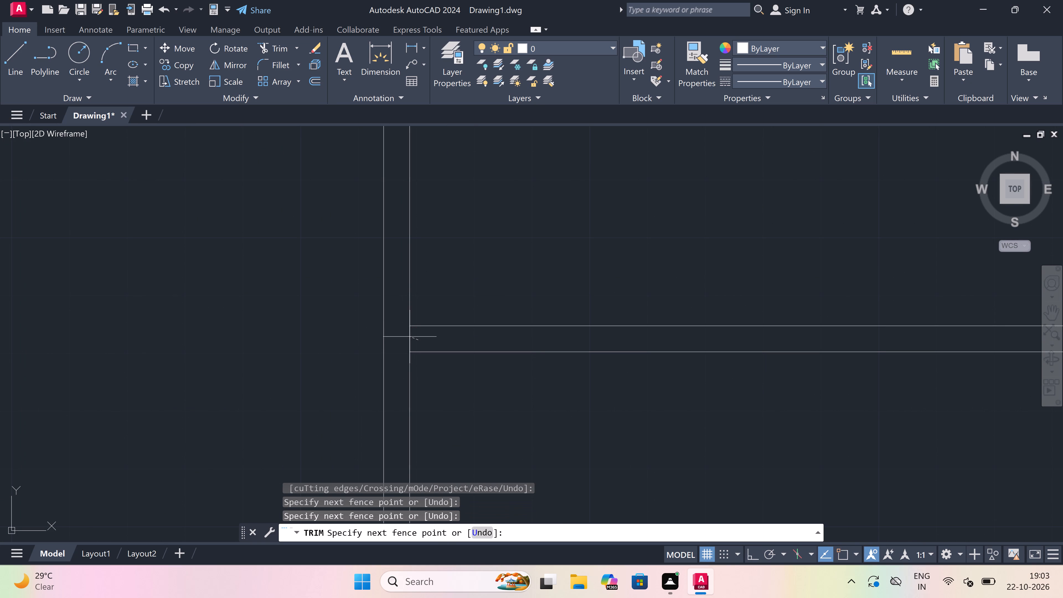
click(408, 336)
scroll(404, 325, down, 6)
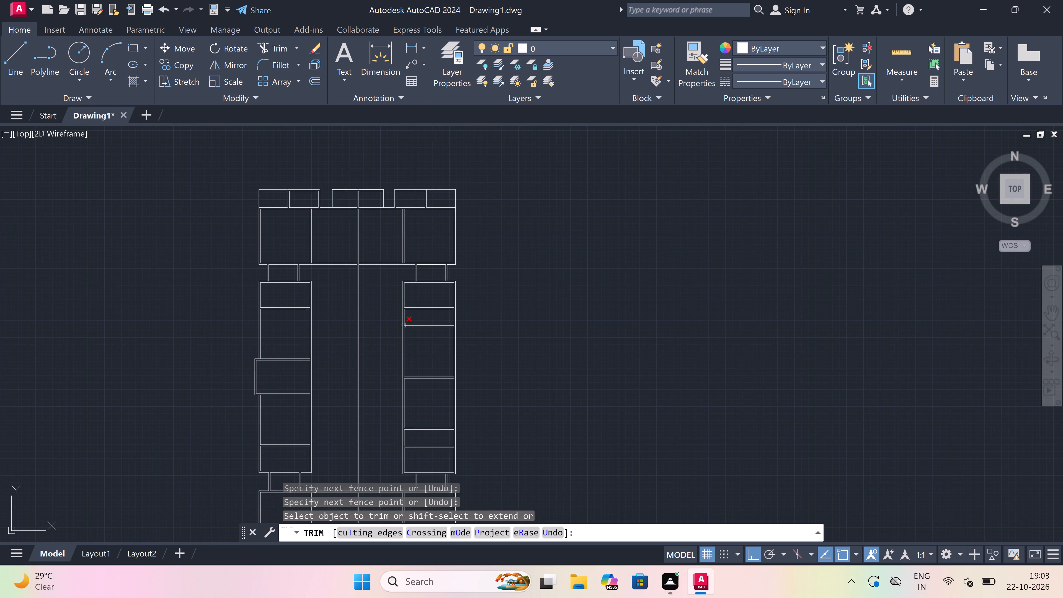
scroll(403, 361, up, 2)
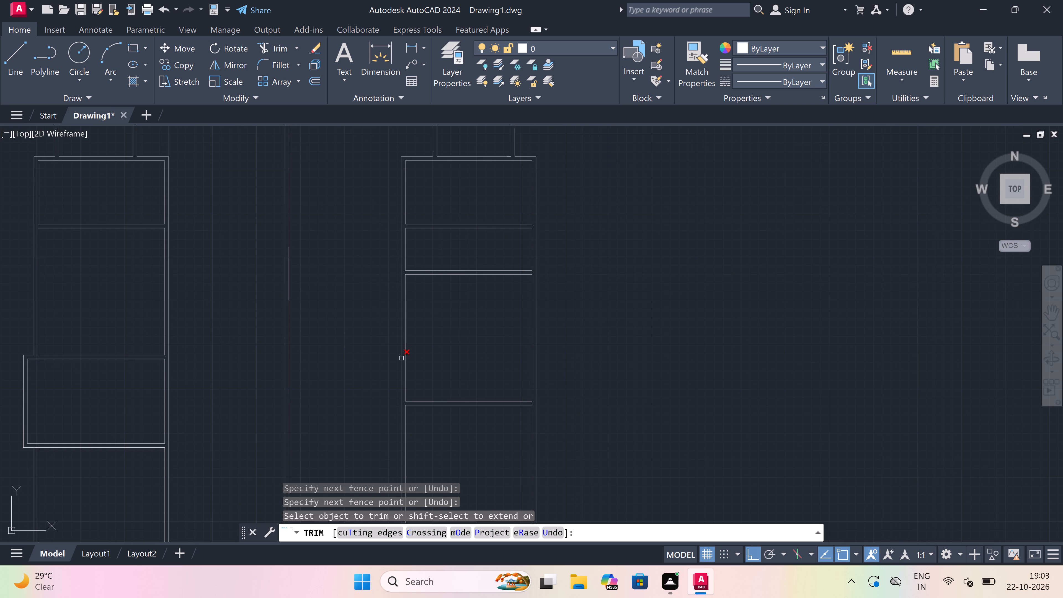
scroll(401, 358, down, 3)
scroll(406, 370, up, 2)
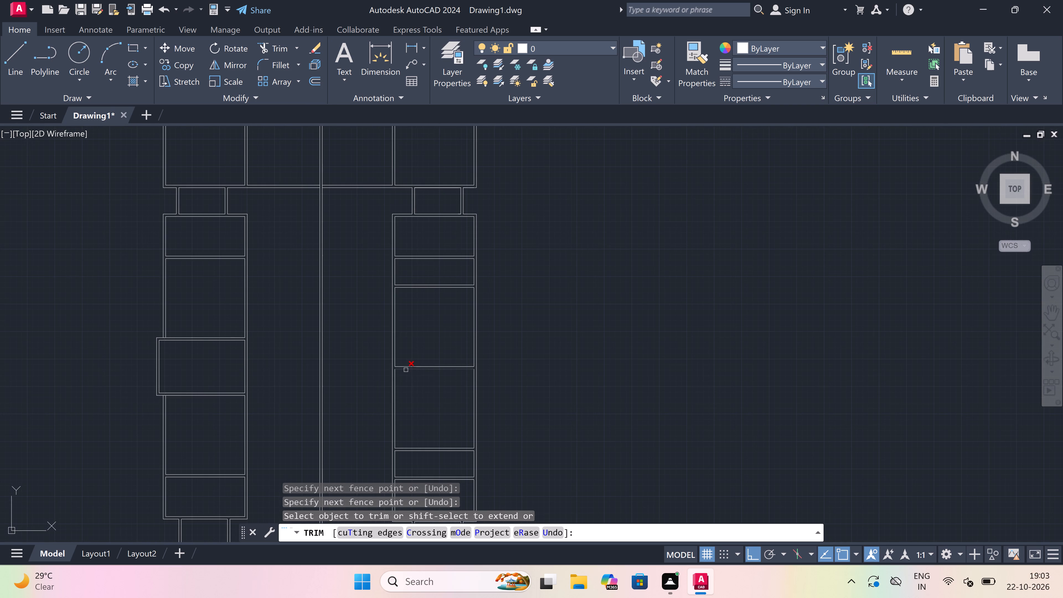
key(Escape)
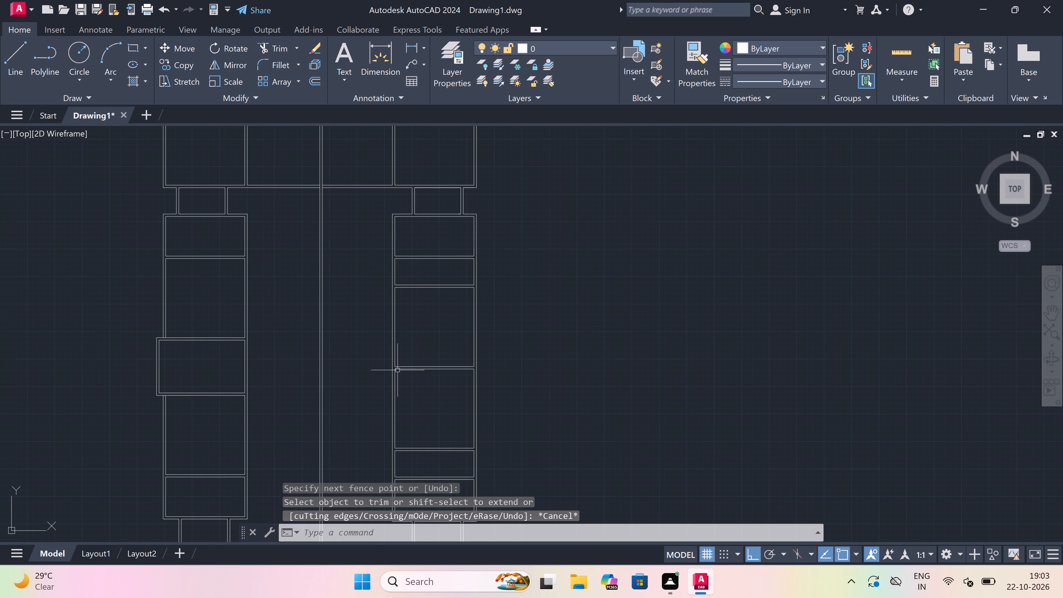
Start a line at the upper right inner corner of the room between the first and second cross partitions.
text(l)
key(space)
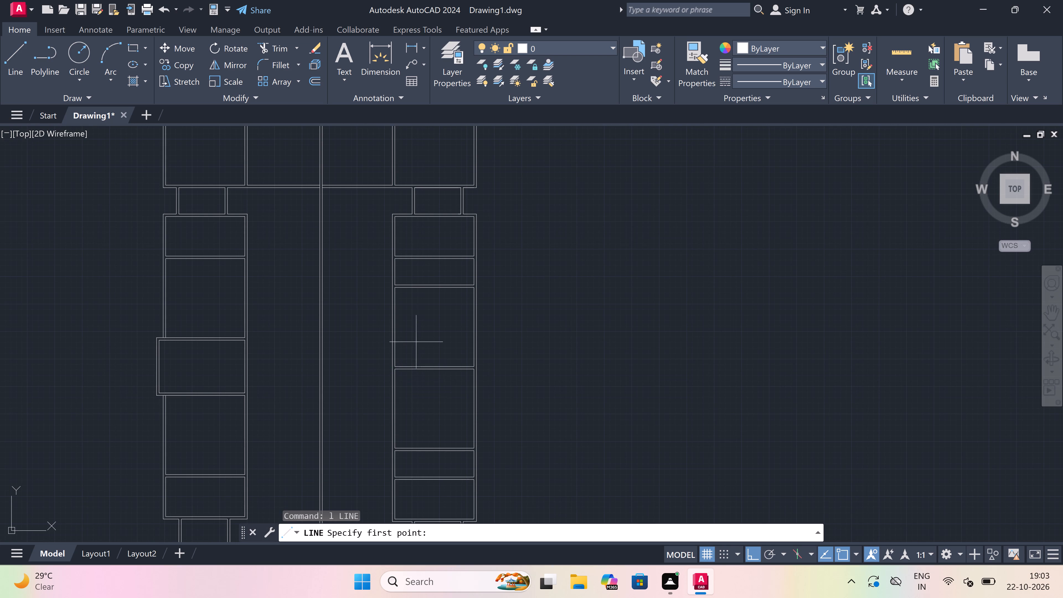
scroll(440, 233, up, 2)
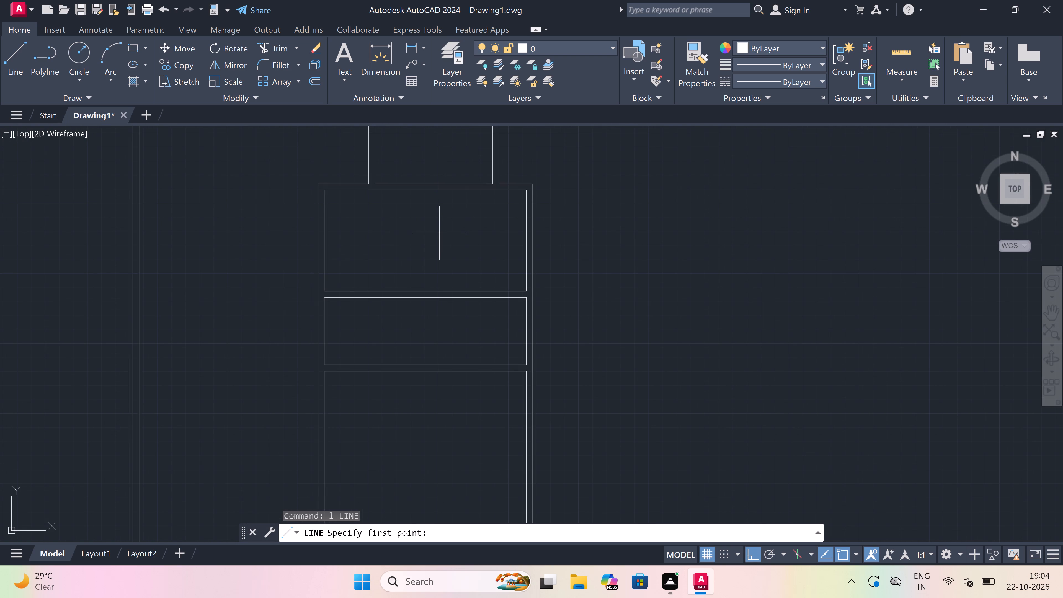
scroll(506, 293, up, 1)
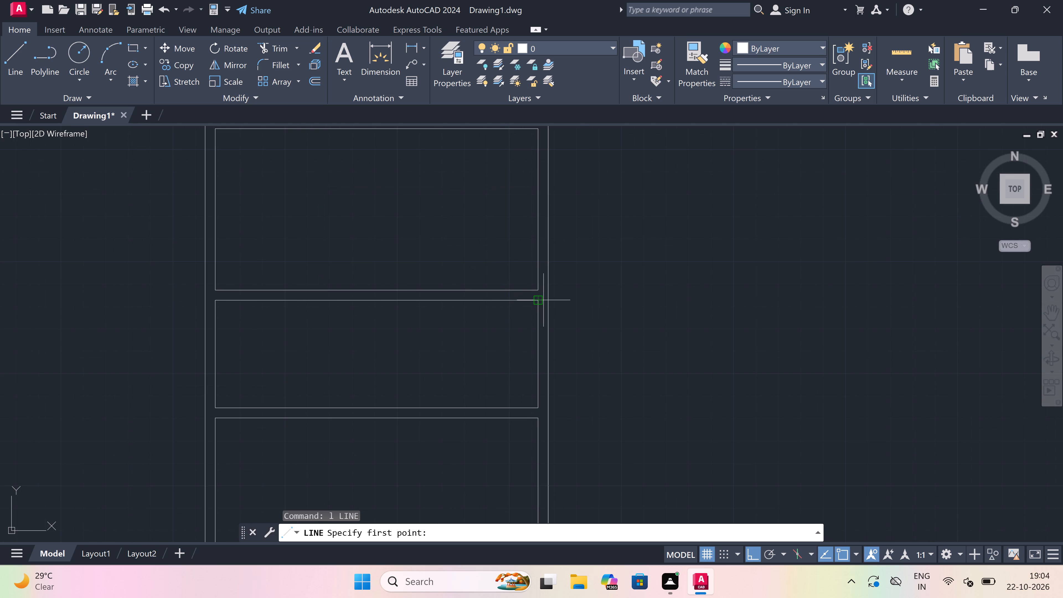
click(536, 298)
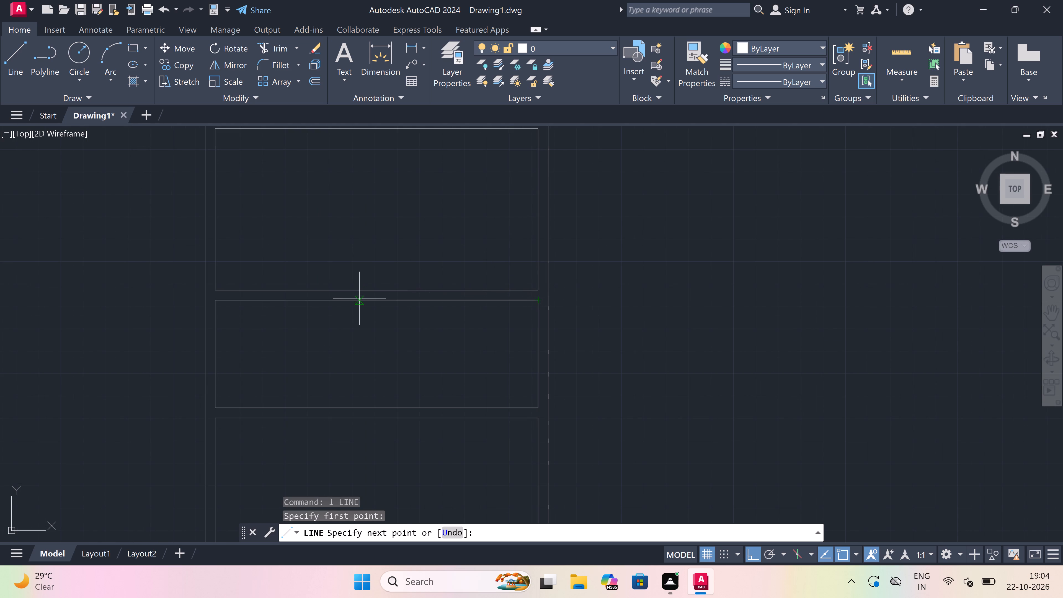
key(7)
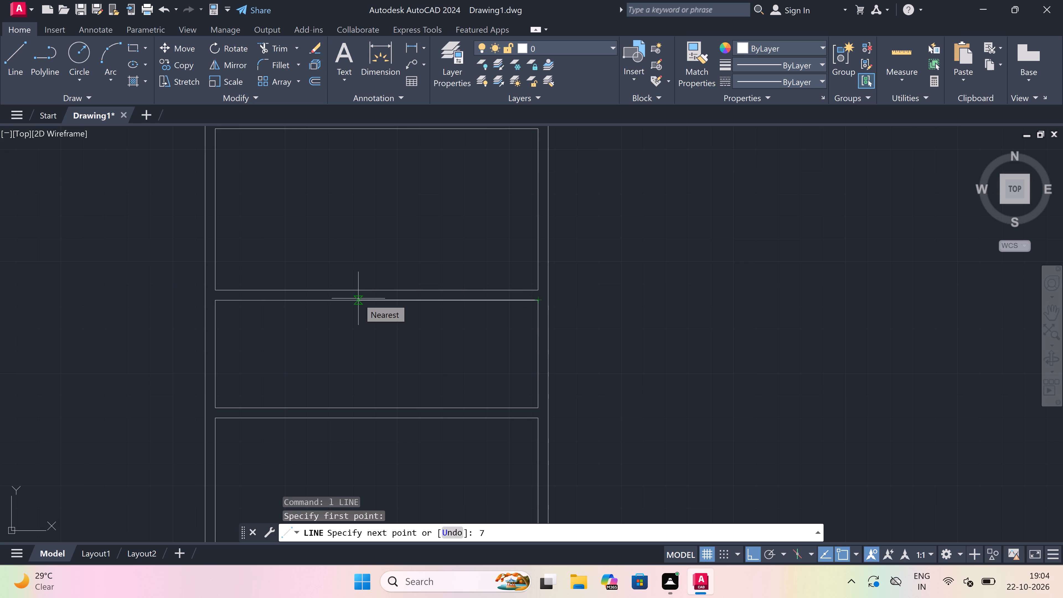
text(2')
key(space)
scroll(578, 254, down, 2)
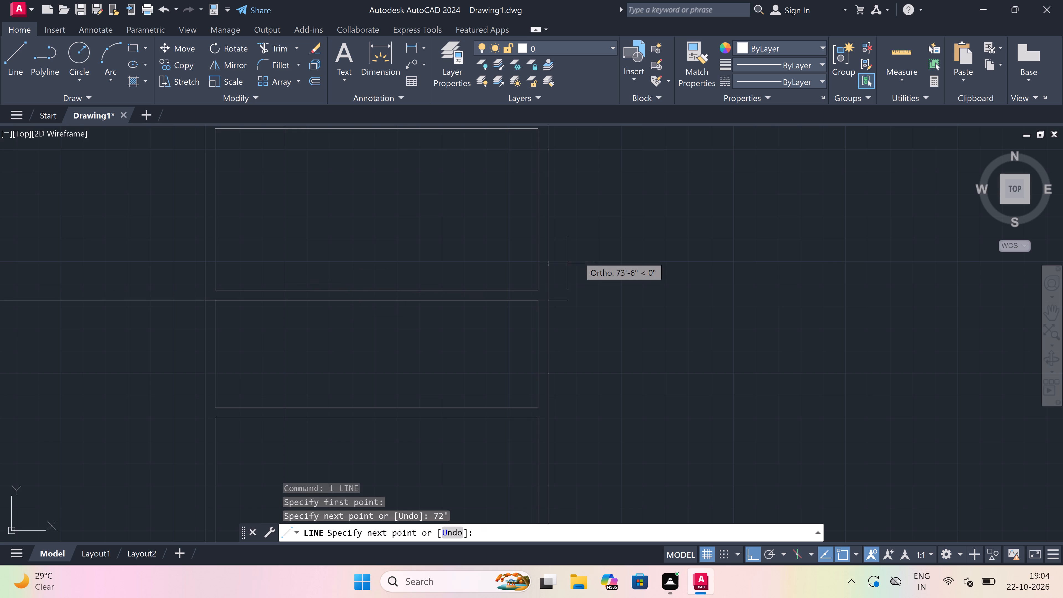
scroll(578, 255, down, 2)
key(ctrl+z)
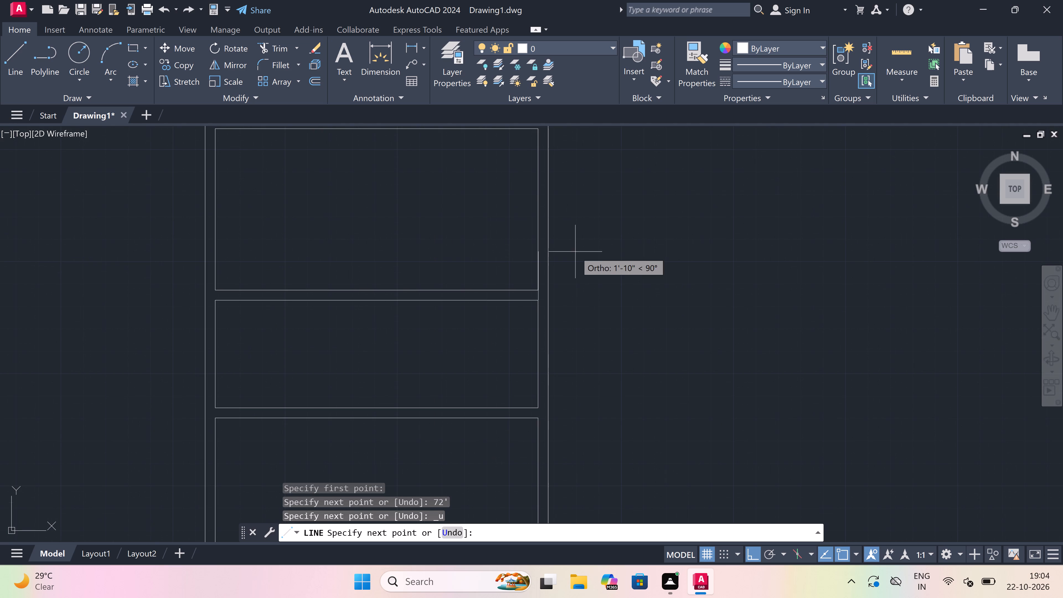
Draw the line 2' leftward along the room's upper wall and straight down to its lower wall line.
text(2')
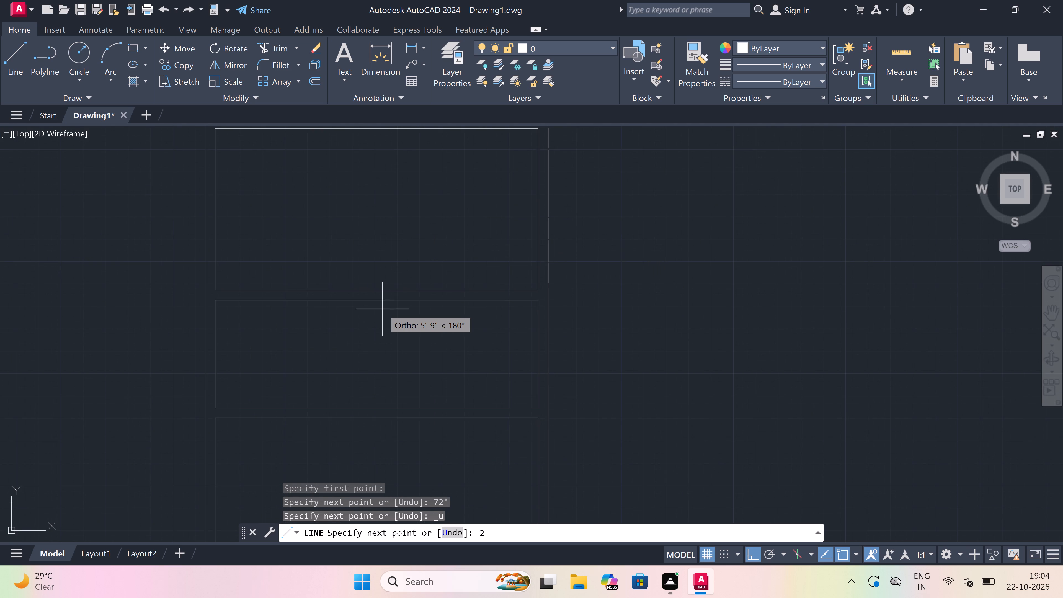
key(space)
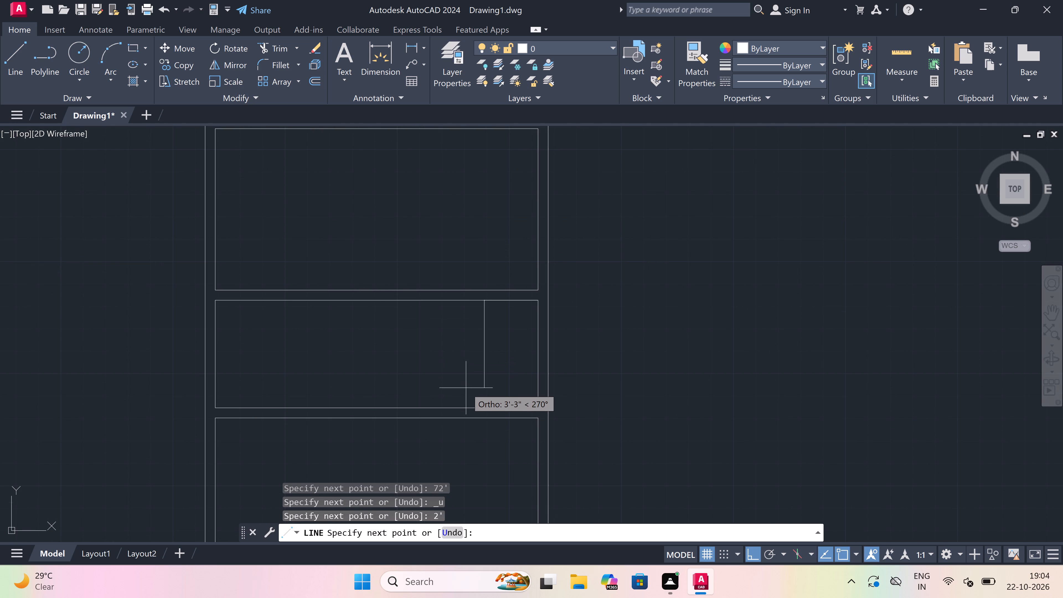
click(484, 405)
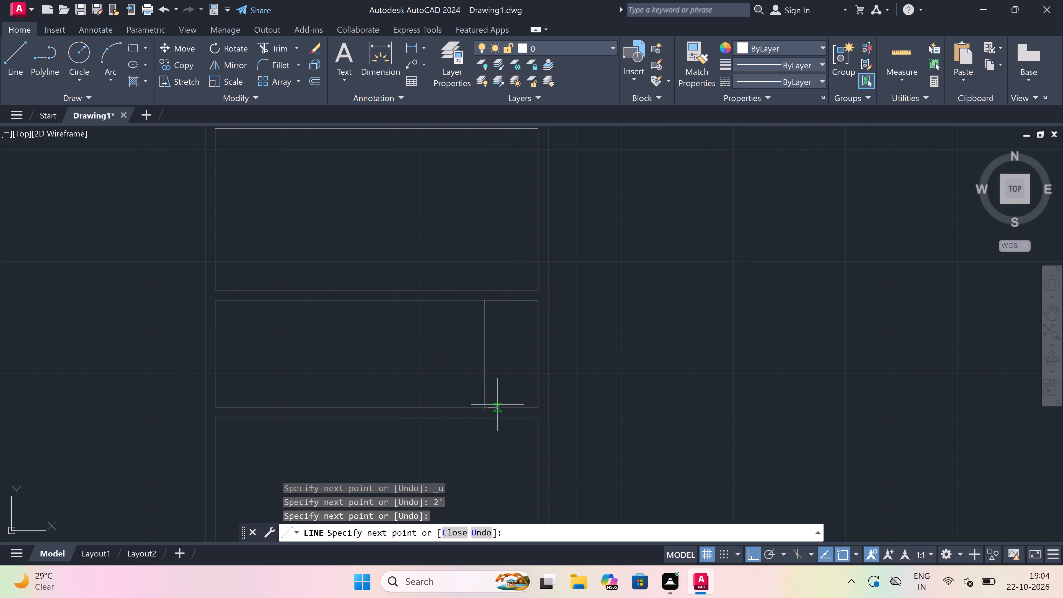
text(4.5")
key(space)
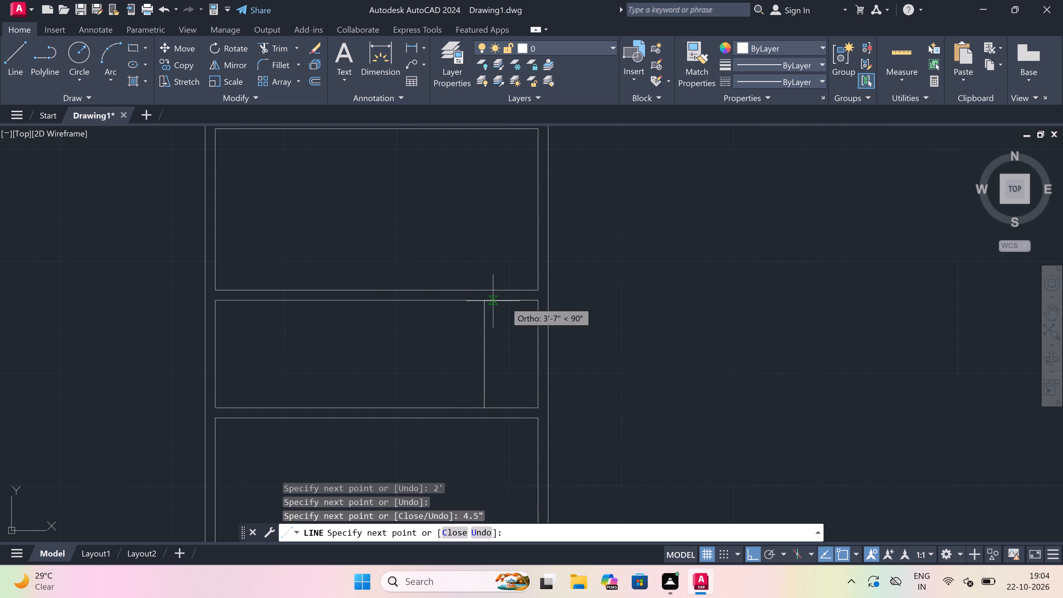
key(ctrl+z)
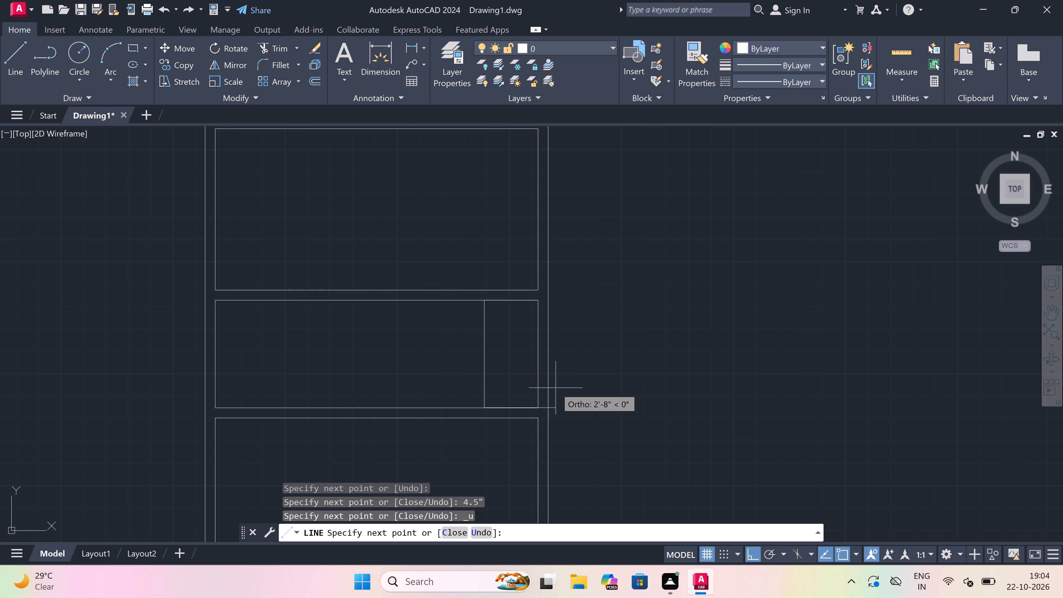
Continue the line 4.5" rightward along the lower wall line and straight up to the room's upper wall line.
text(4.5")
key(space)
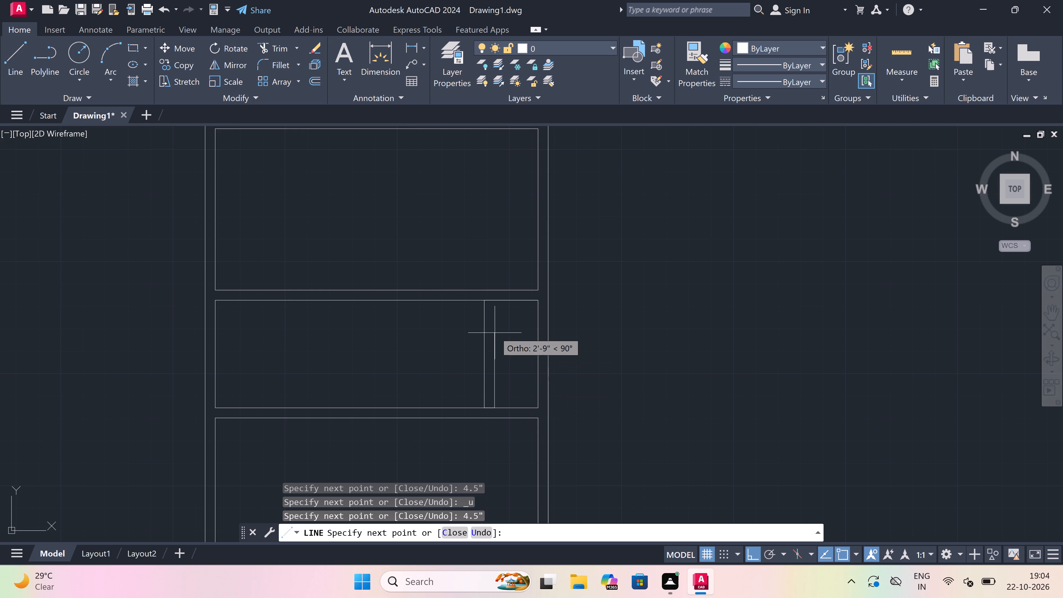
click(493, 296)
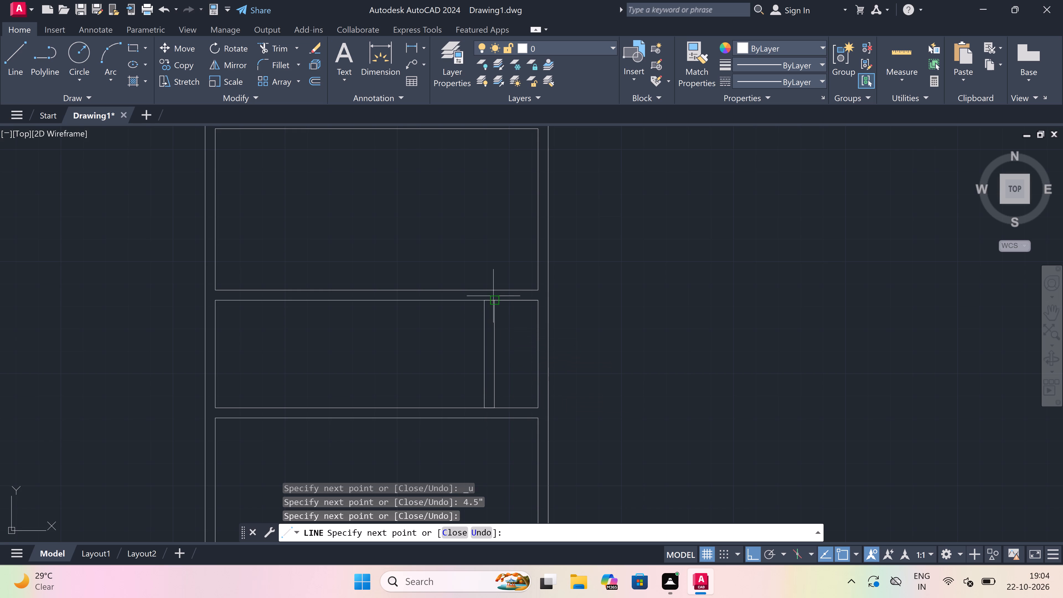
key(Escape)
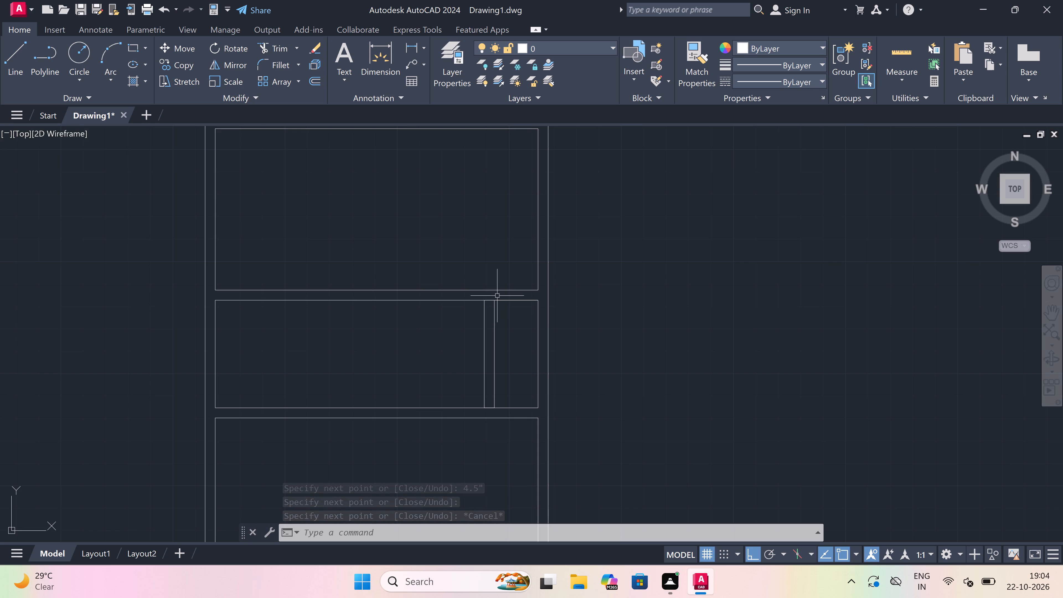
Extend the room's upper and lower wall lines rightward to the right column's outer wall line.
text(ex)
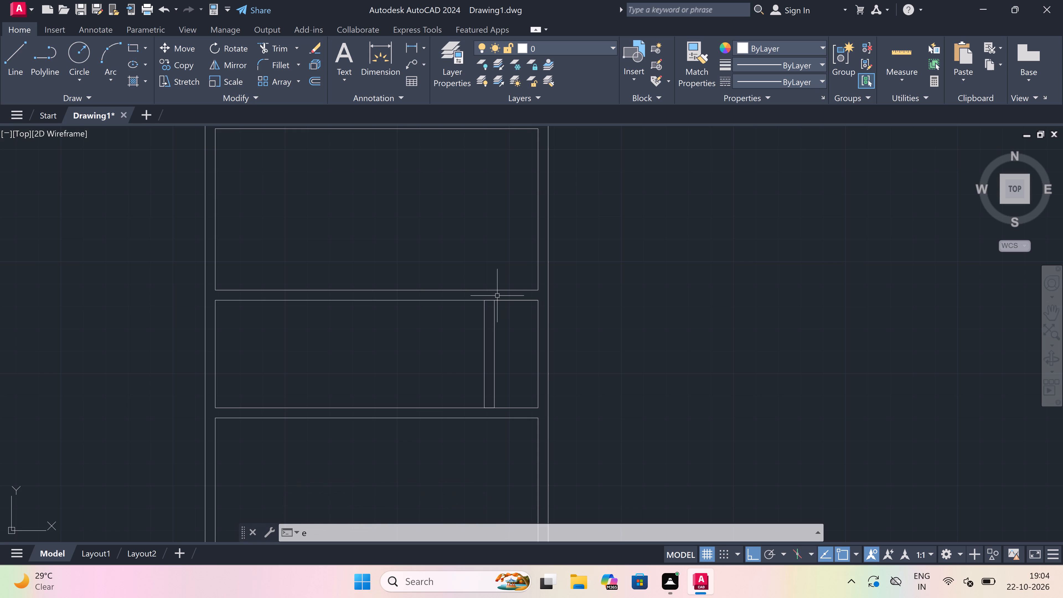
key(space)
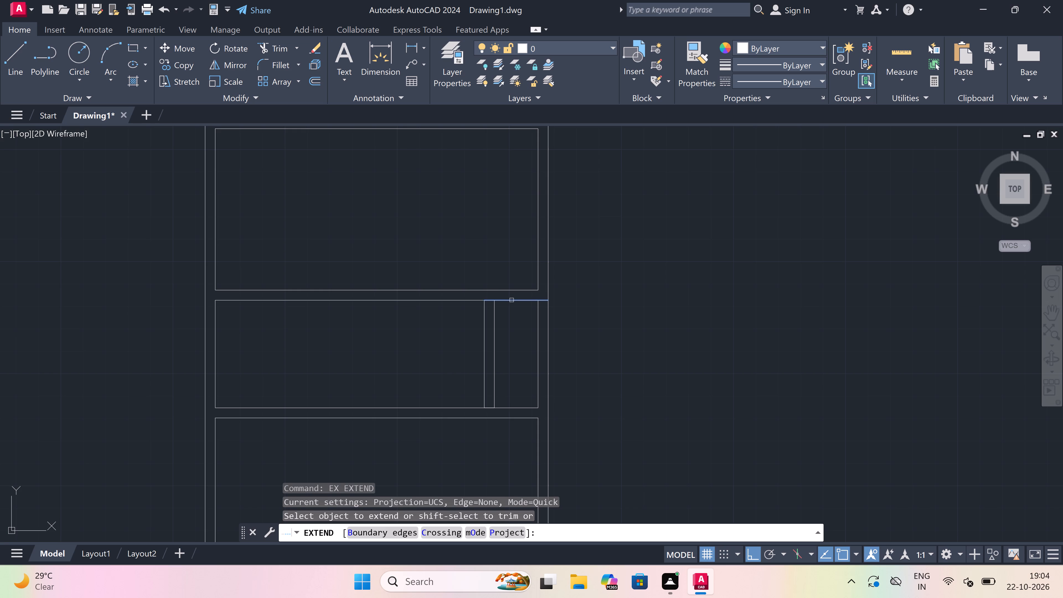
click(513, 300)
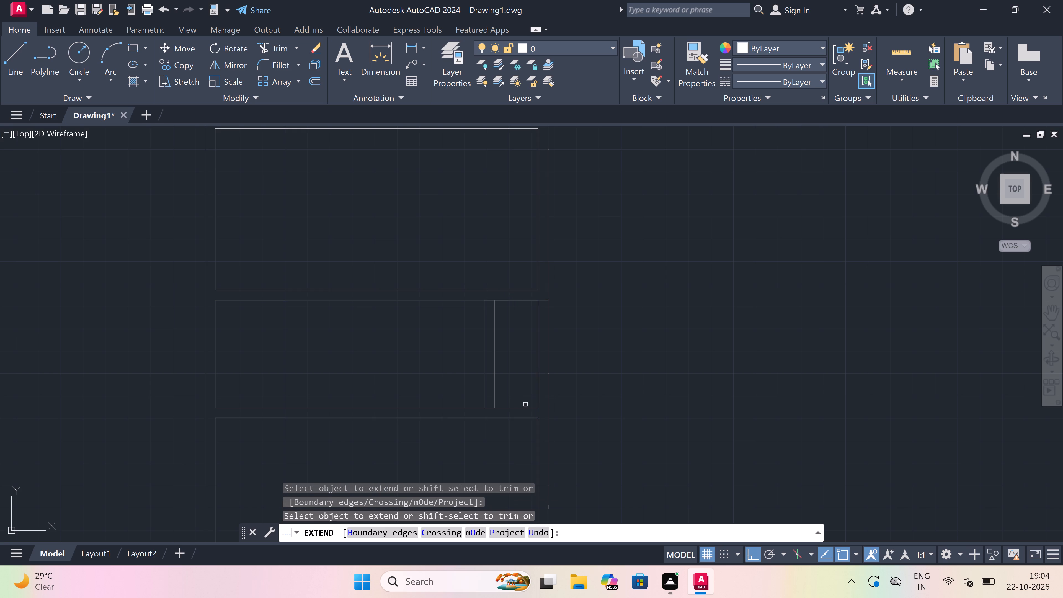
click(522, 406)
key(Escape)
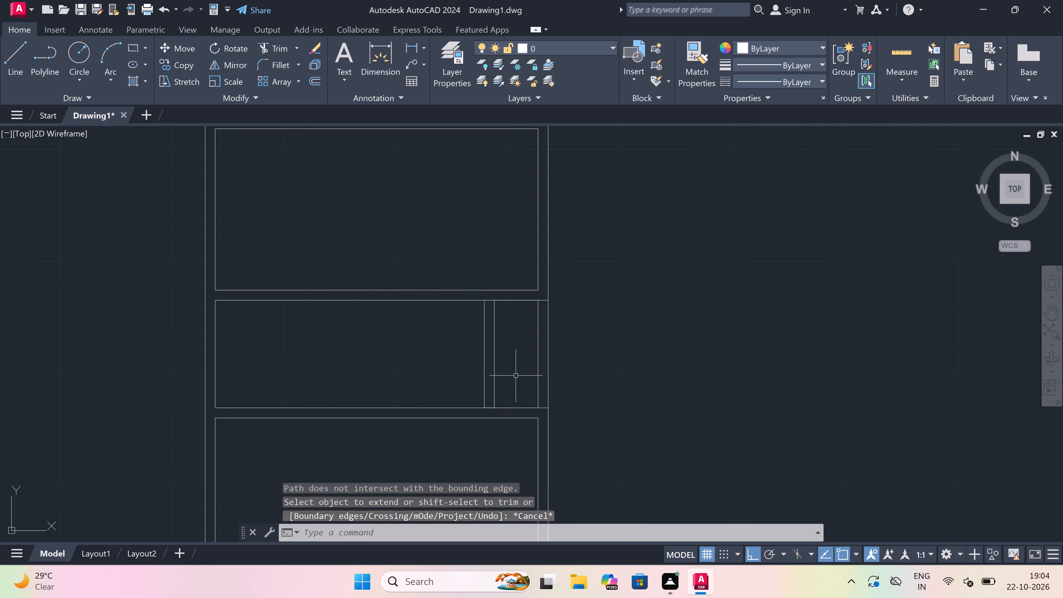
Trim the right outer wall lines beyond the new partition and the wall lines crossing between the partition's two faces.
text(tr)
key(space)
click(516, 374)
click(643, 354)
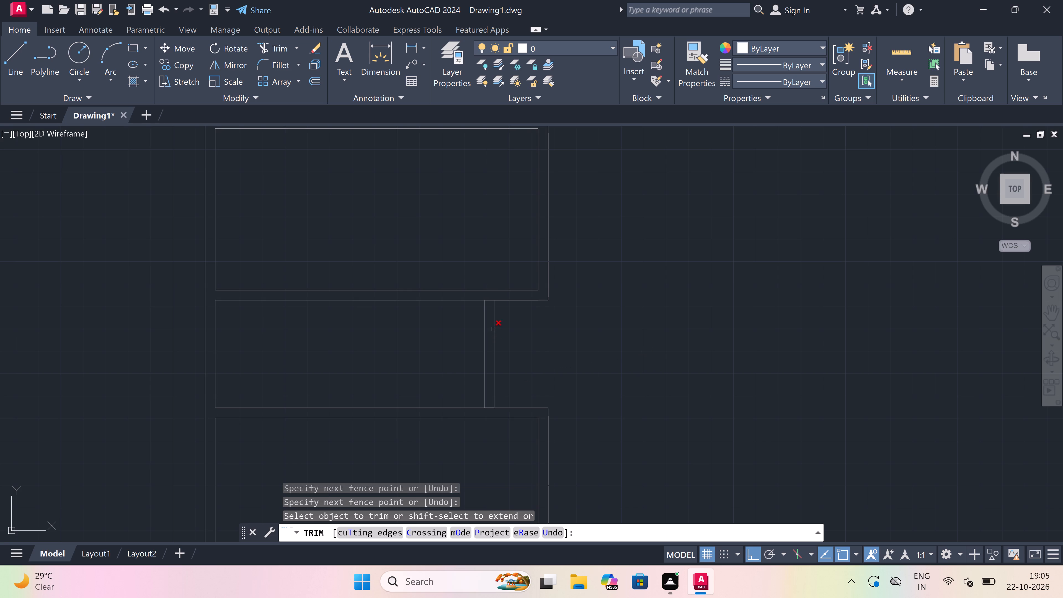
click(489, 300)
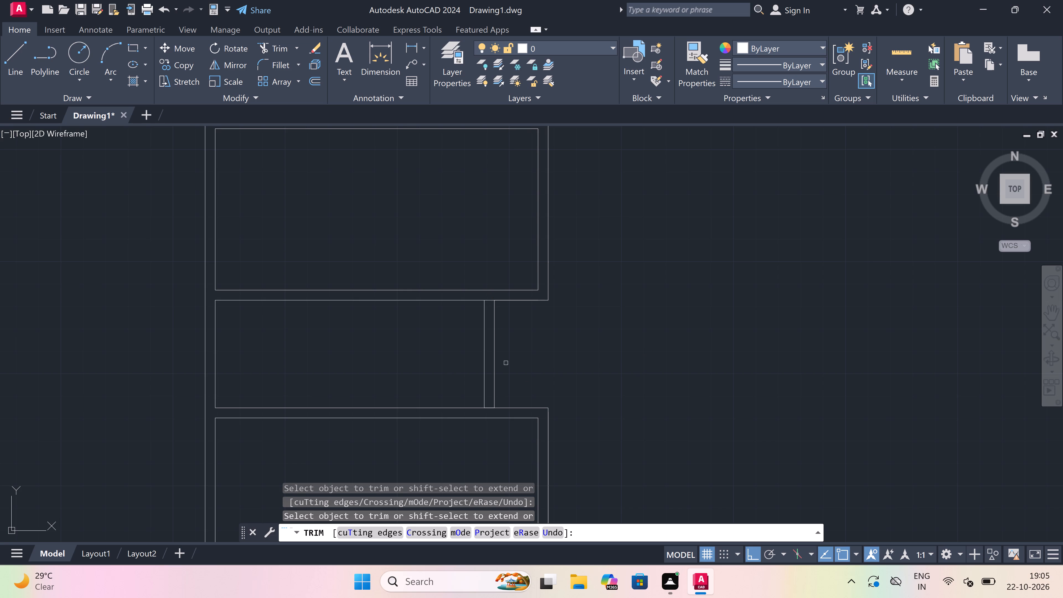
scroll(492, 408, up, 1)
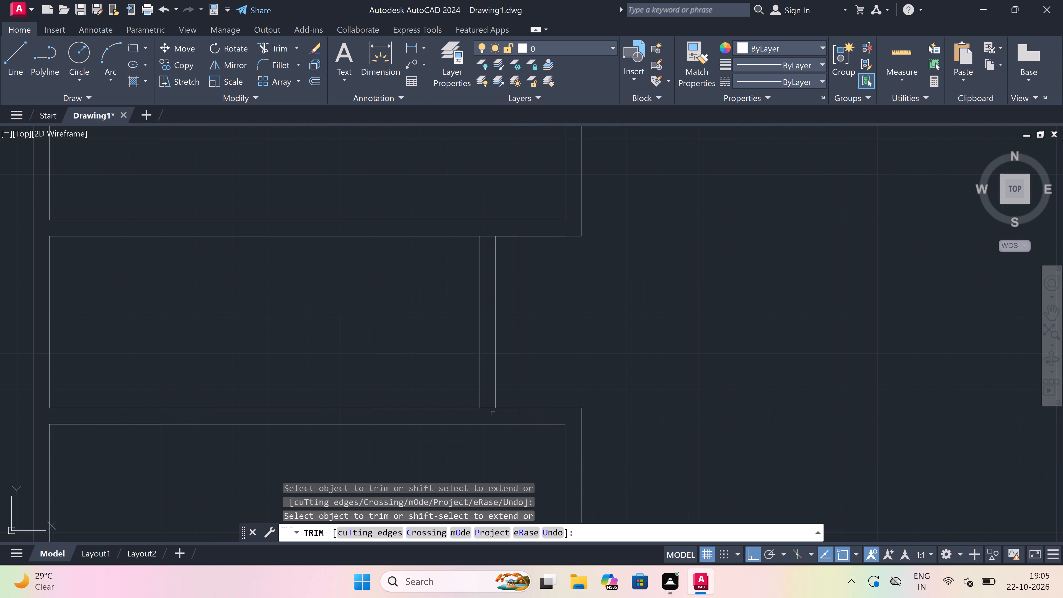
click(490, 414)
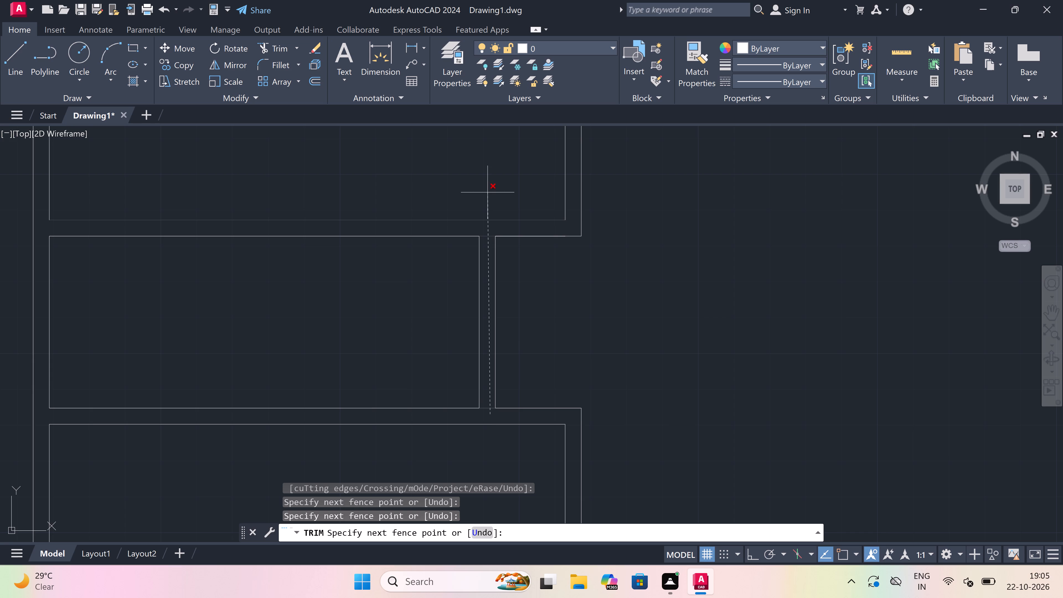
click(488, 228)
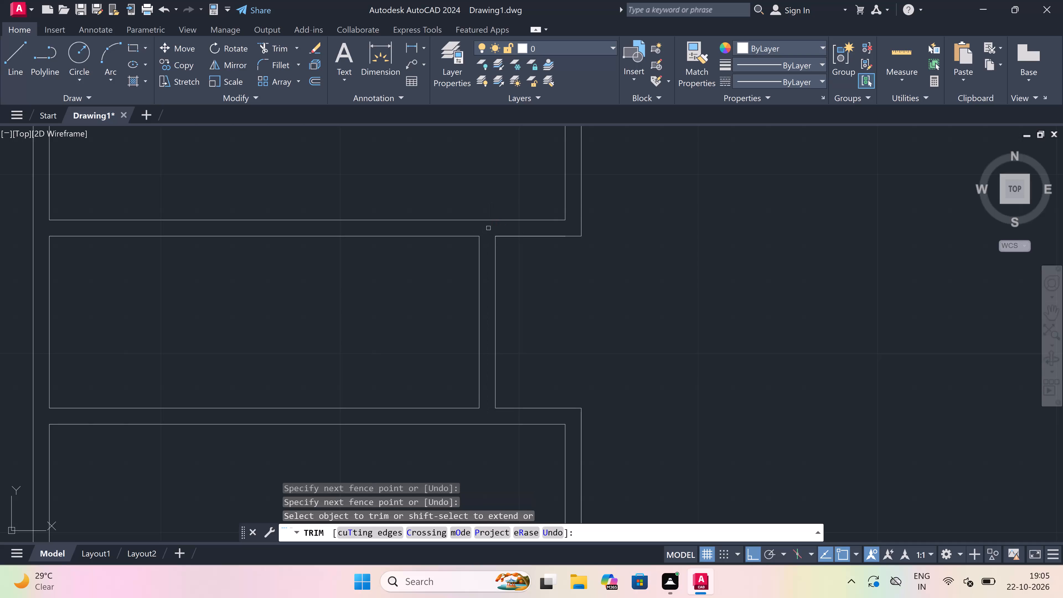
key(Escape)
Draw a second partition in the same room, 7' leftward from its upper right inner corner and 4.5" thick, spanning both wall lines.
scroll(534, 244, down, 4)
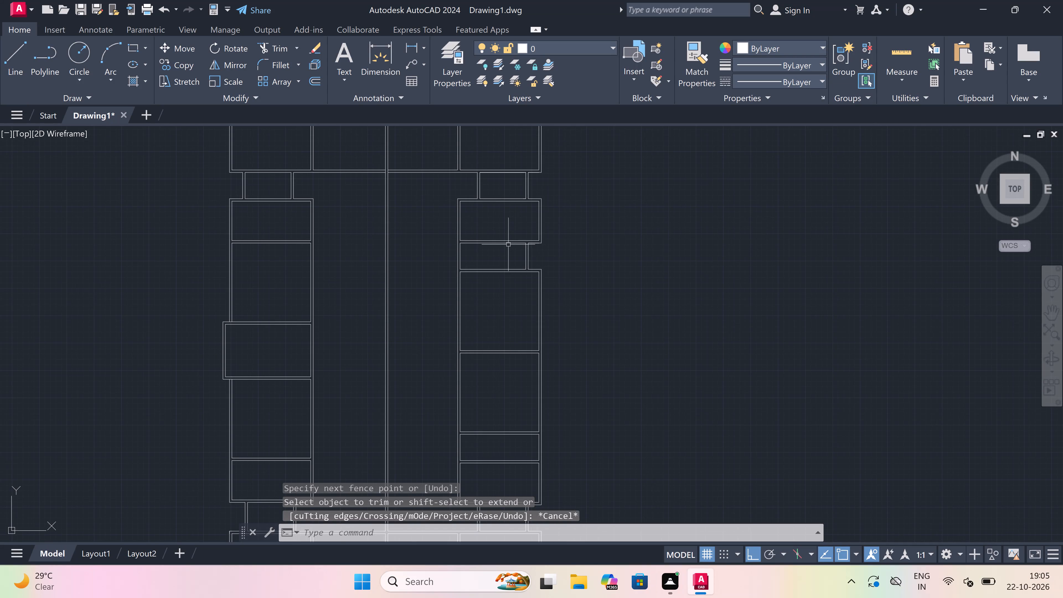
scroll(491, 244, up, 3)
key(l)
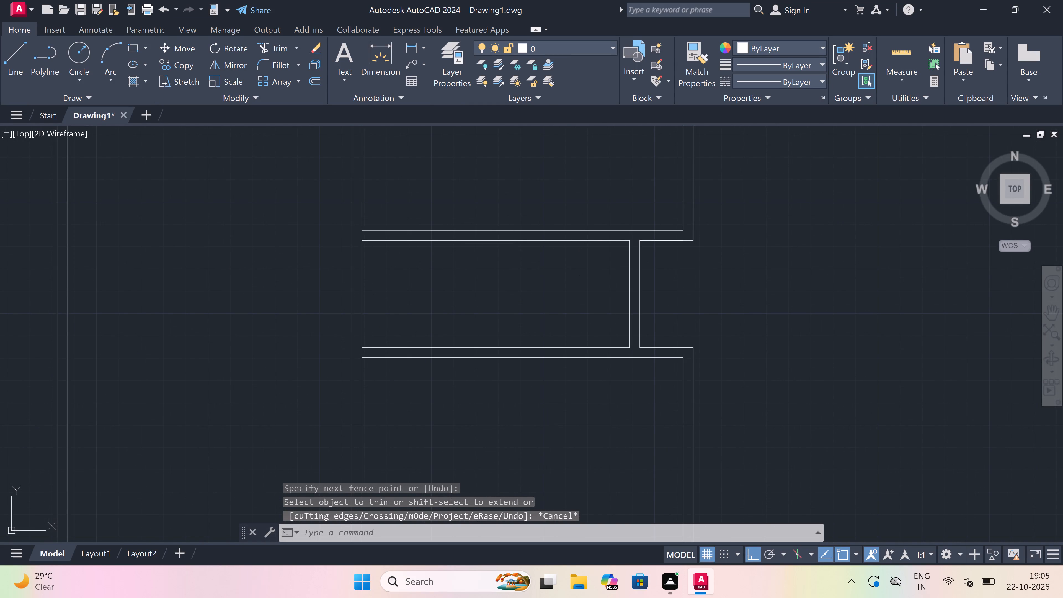
key(space)
drag(629, 240, 621, 239)
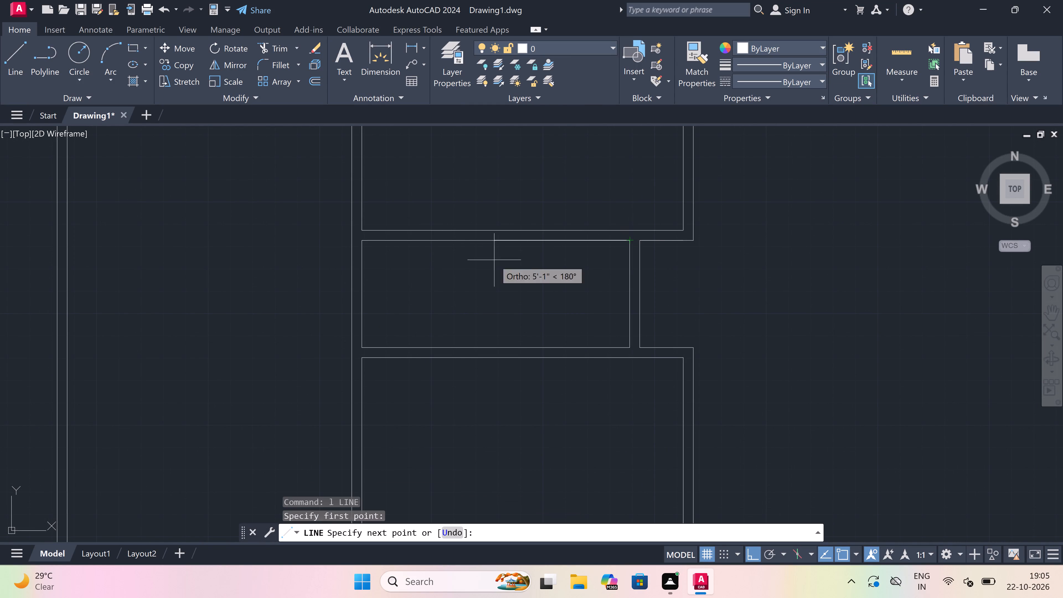
key(7)
text(')
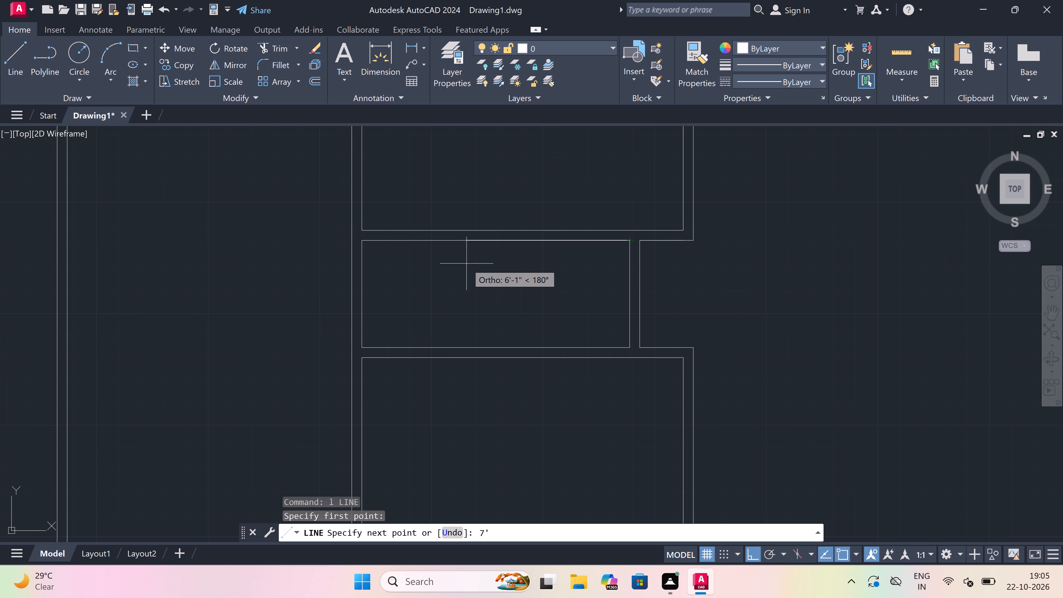
key(space)
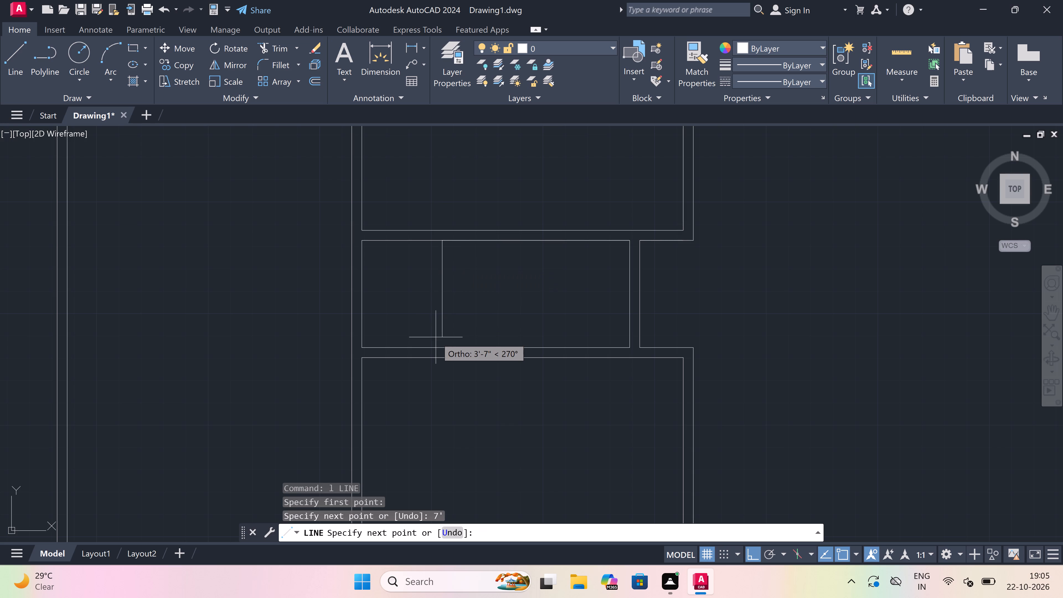
click(439, 344)
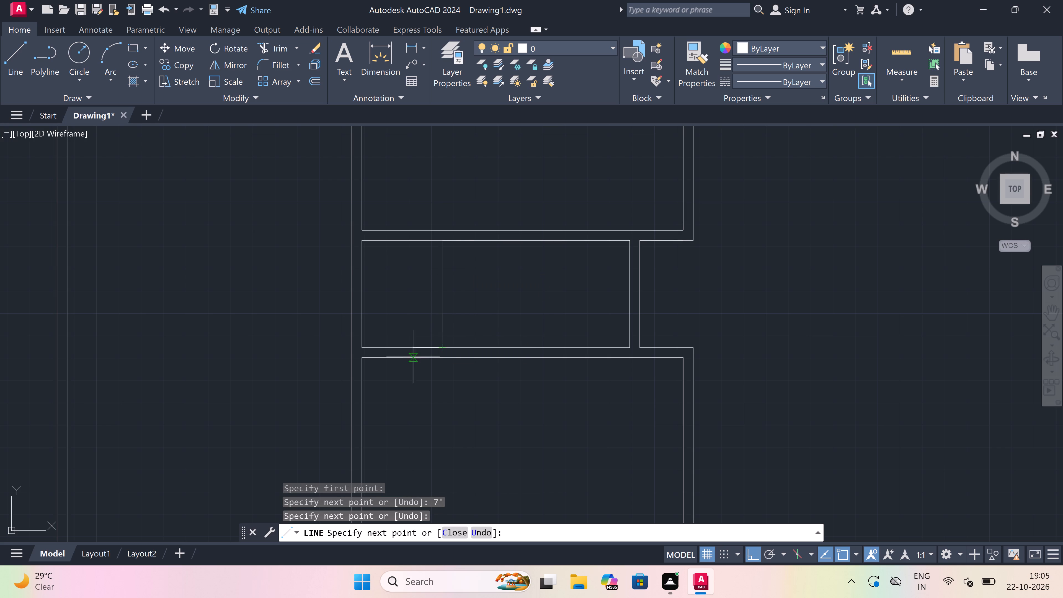
key(4)
text(.5")
key(space)
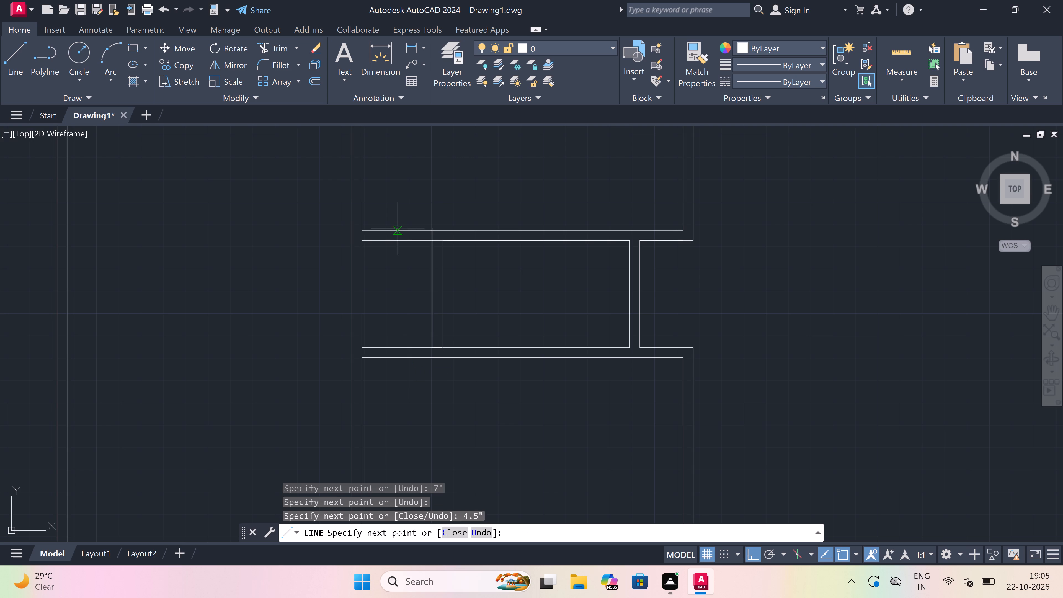
click(431, 240)
key(Escape)
Extend the room's upper and lower wall lines leftward to the right column's left outer wall line.
text(ex)
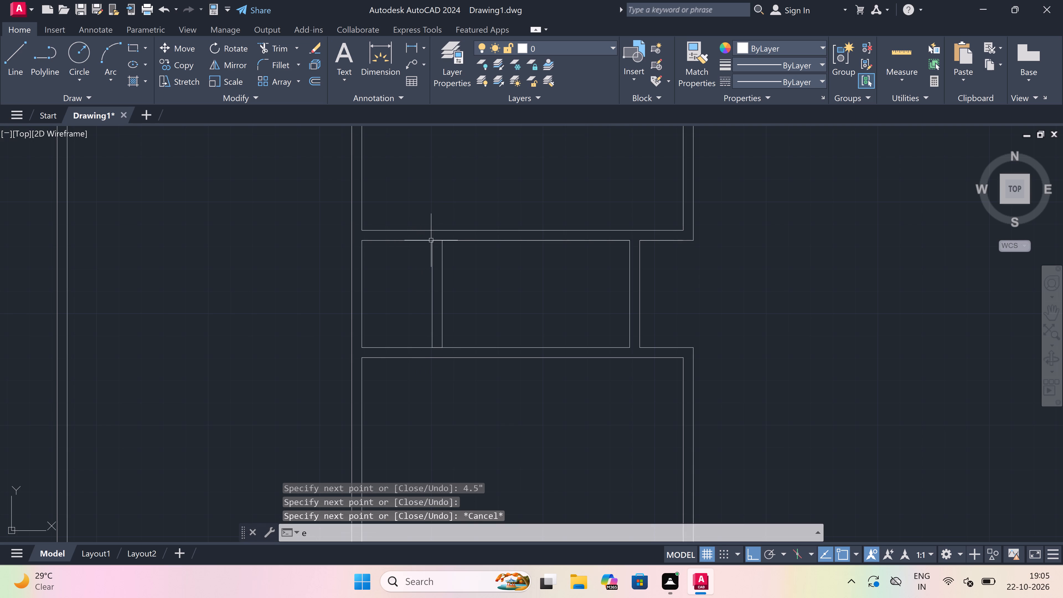
key(space)
click(409, 242)
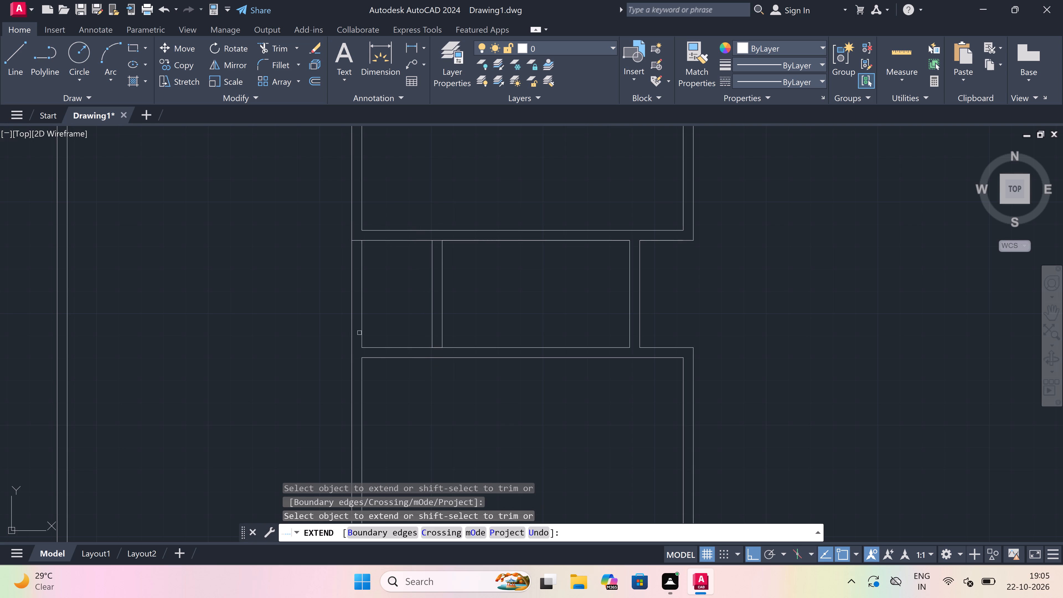
click(371, 348)
key(Escape)
Trim the left wall lines beyond the second partition and the wall lines crossing between that partition's two faces.
text(tr)
key(space)
click(415, 298)
click(311, 306)
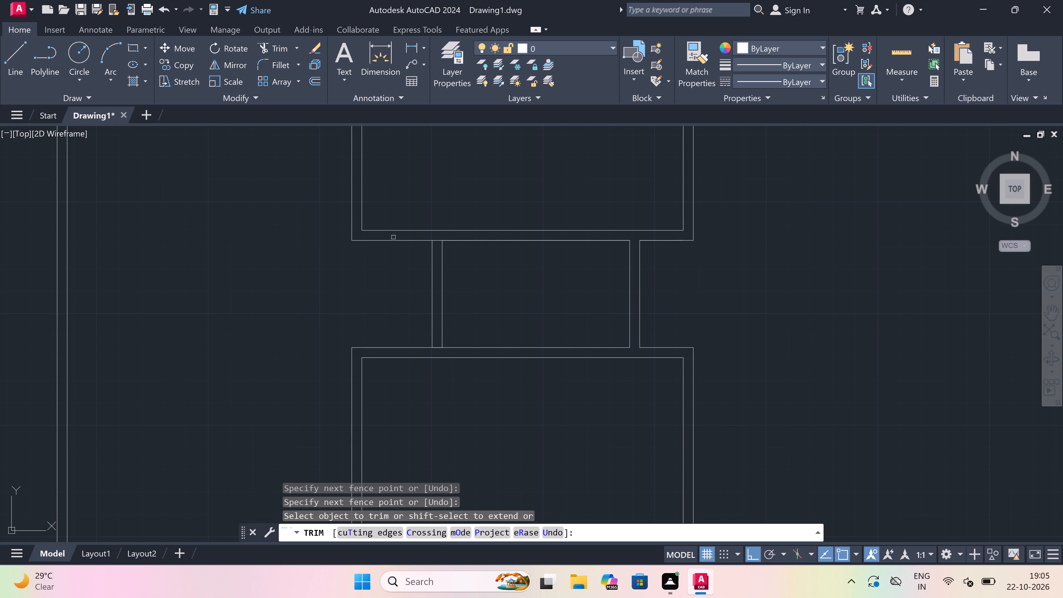
click(435, 237)
click(433, 352)
scroll(585, 247, down, 3)
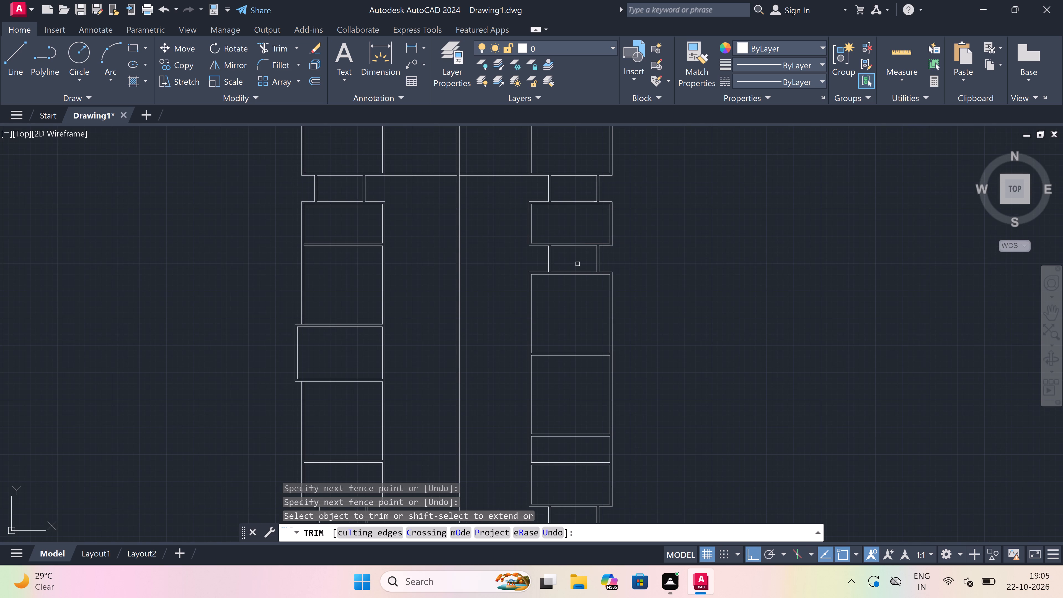
key(Escape)
Draw a 4.5" thick partition in the right column's lower short room, its left face 2' leftward from the upper right inner corner.
scroll(577, 263, down, 2)
scroll(573, 337, up, 2)
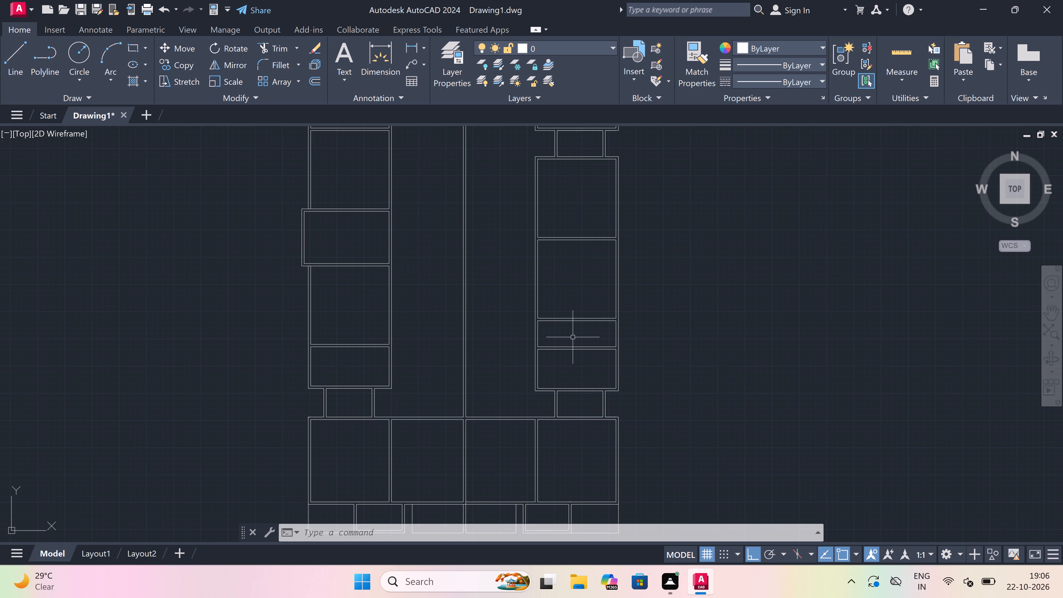
scroll(580, 334, up, 2)
key(l)
key(space)
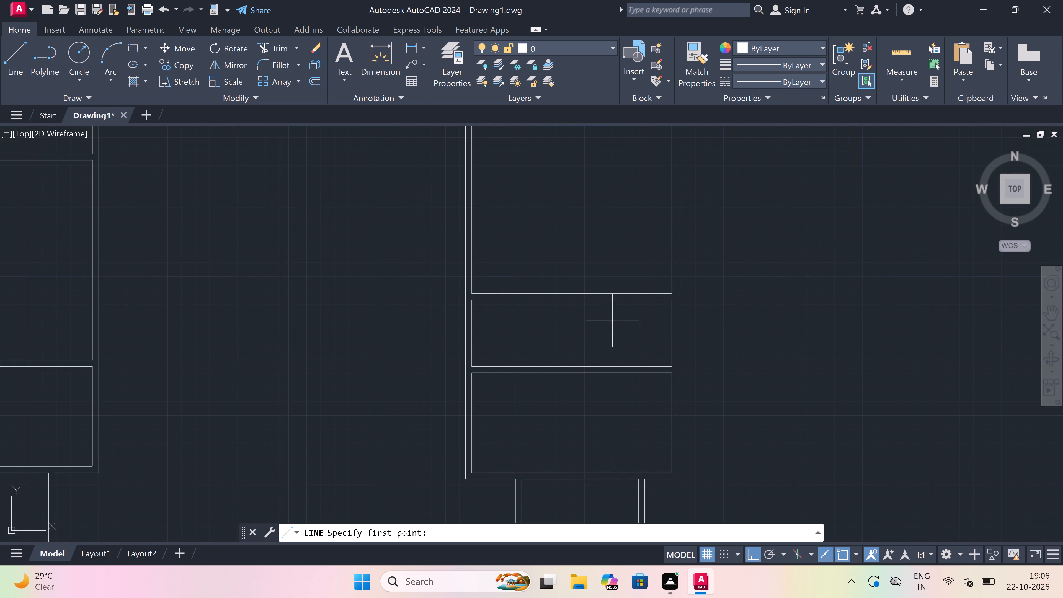
click(669, 302)
key(2)
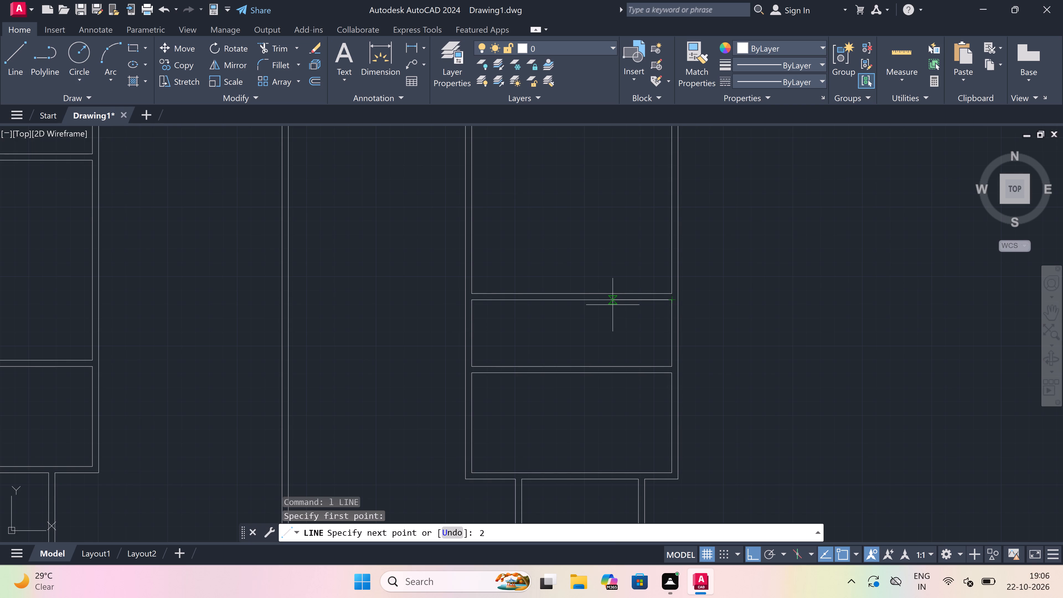
key(apostrophe)
key(space)
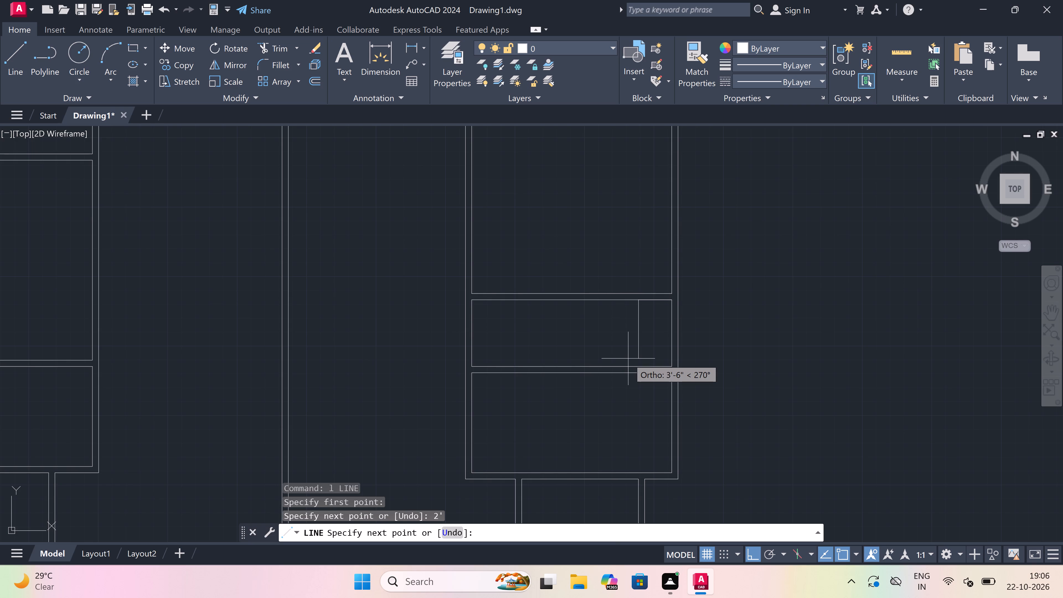
scroll(628, 334, up, 2)
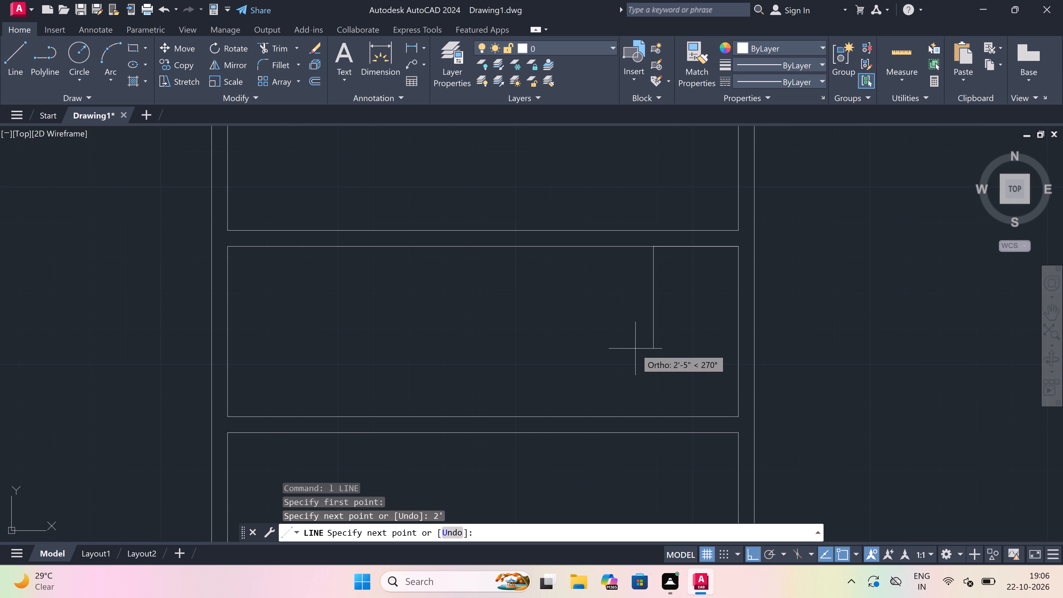
click(652, 413)
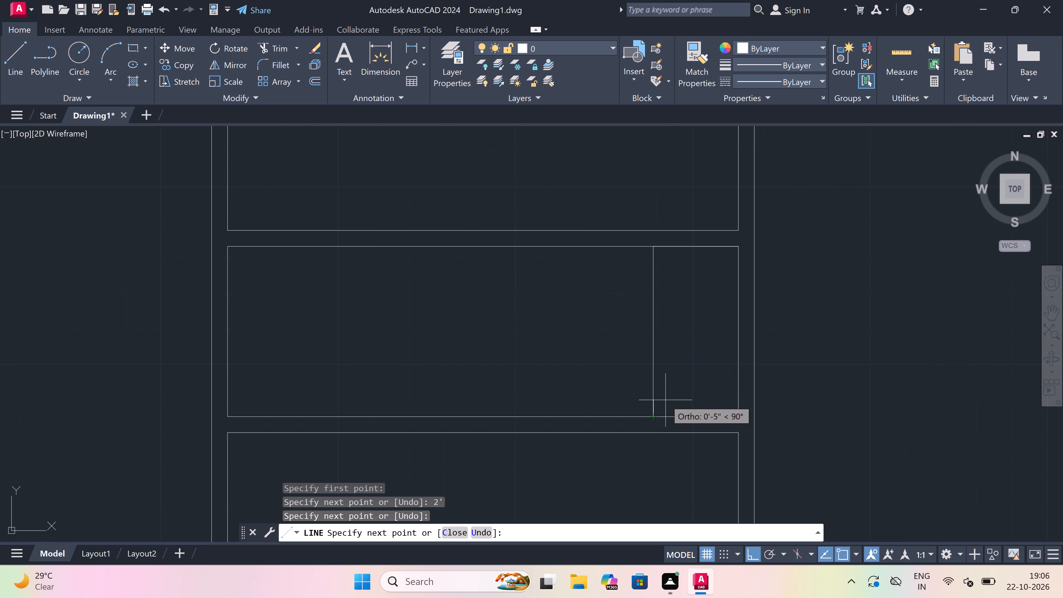
text(4.5")
key(space)
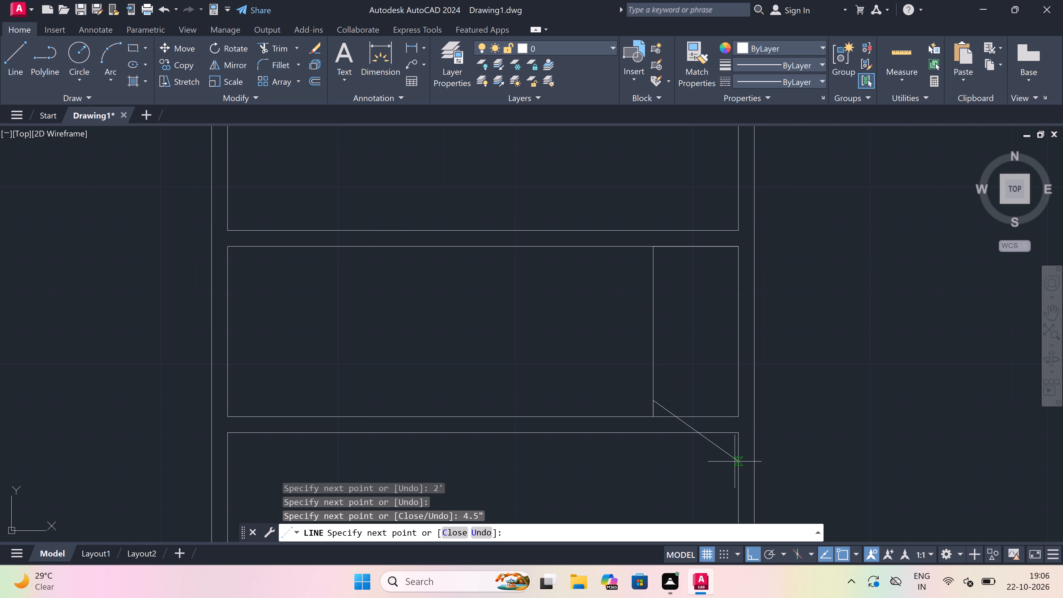
key(ctrl+z)
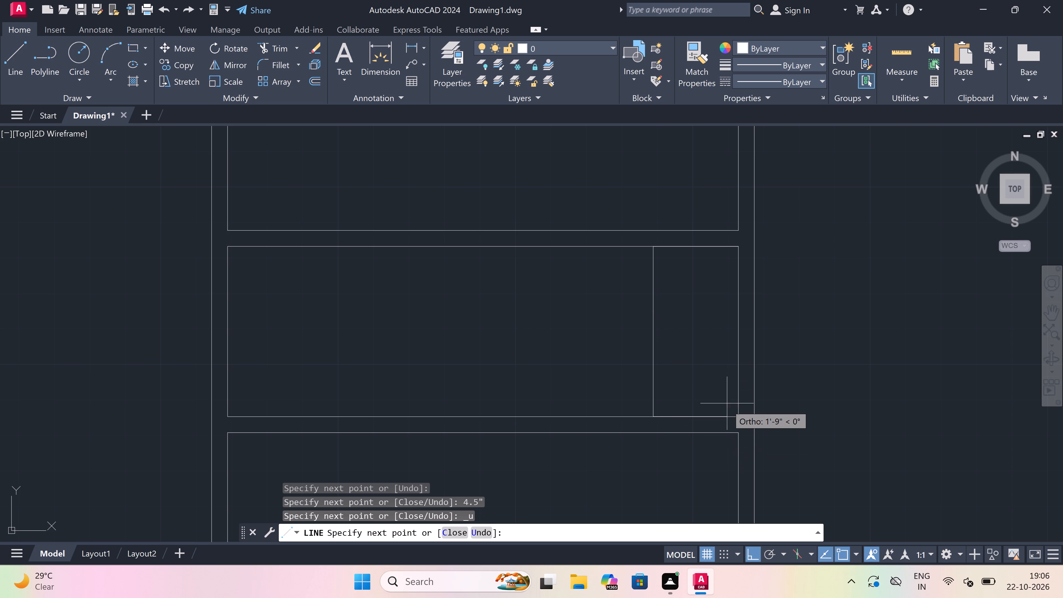
text(4.5")
key(space)
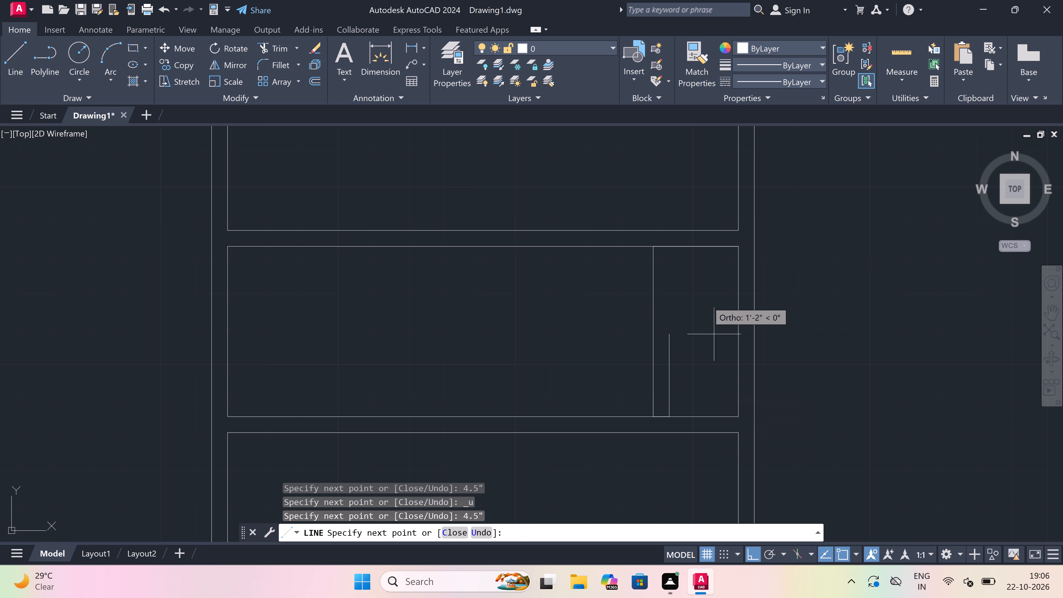
click(672, 244)
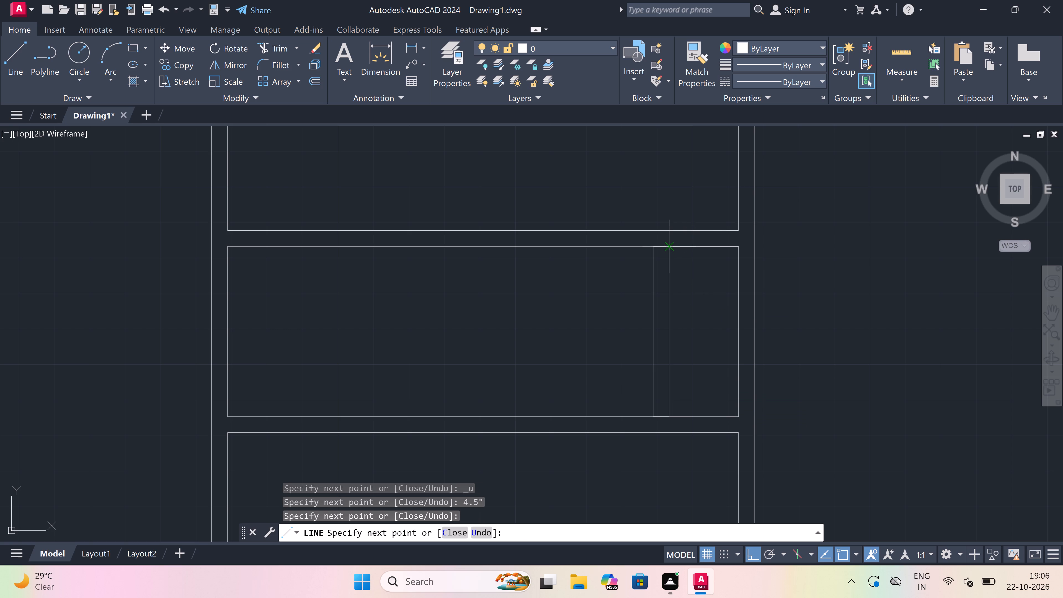
key(Escape)
Draw a second 4.5" thick partition in the same room, 7' leftward from the first partition's left face, spanning both wall lines.
key(space)
click(649, 245)
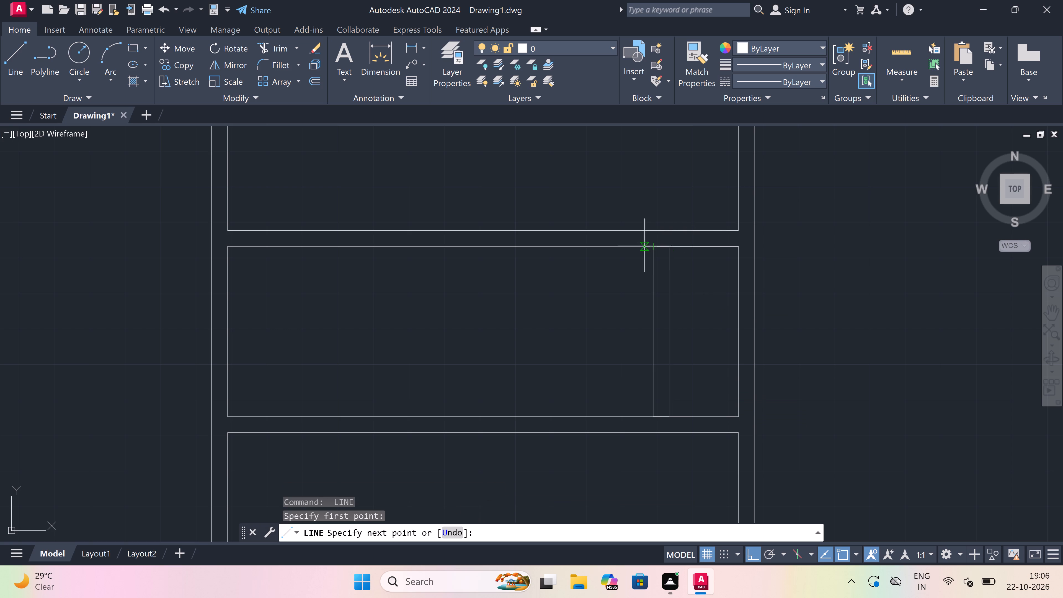
key(7)
key(apostrophe)
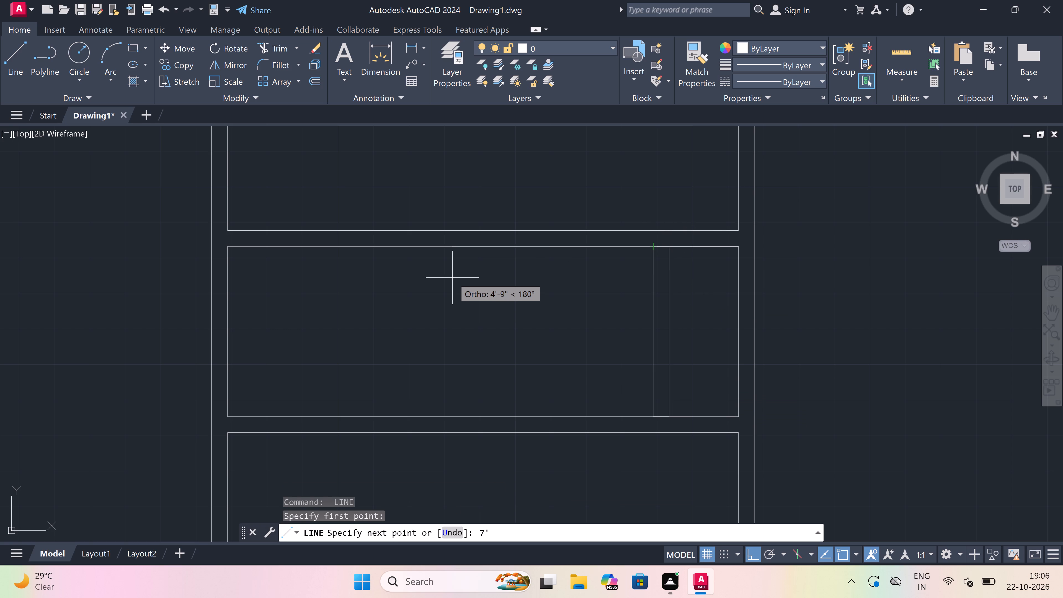
key(space)
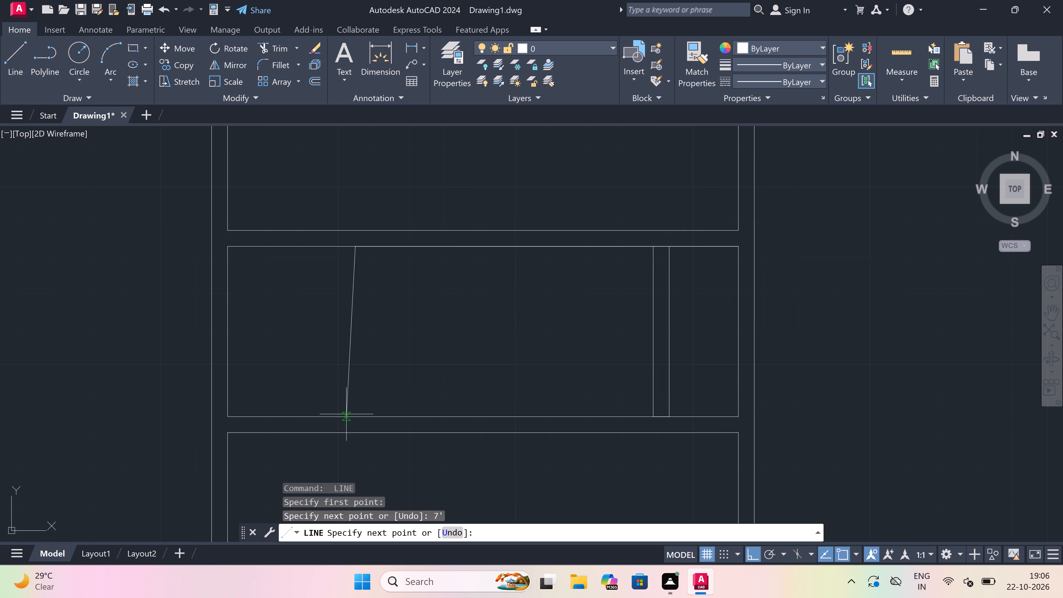
click(350, 414)
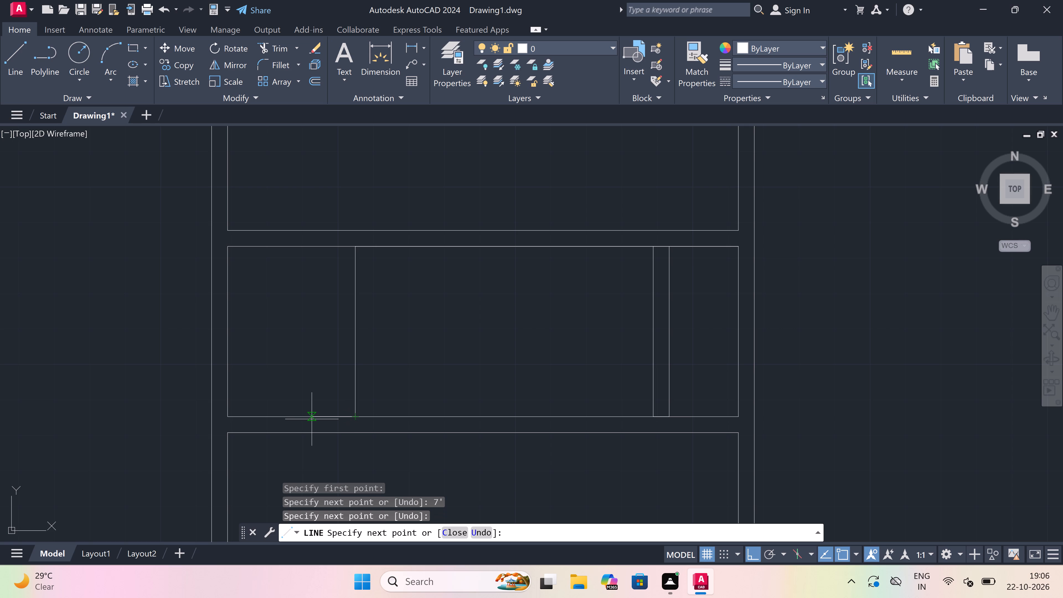
key(4)
key(period)
text(5")
key(space)
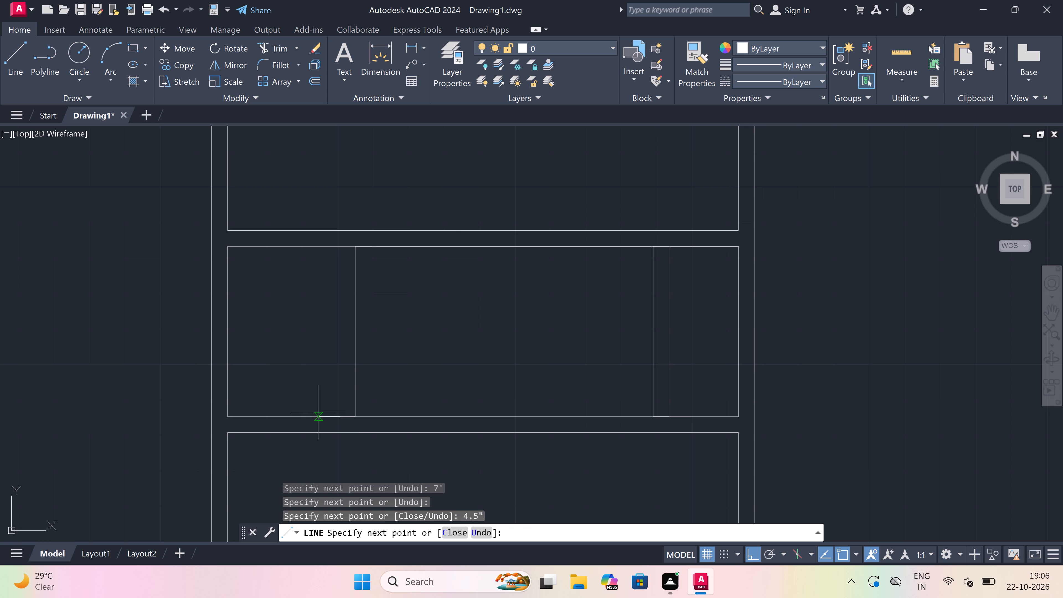
click(336, 247)
key(Escape)
Extend the room's upper and lower wall lines rightward to the right column's right outer wall line.
scroll(627, 277, down, 2)
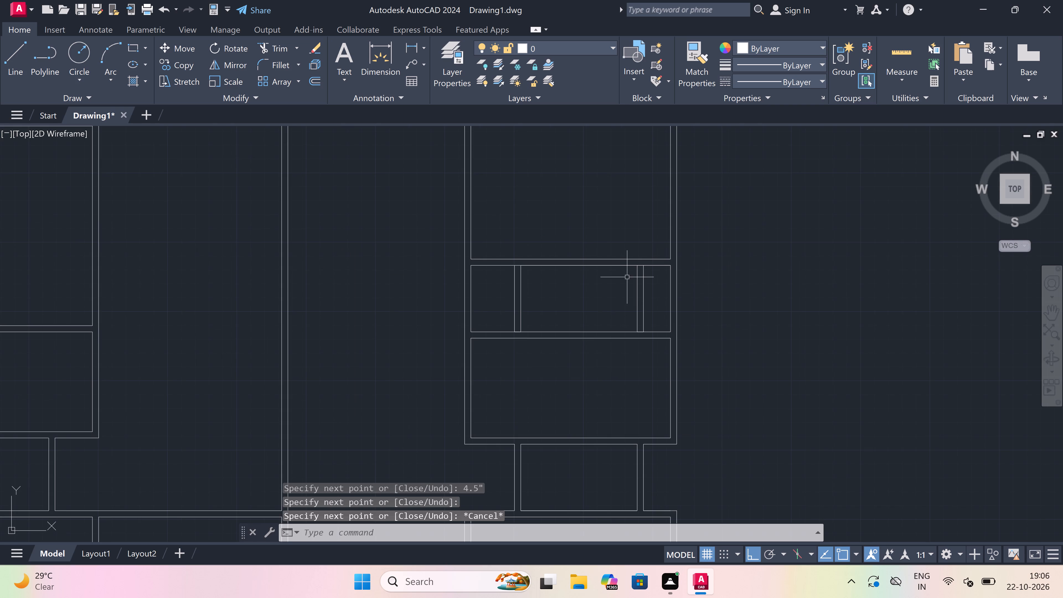
text(ex)
key(space)
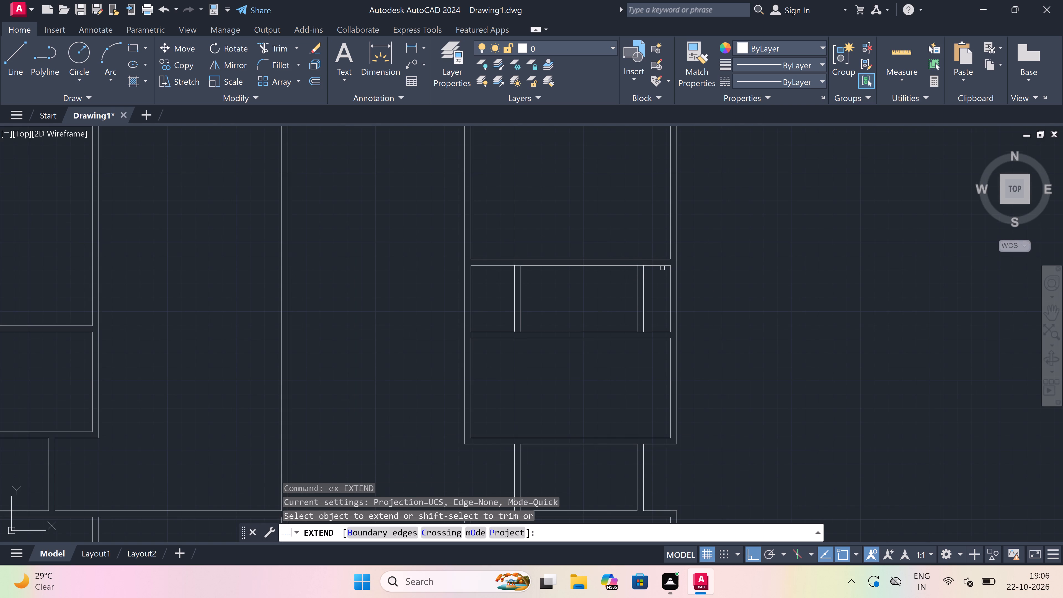
scroll(662, 267, up, 1)
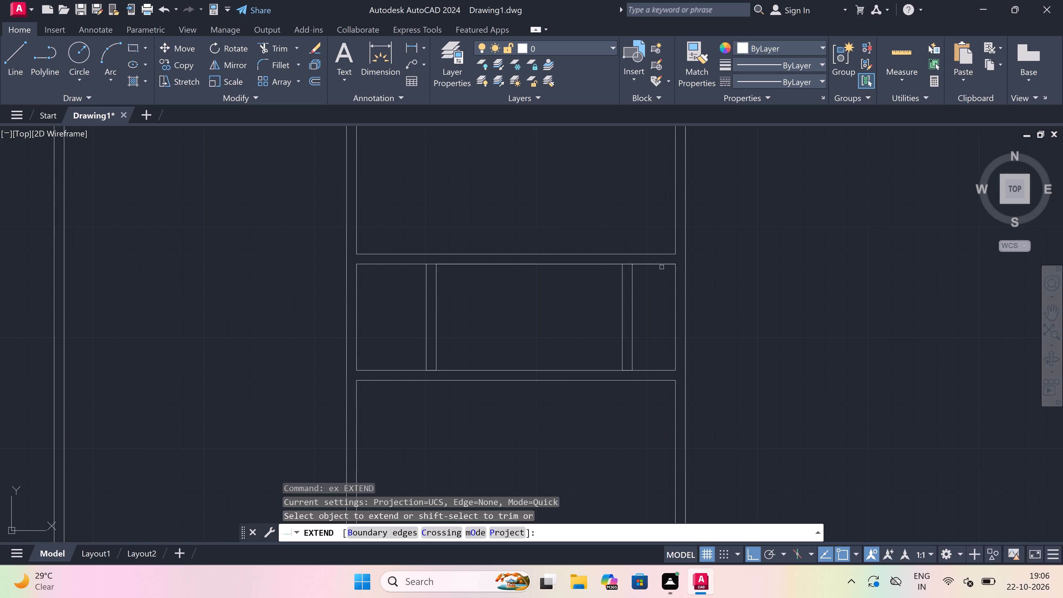
click(662, 264)
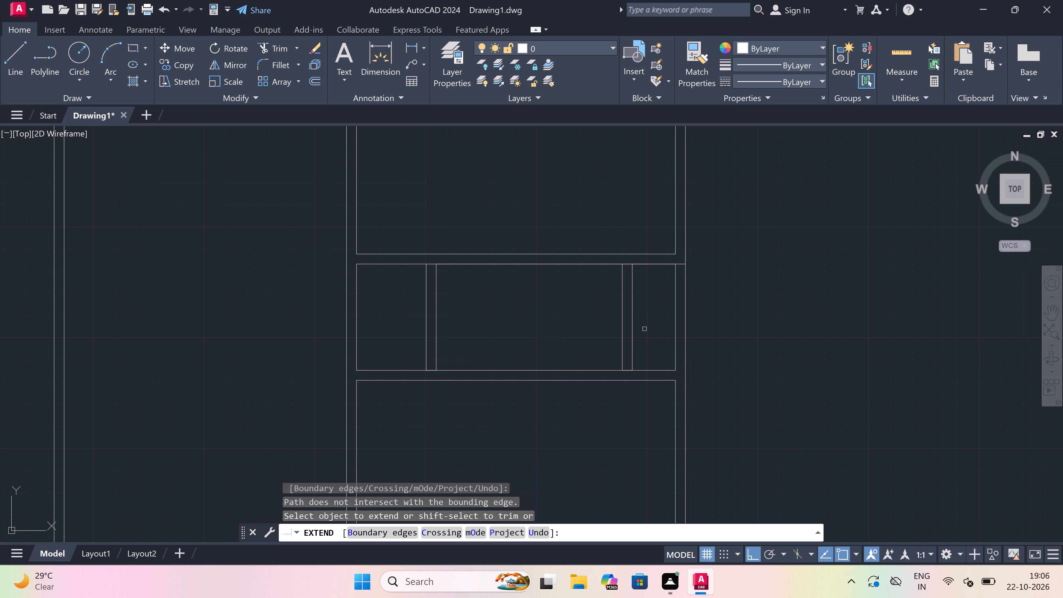
click(645, 369)
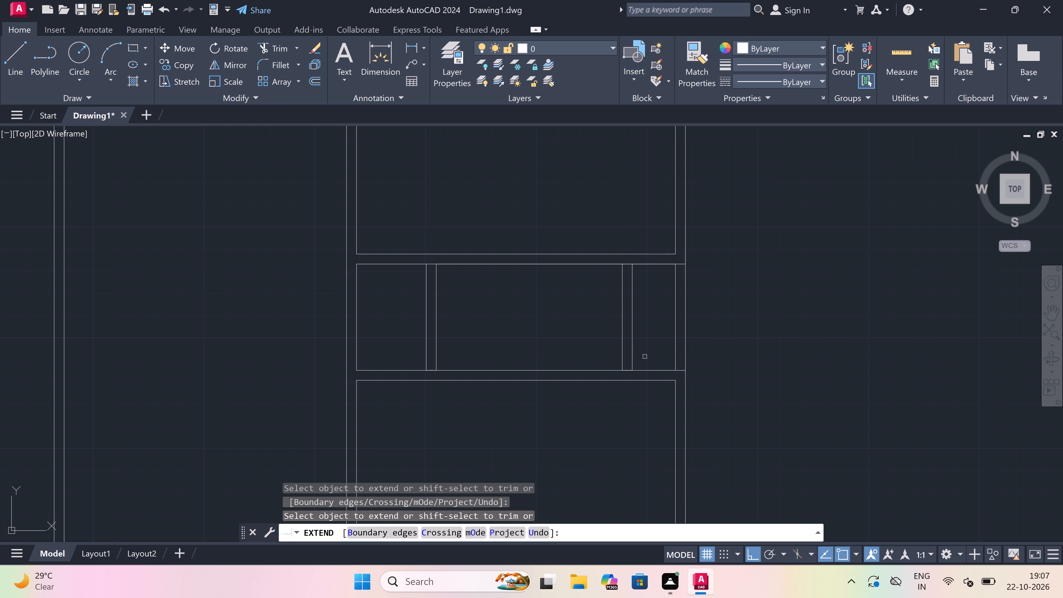
key(Escape)
Trim the inner and outer right wall lines beyond the right partition, between the extended upper and lower wall lines.
text(tr)
key(space)
drag(644, 355, 655, 352)
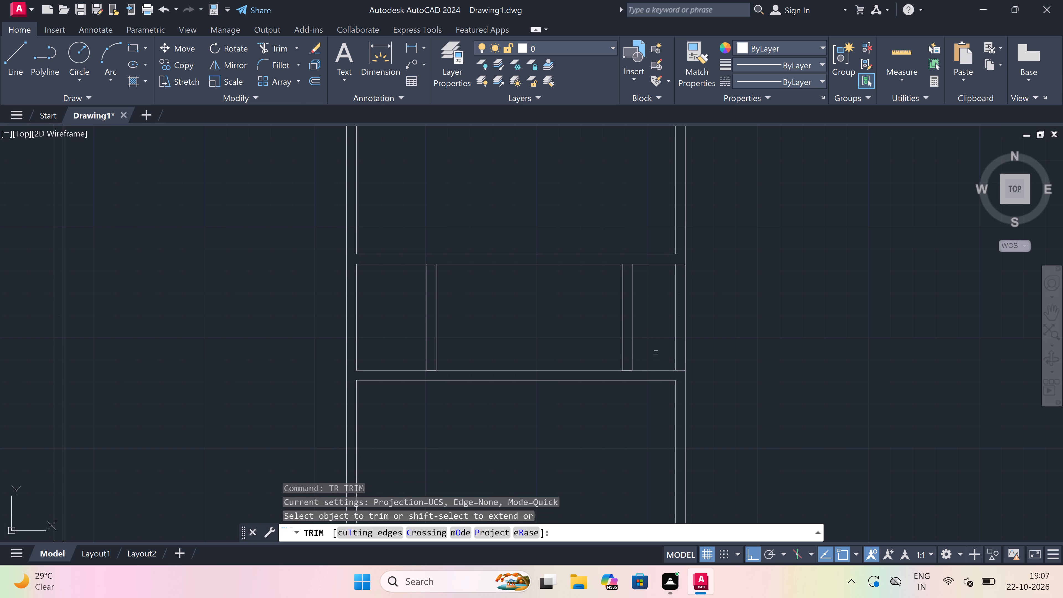
click(720, 346)
click(673, 329)
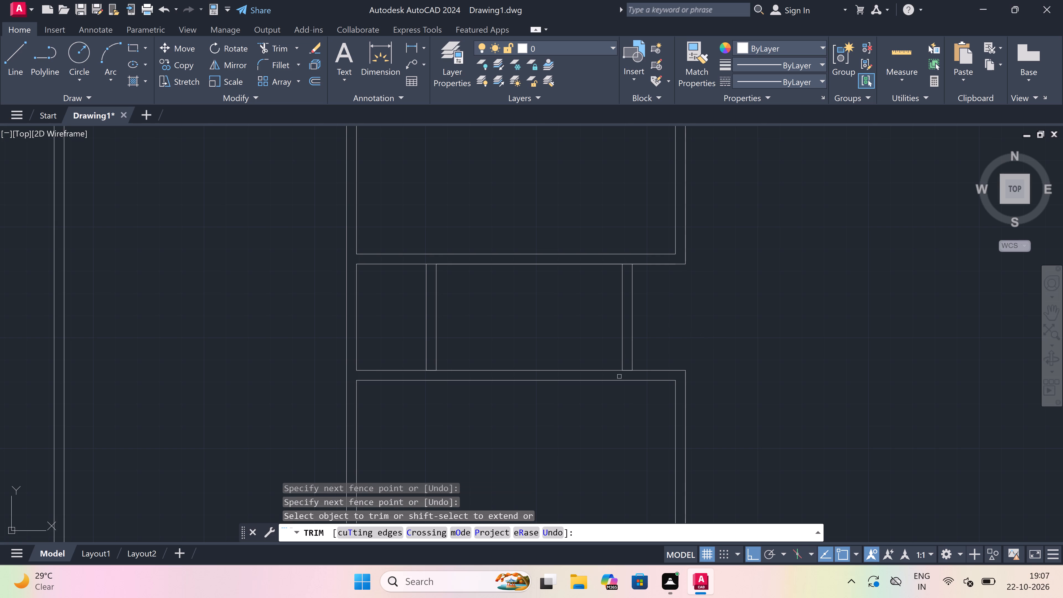
Trim the upper and lower wall lines crossing between the two faces of each partition.
scroll(619, 377, up, 2)
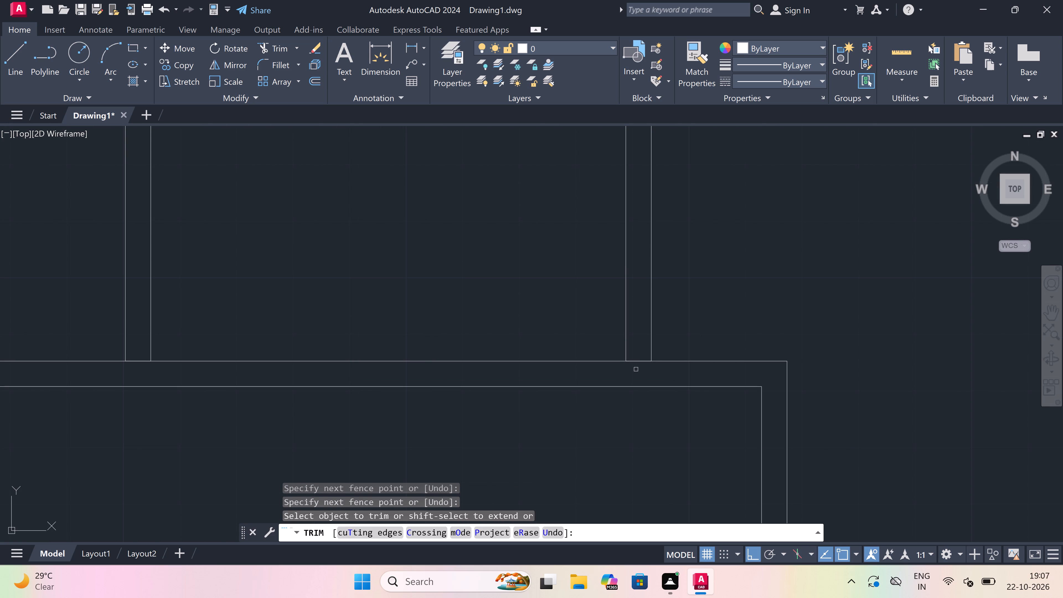
drag(639, 369, 639, 364)
scroll(641, 291, down, 3)
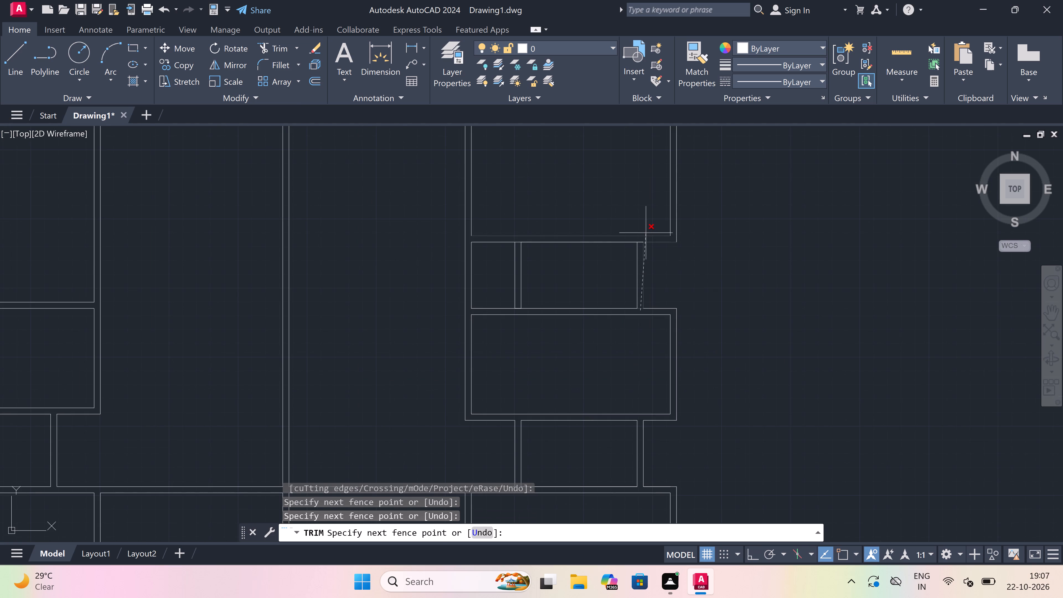
scroll(644, 233, up, 3)
click(620, 269)
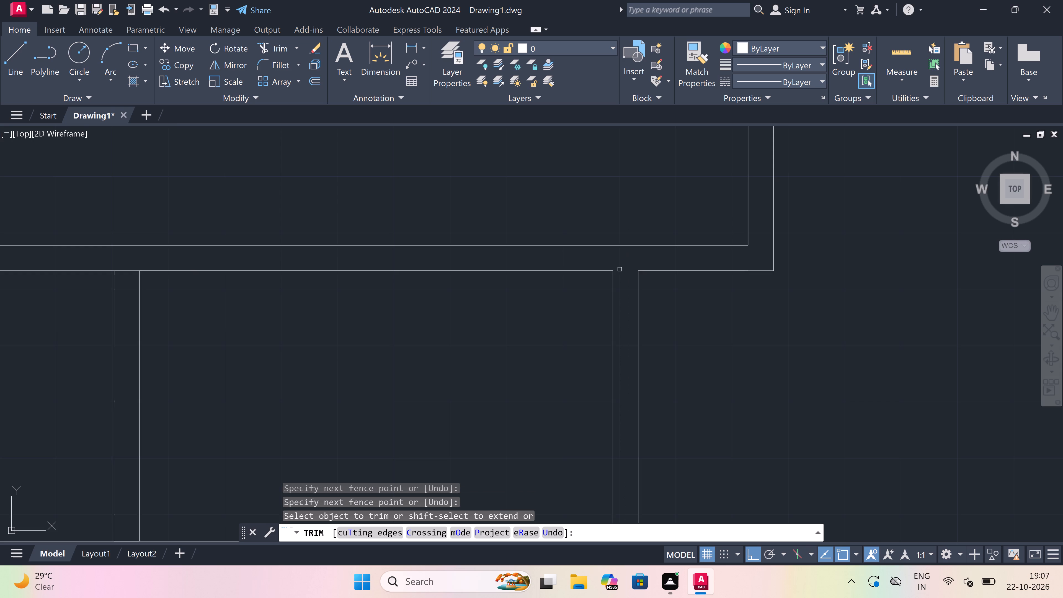
scroll(620, 269, down, 3)
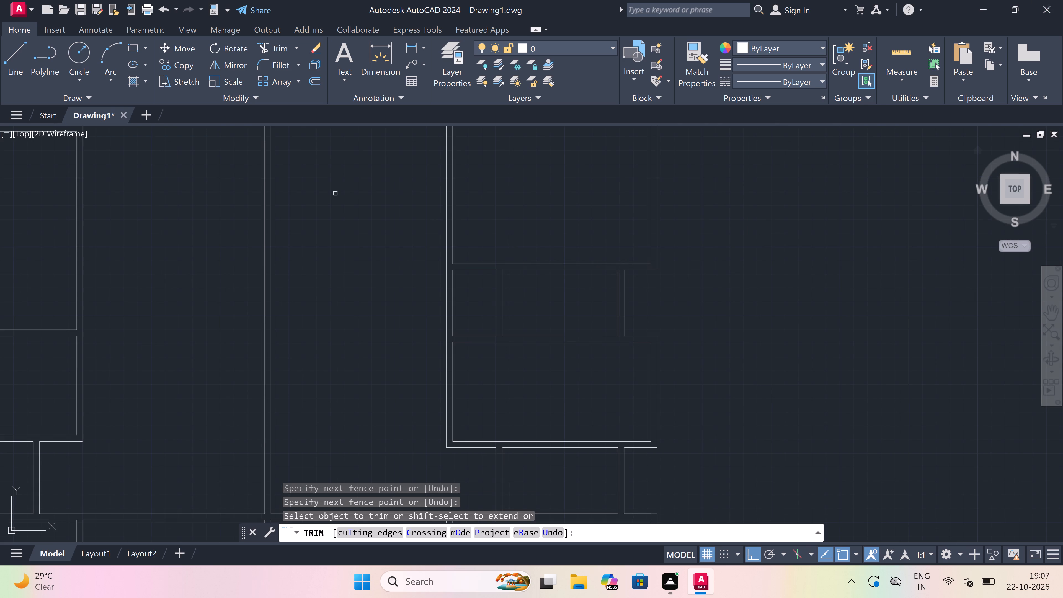
scroll(486, 269, up, 1)
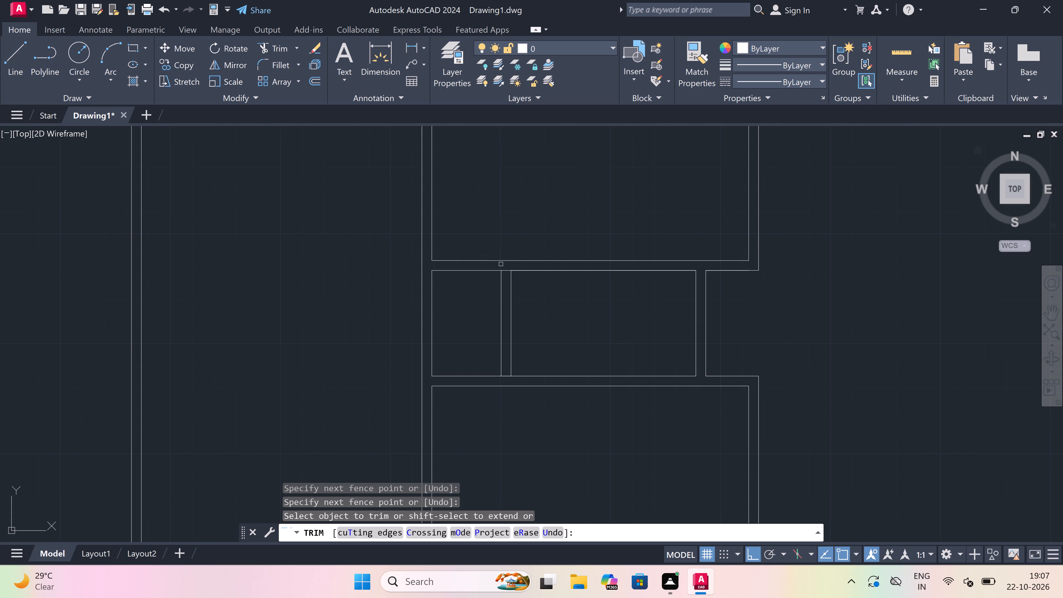
click(507, 269)
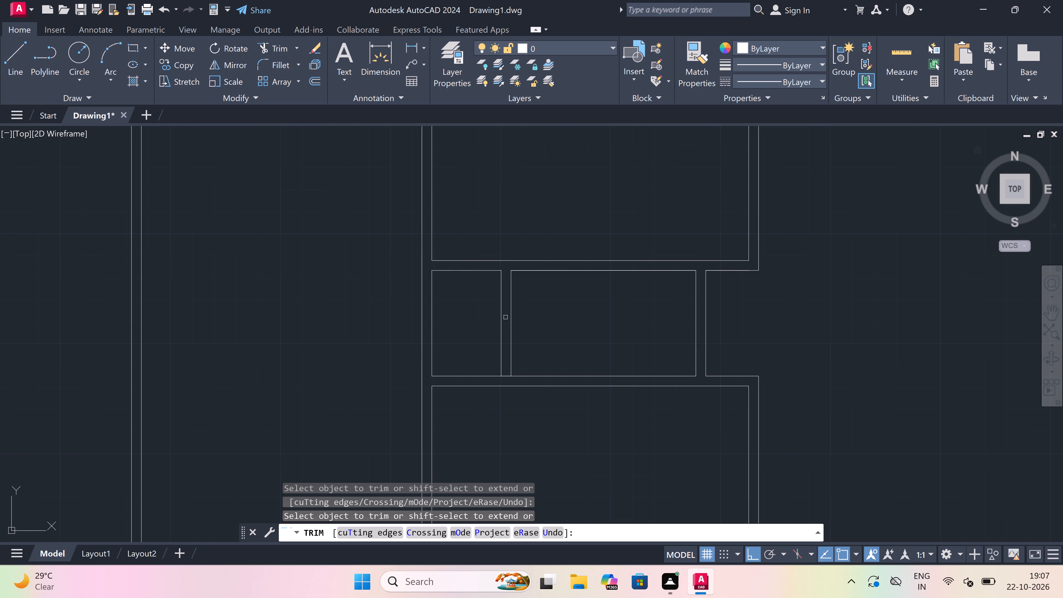
click(506, 376)
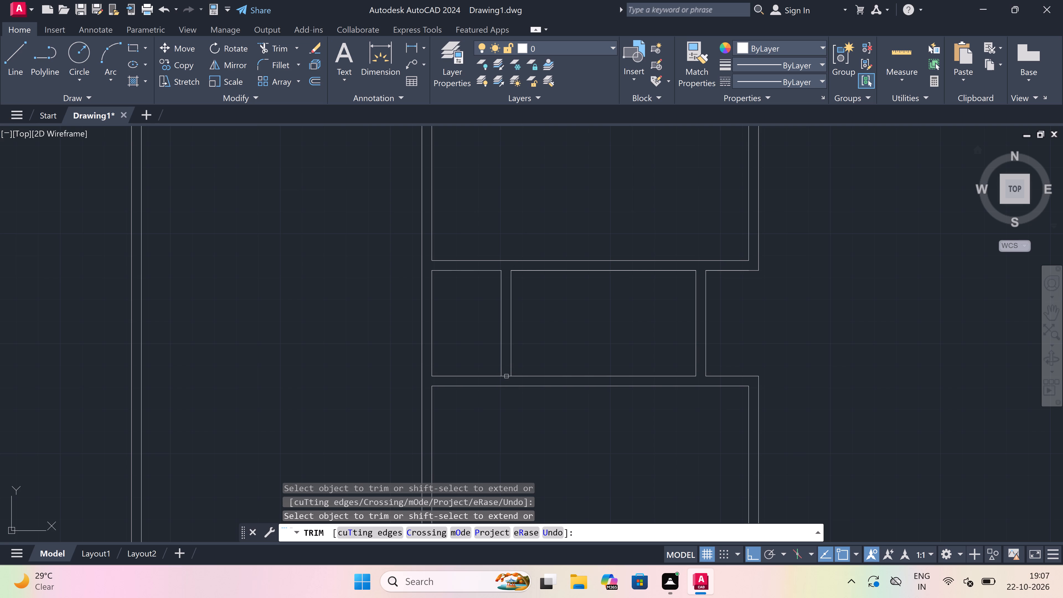
click(506, 376)
key(Escape)
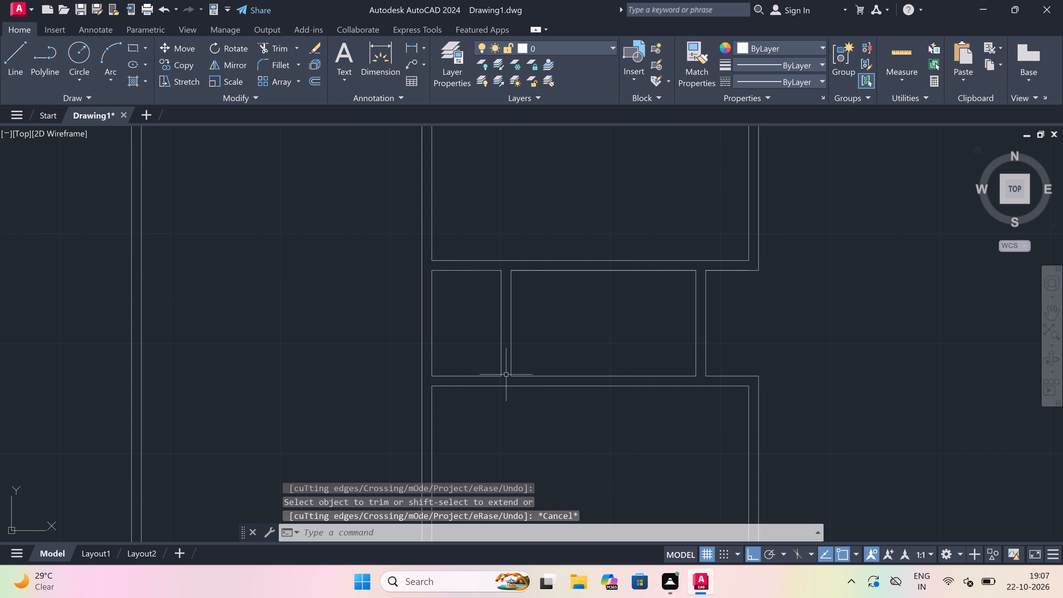
Extend the room's upper and lower wall lines leftward to the right column's left outer wall line.
text(ex)
key(space)
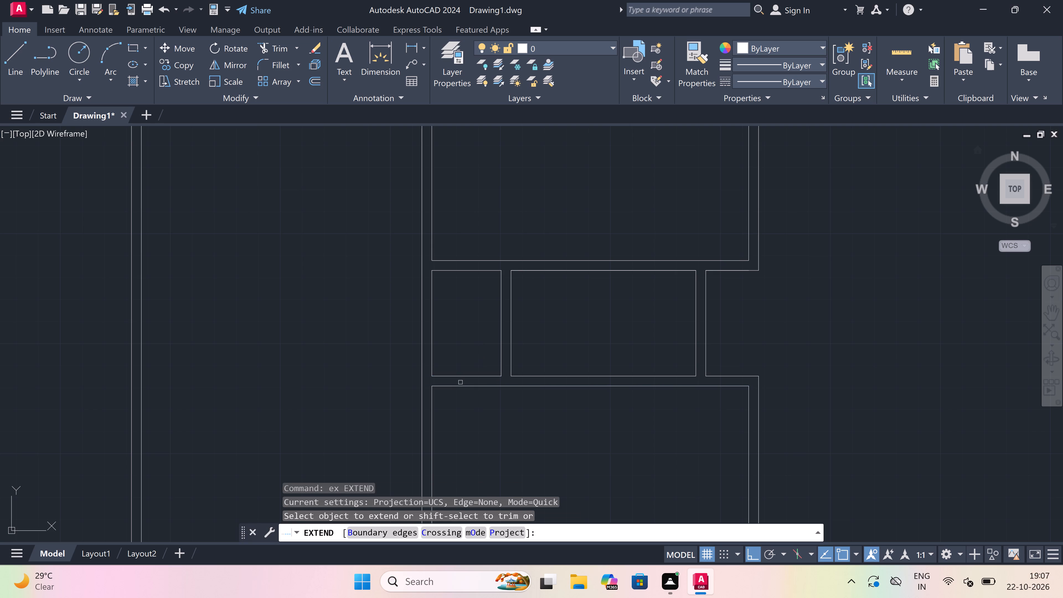
click(454, 376)
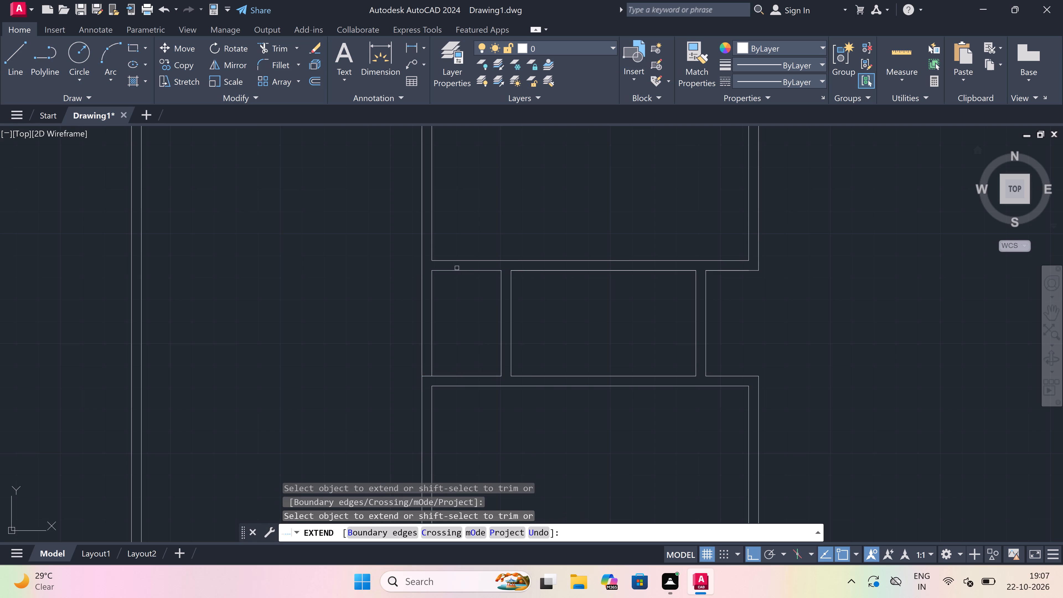
click(448, 269)
key(Escape)
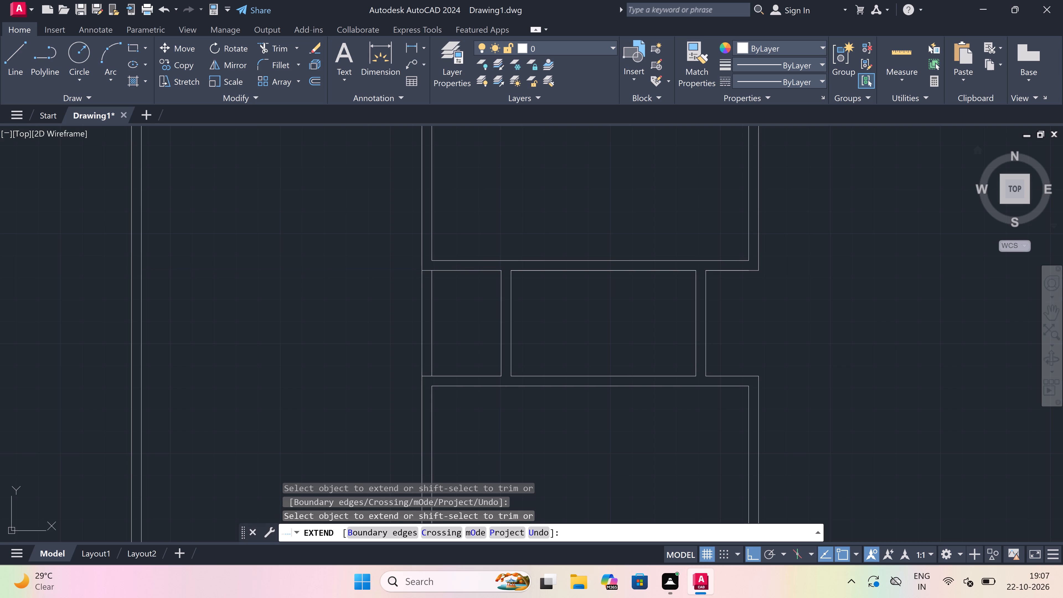
Trim the inner and outer left wall lines beyond the left partition, between the extended upper and lower wall lines.
key(t)
key(r)
key(space)
click(445, 302)
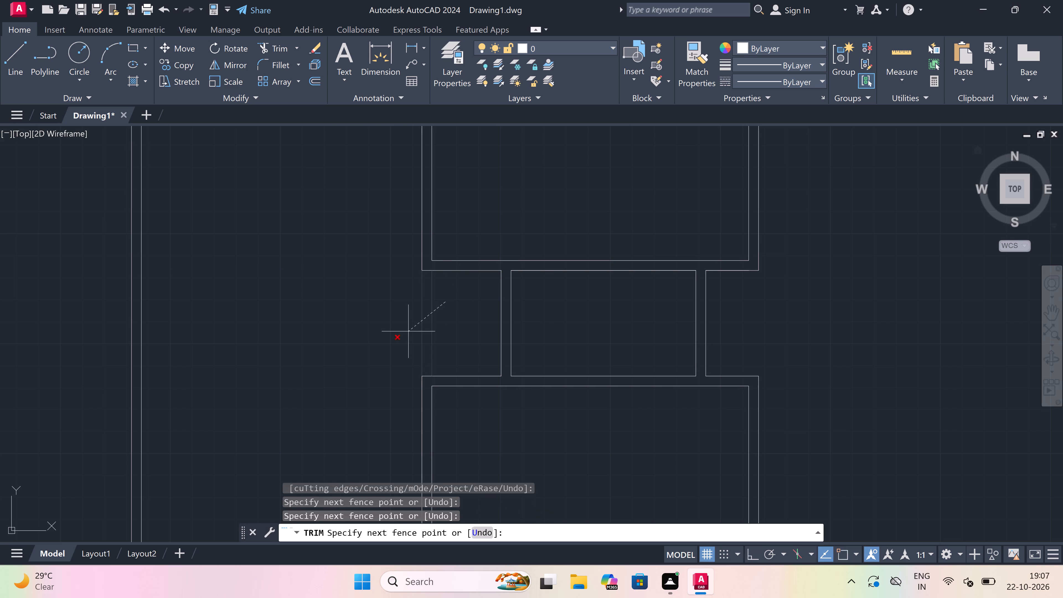
click(391, 343)
key(Escape)
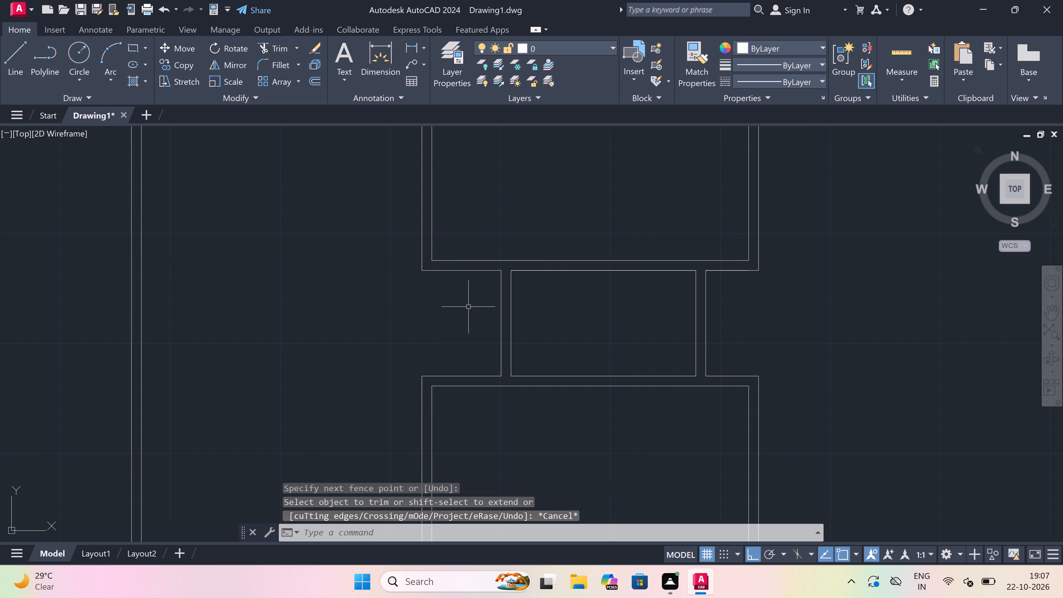
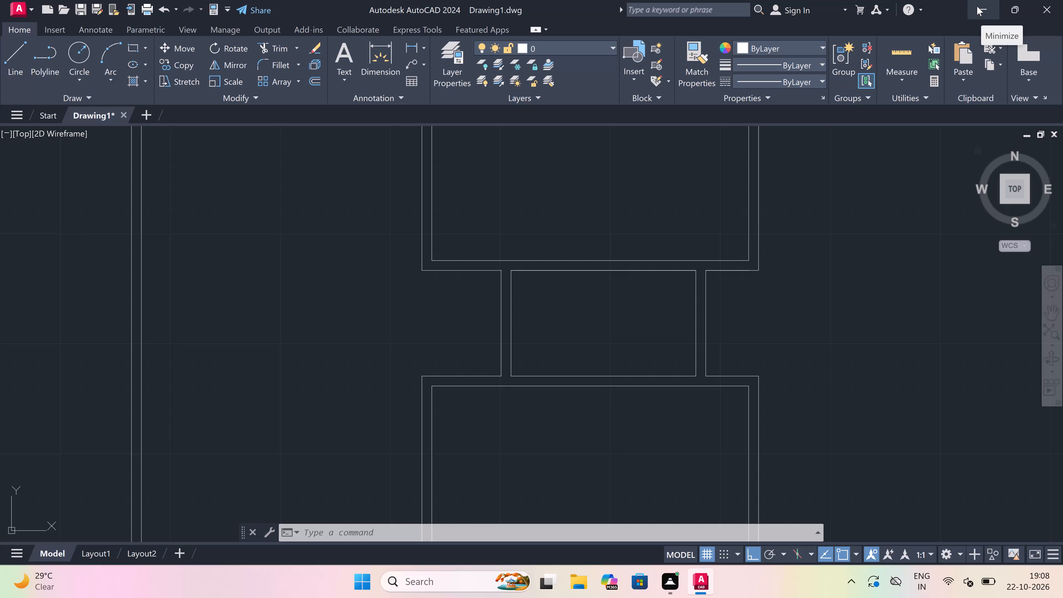
Create a new layer named line1 and set its color to index 11.
scroll(977, 6, down, 3)
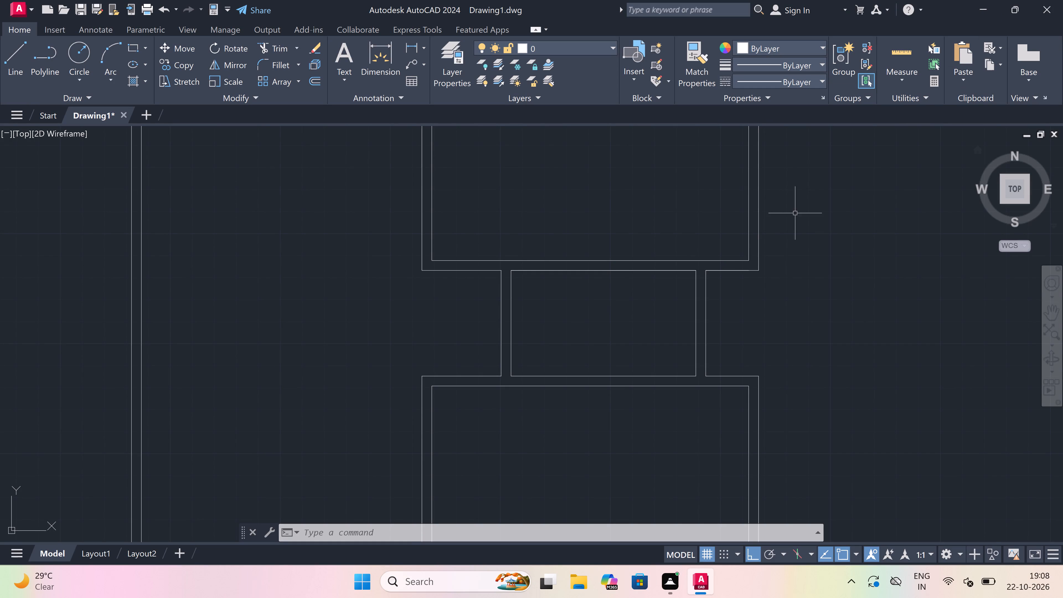
scroll(751, 218, down, 2)
scroll(677, 277, down, 4)
scroll(670, 208, up, 2)
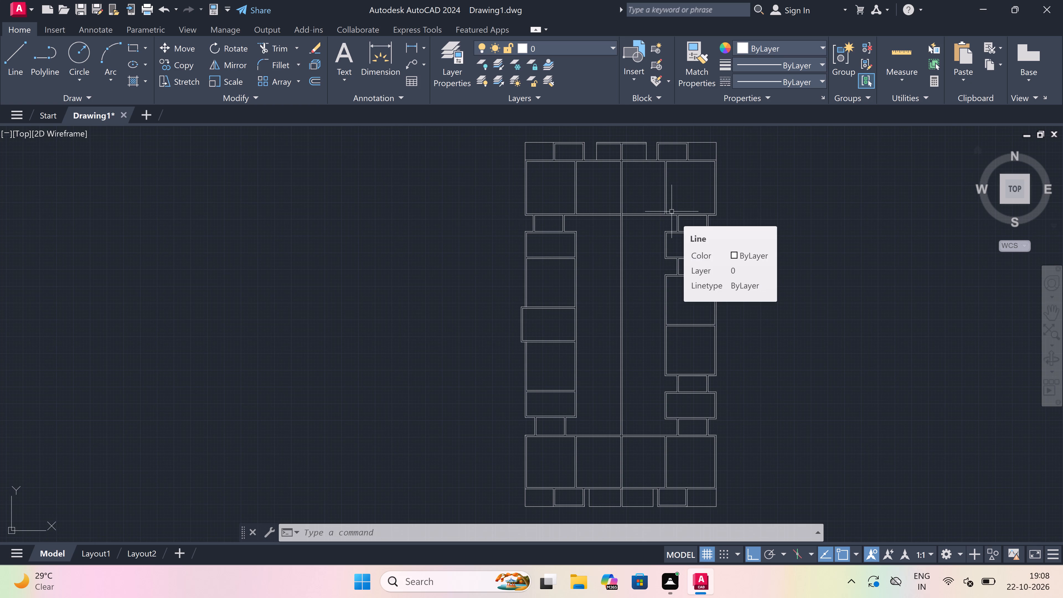
click(453, 55)
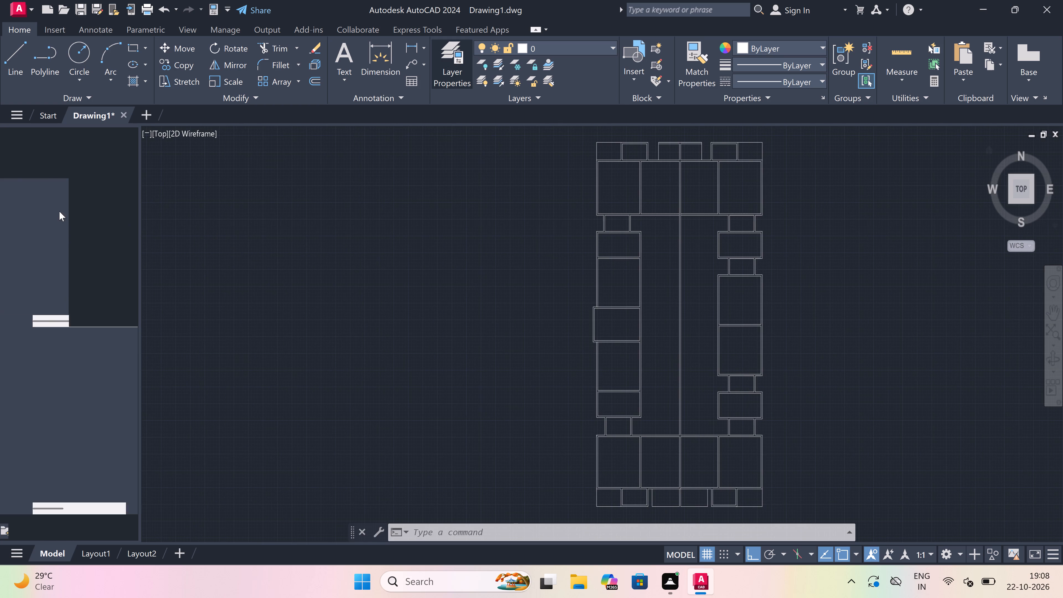
right_click(56, 264)
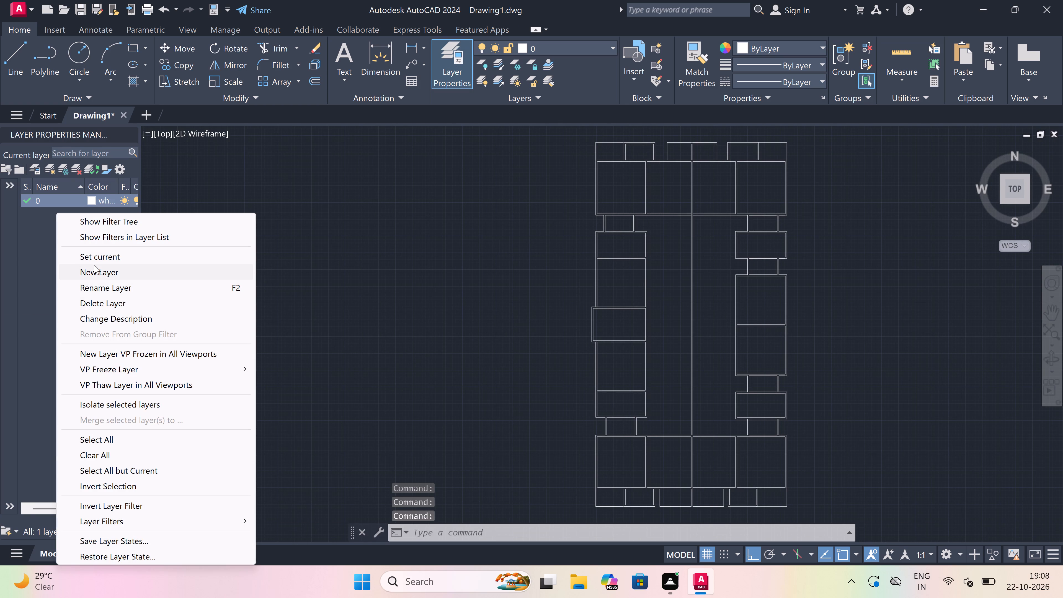
click(98, 267)
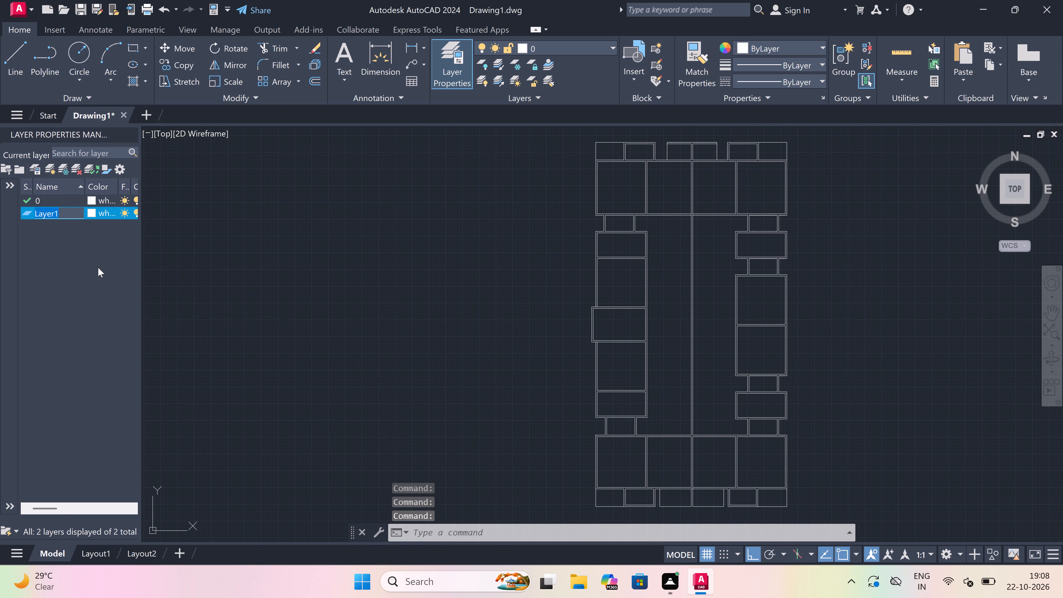
key(BackSpace)
text(line1)
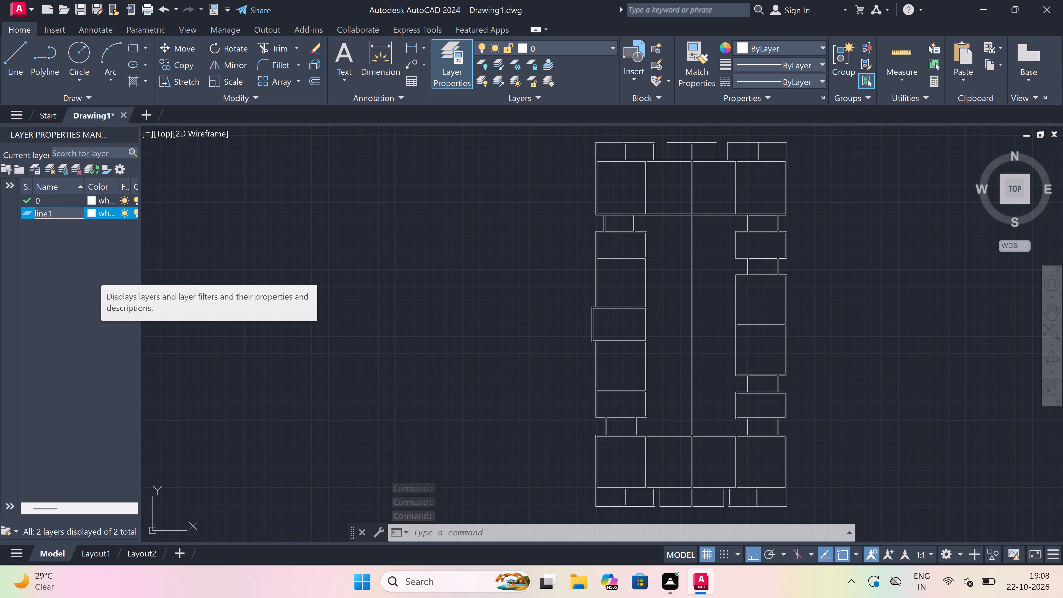
click(93, 214)
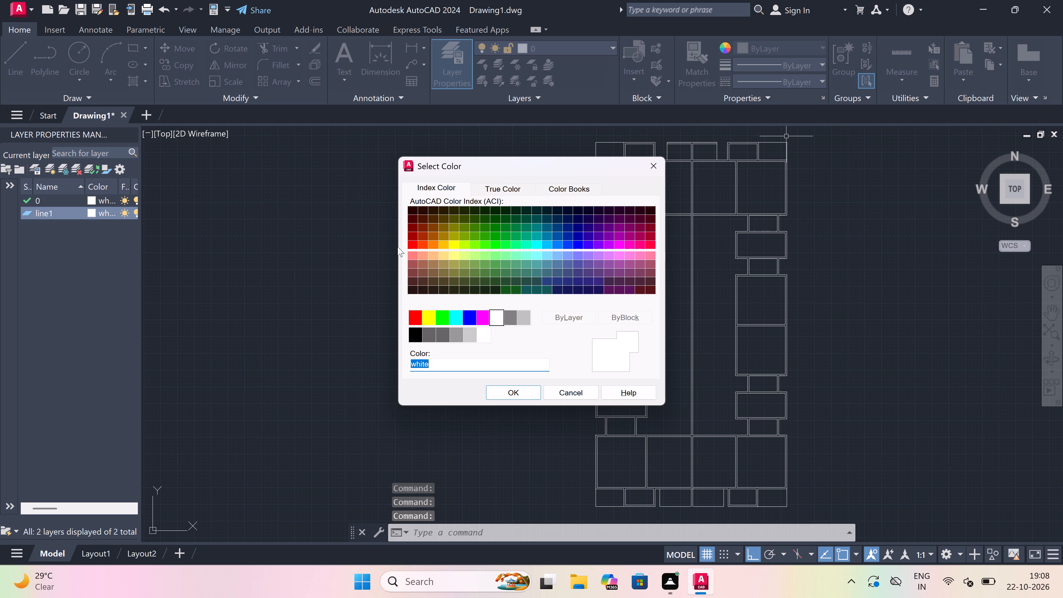
click(414, 251)
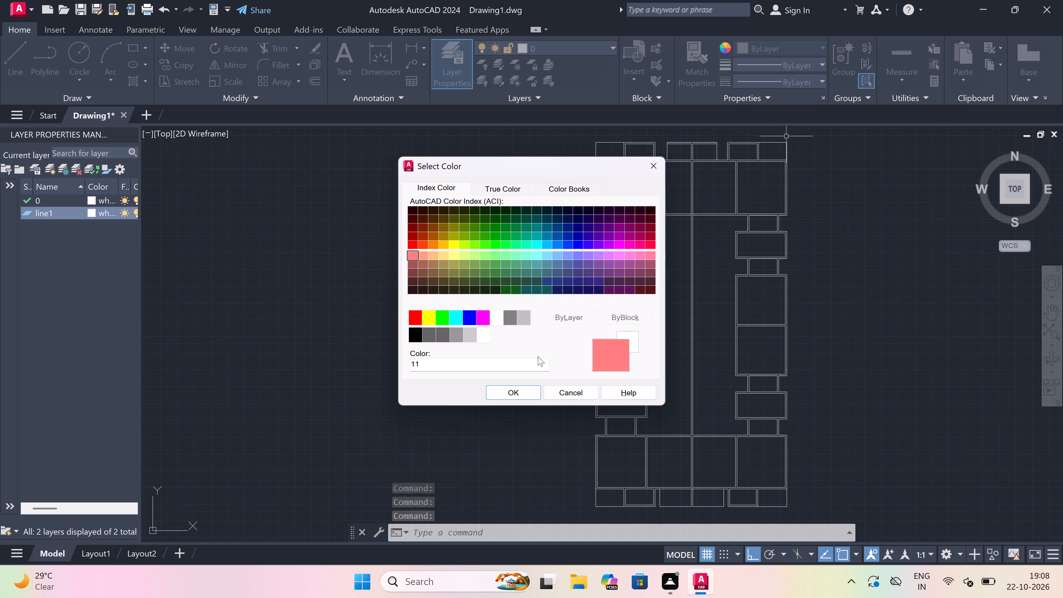
click(506, 388)
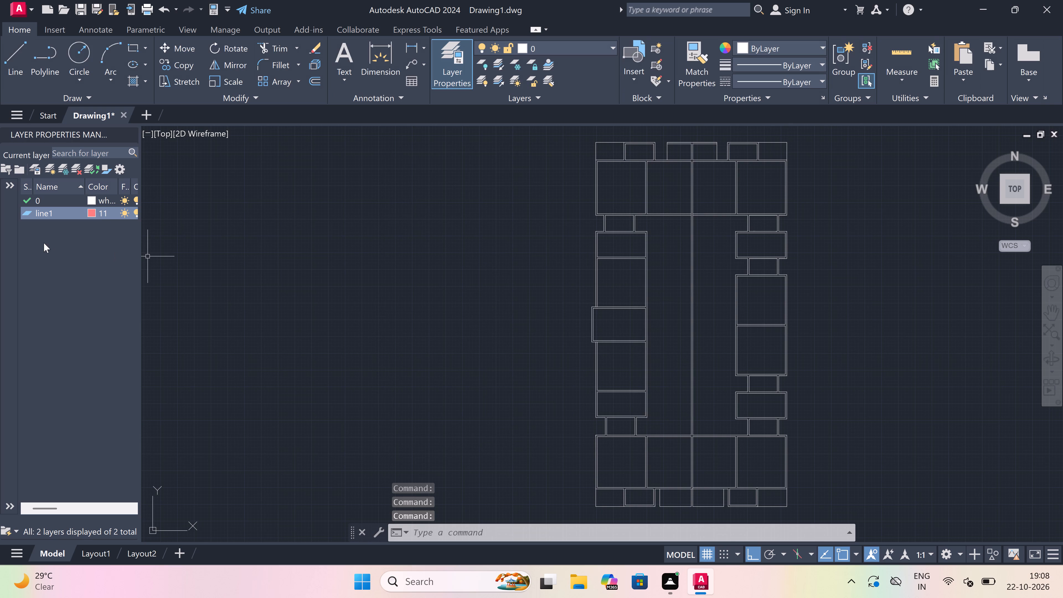
Create a new layer named line2 and set its color to index 81.
right_click(43, 241)
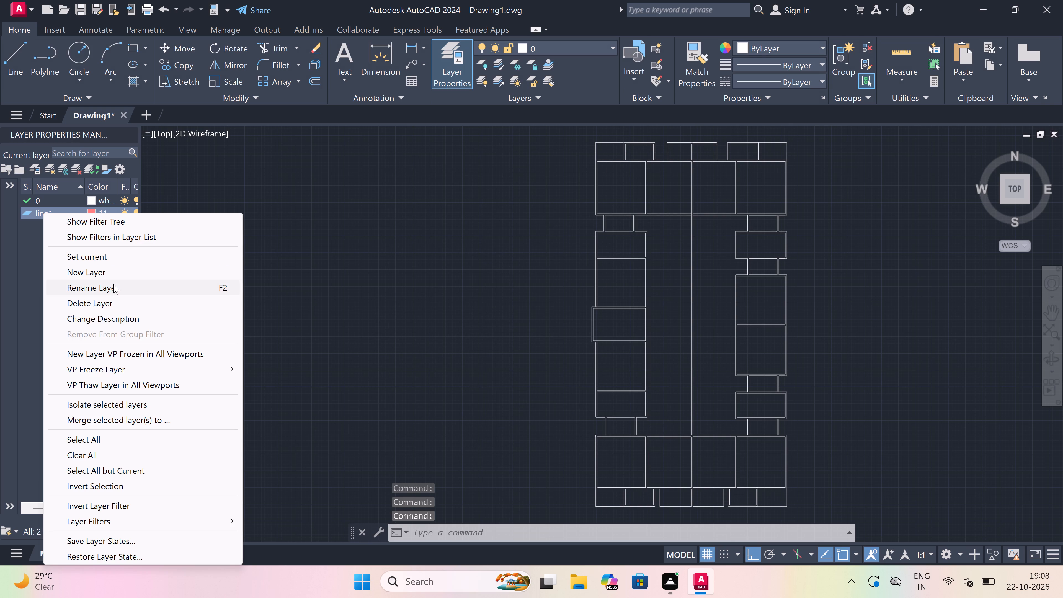
click(114, 277)
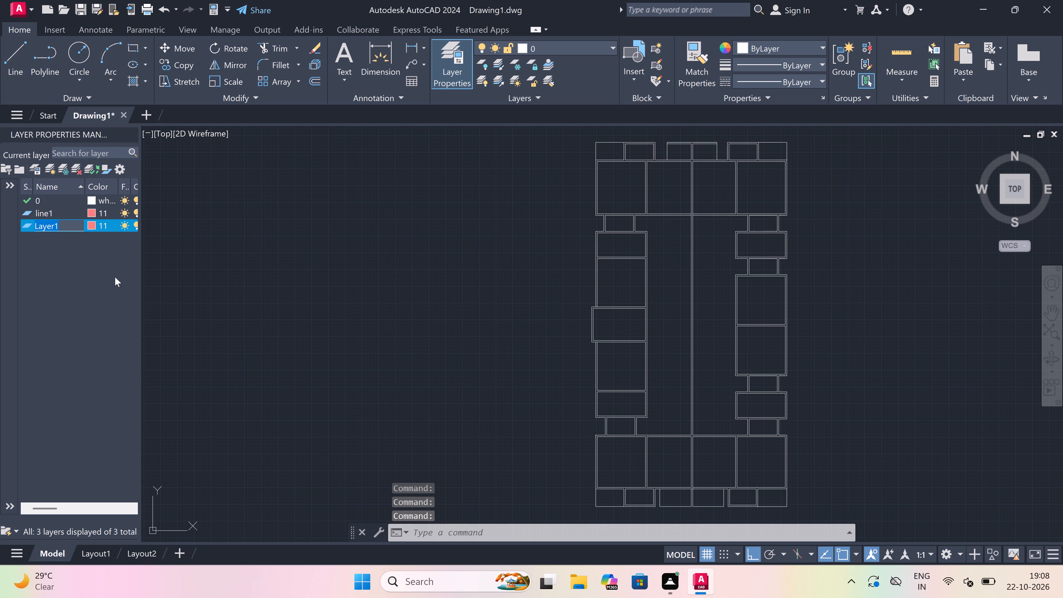
key(BackSpace)
text(line2)
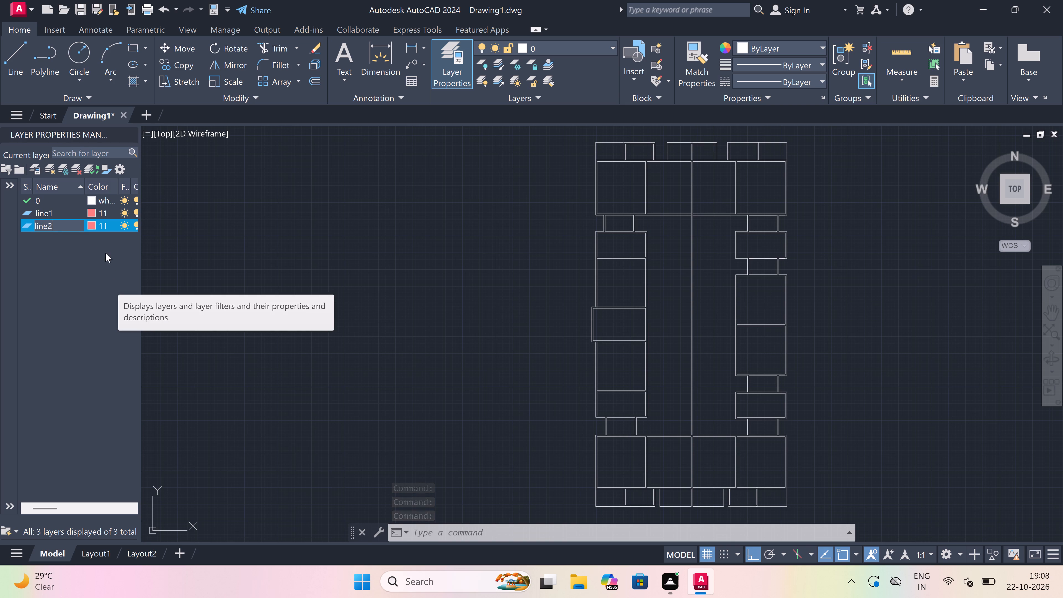
click(91, 222)
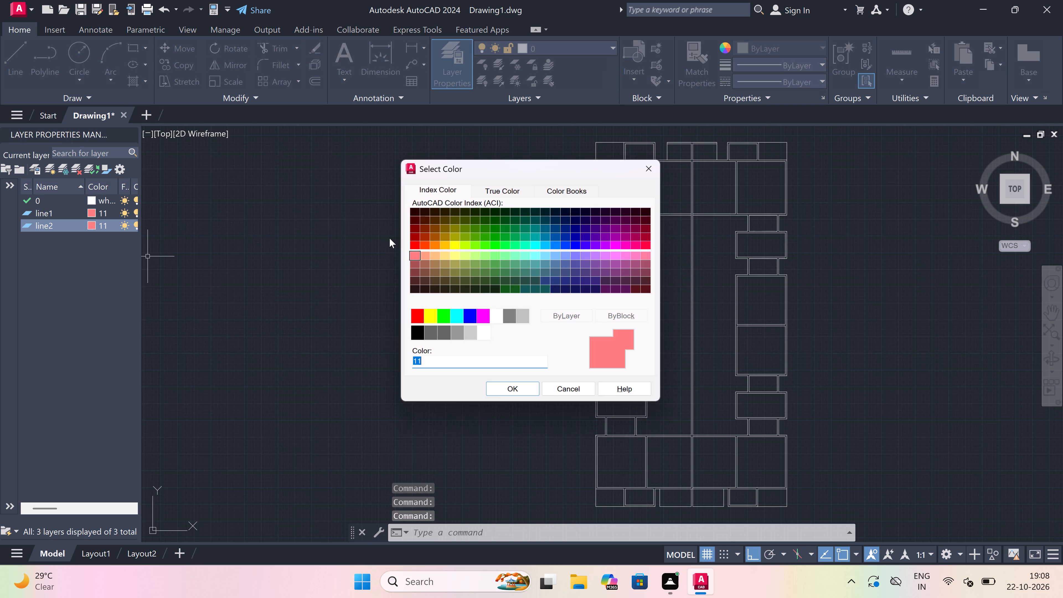
click(485, 257)
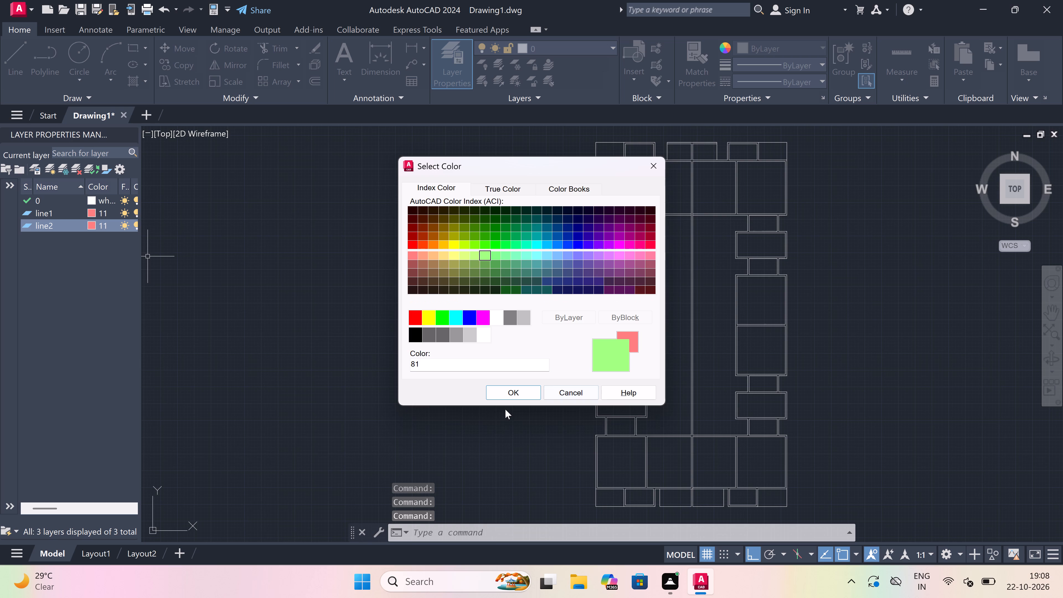
click(505, 391)
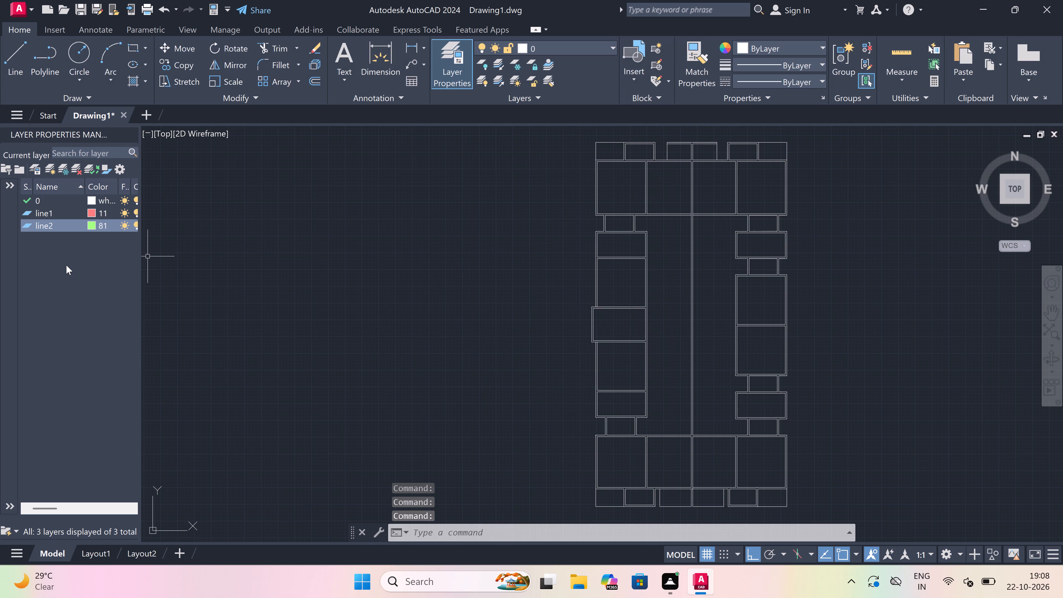
Create a new layer named line3 and set its color to index 161.
right_click(66, 265)
click(114, 266)
key(BackSpace)
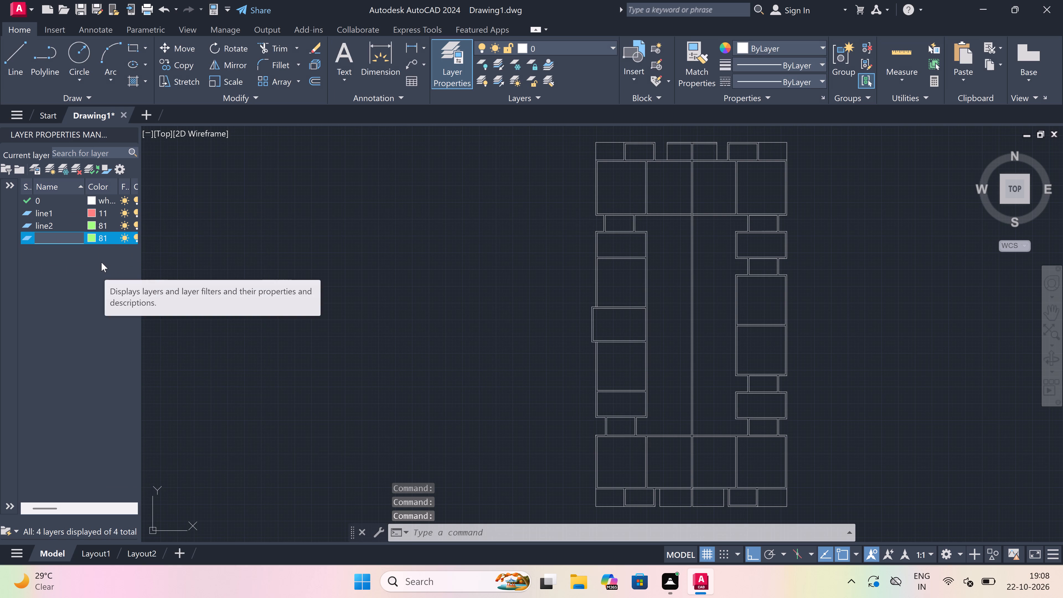
text(lin)
text(e3)
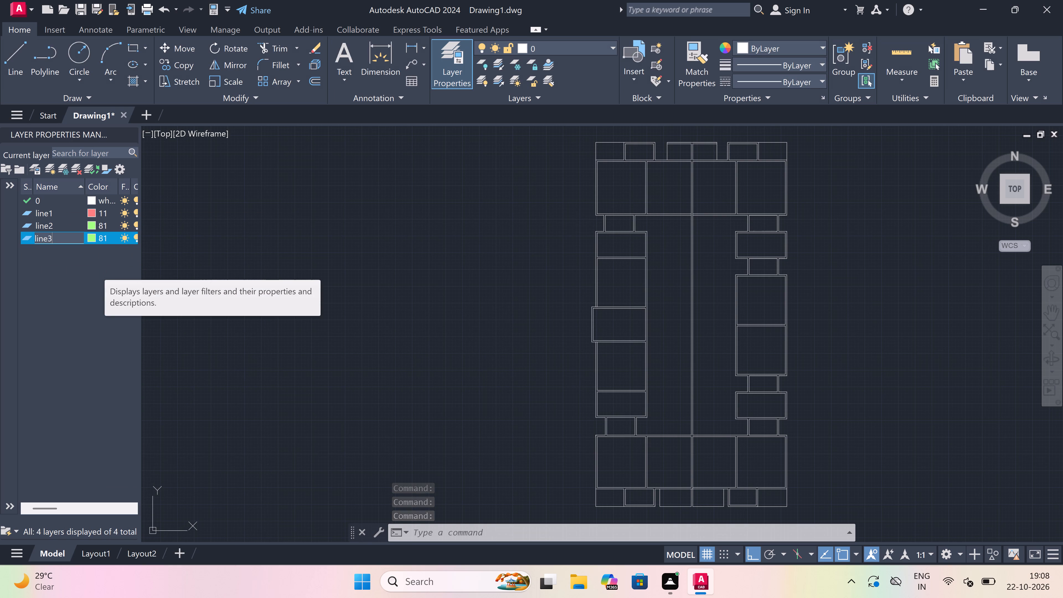
click(92, 235)
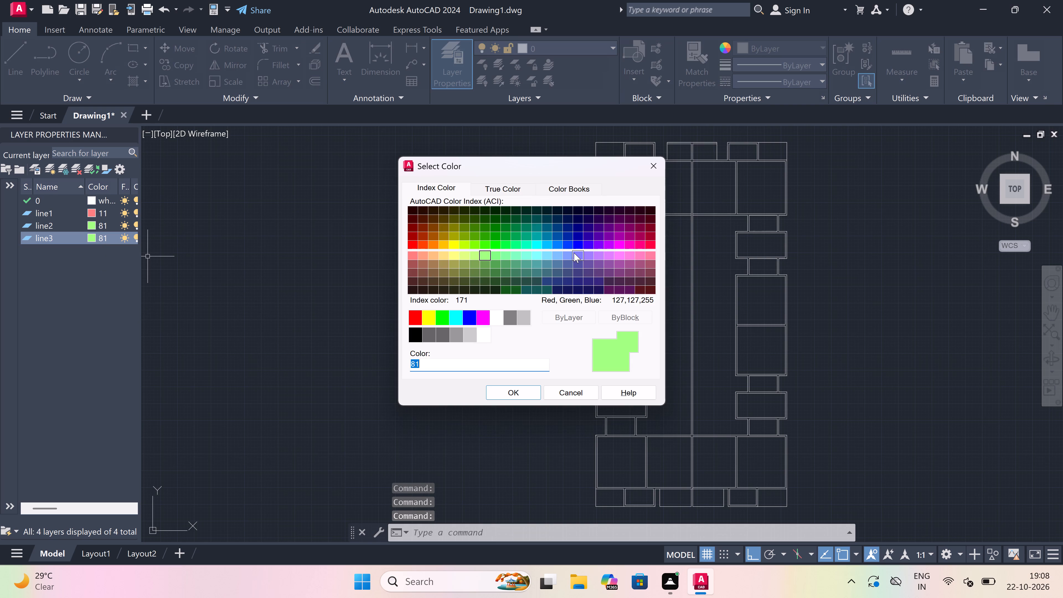
click(571, 251)
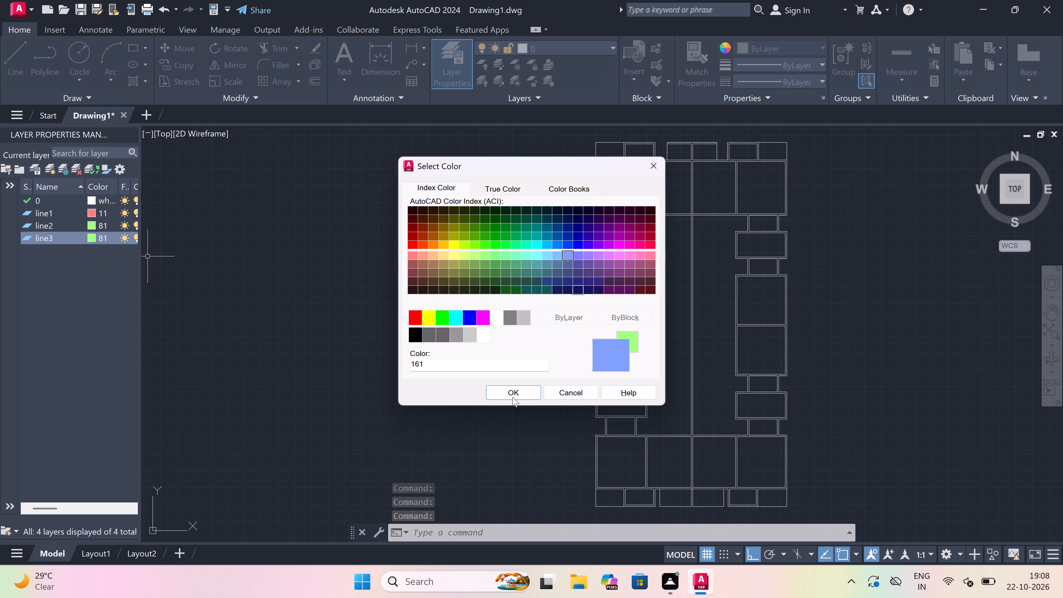
click(513, 395)
Create a new layer named line4 and set its color to index 201.
right_click(69, 272)
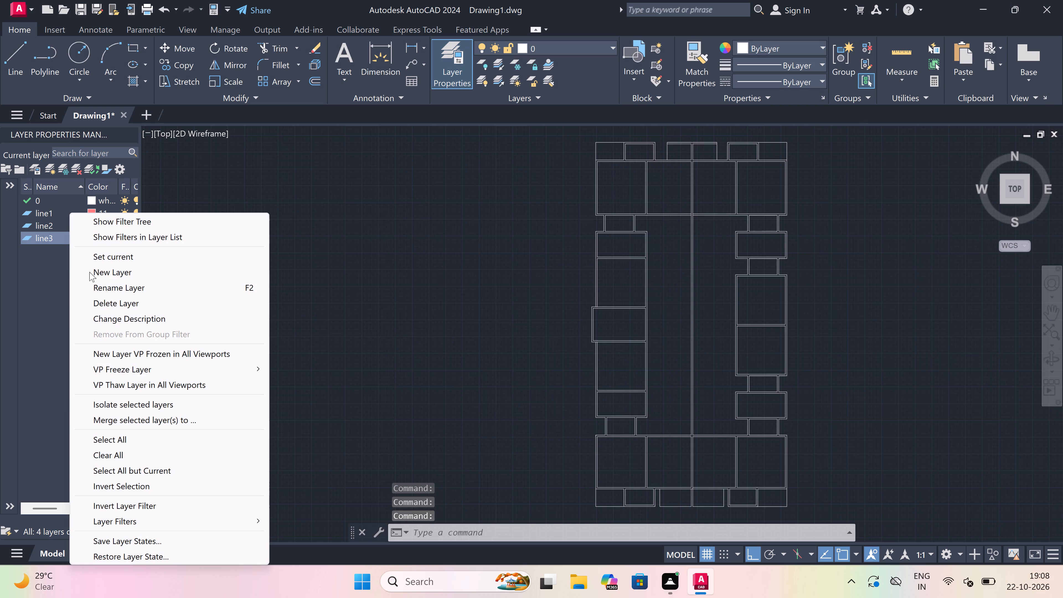
click(115, 273)
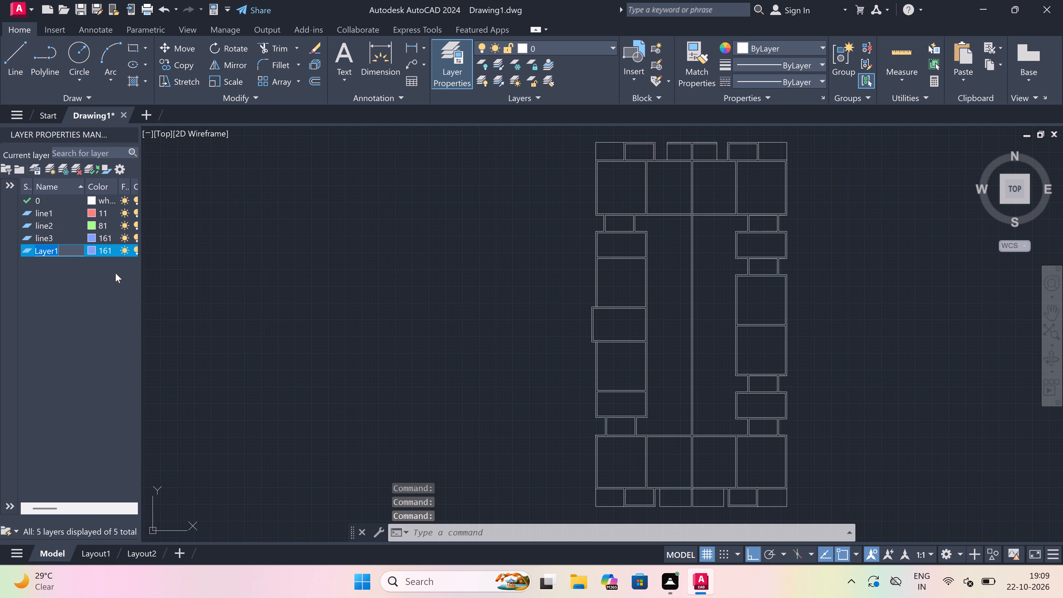
key(BackSpace)
text(line4)
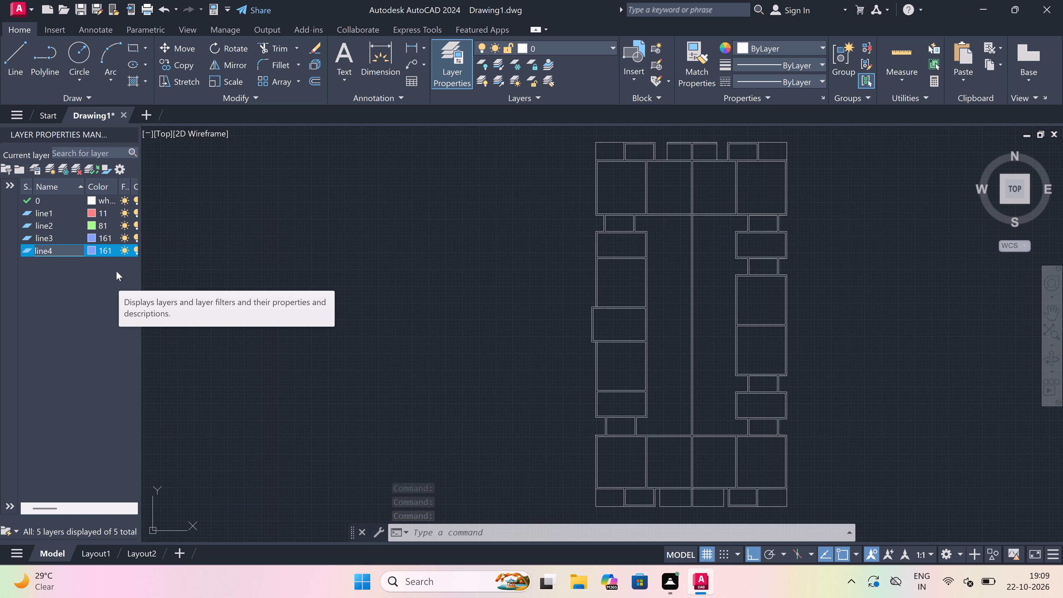
click(90, 248)
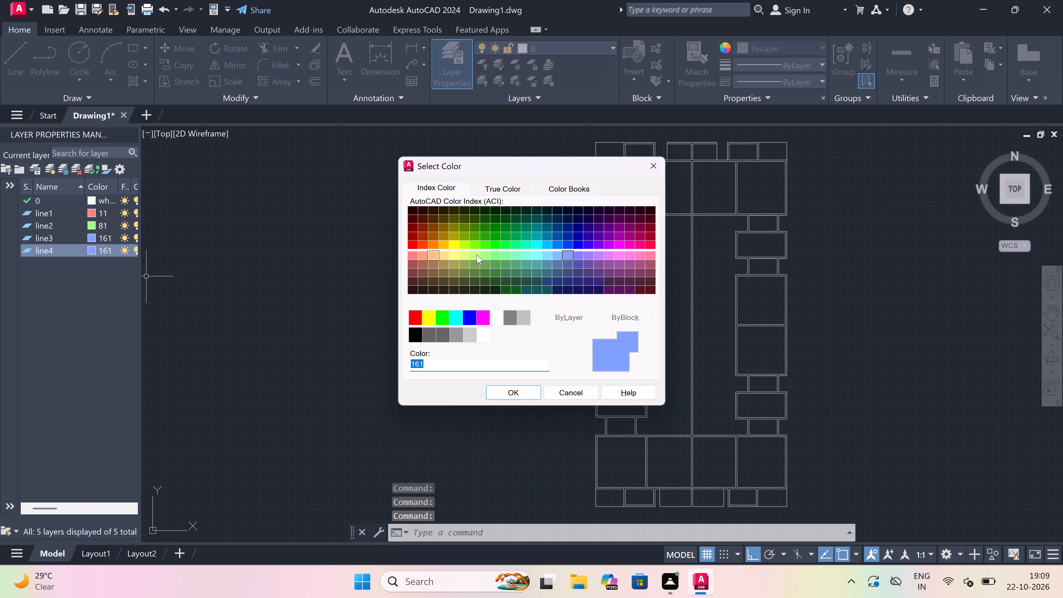
click(610, 251)
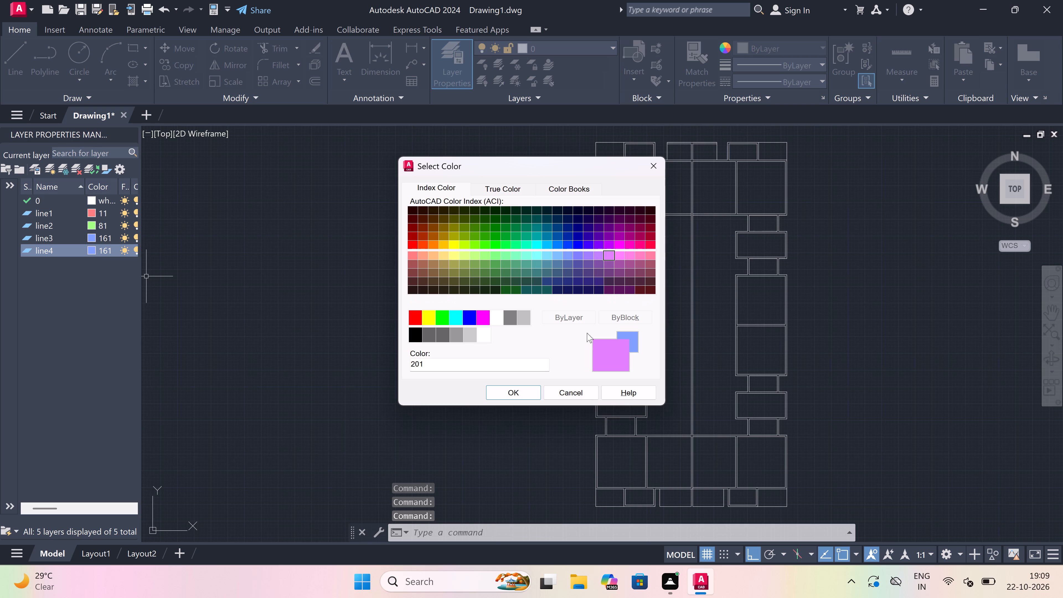
click(518, 390)
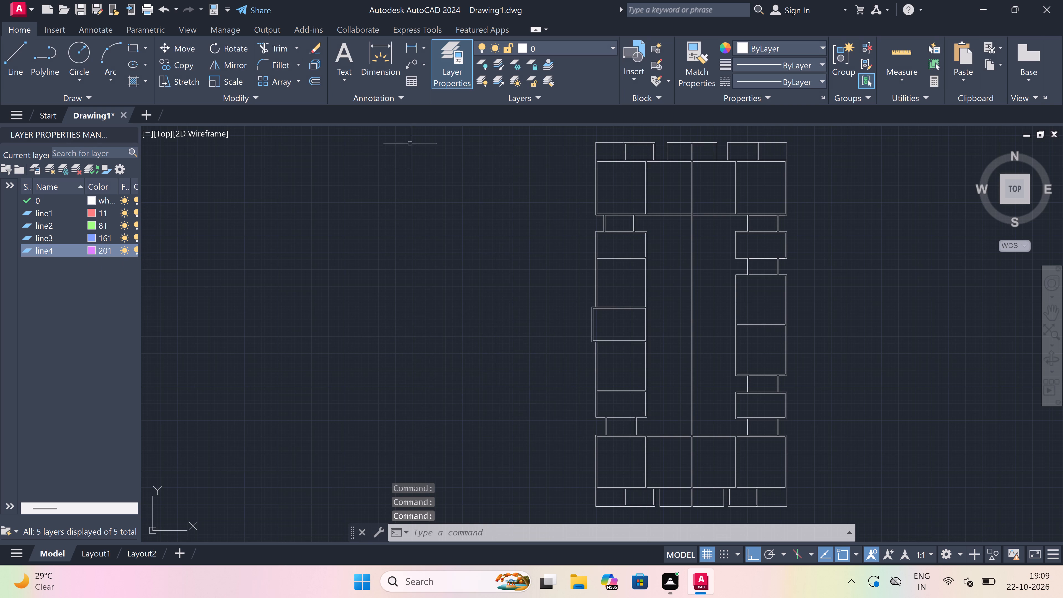
Close the layer manager and make line1 the current layer.
scroll(526, 229, down, 2)
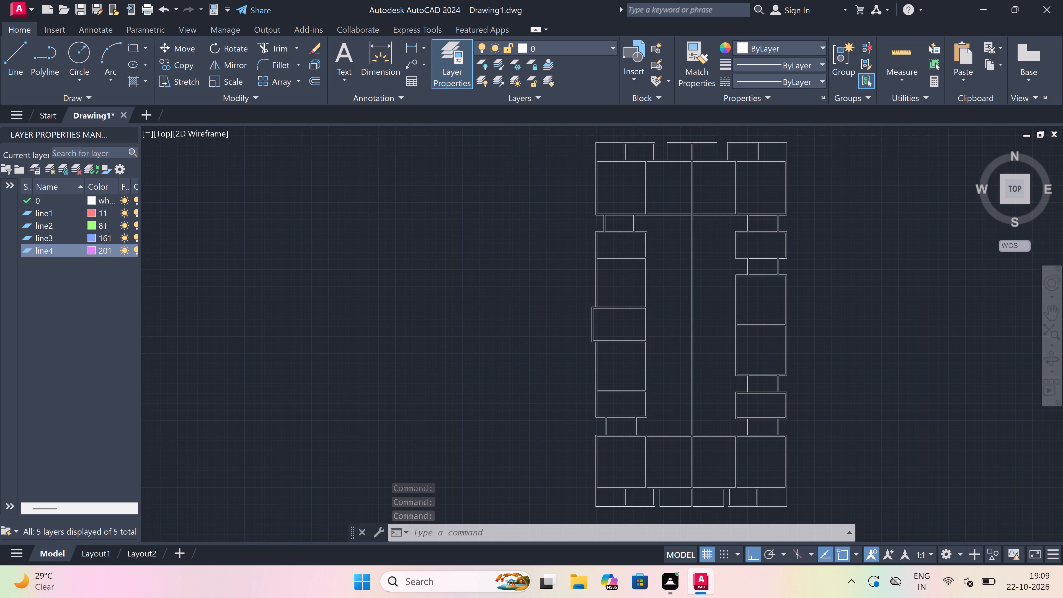
scroll(564, 194, up, 4)
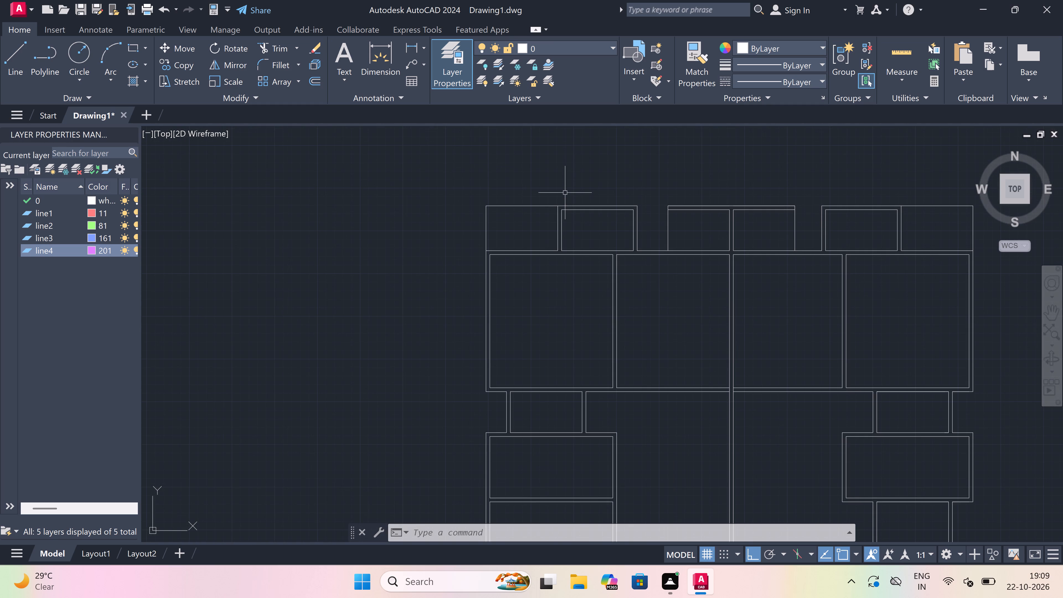
click(130, 130)
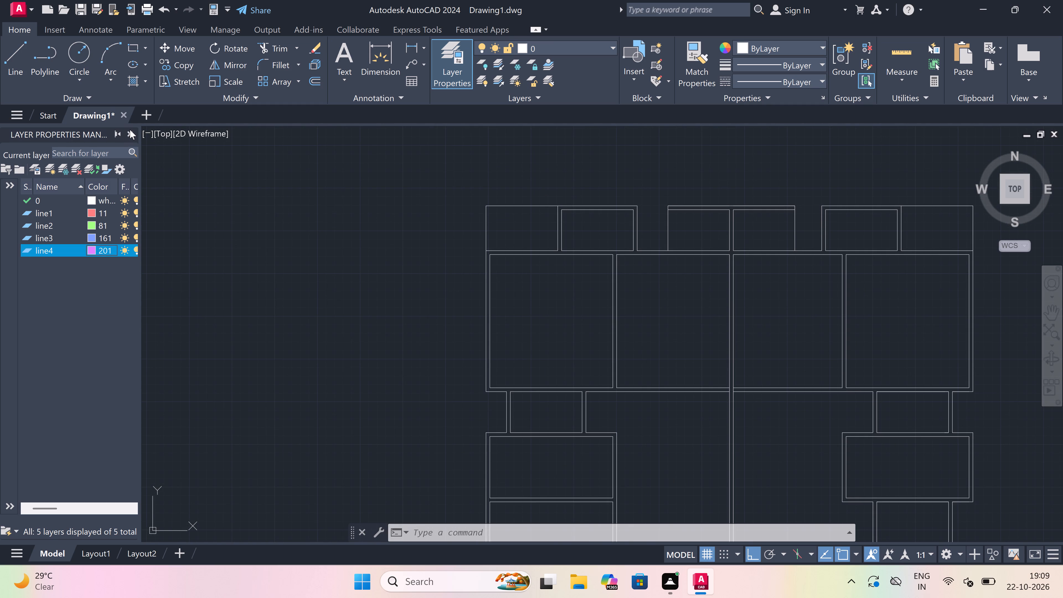
click(130, 132)
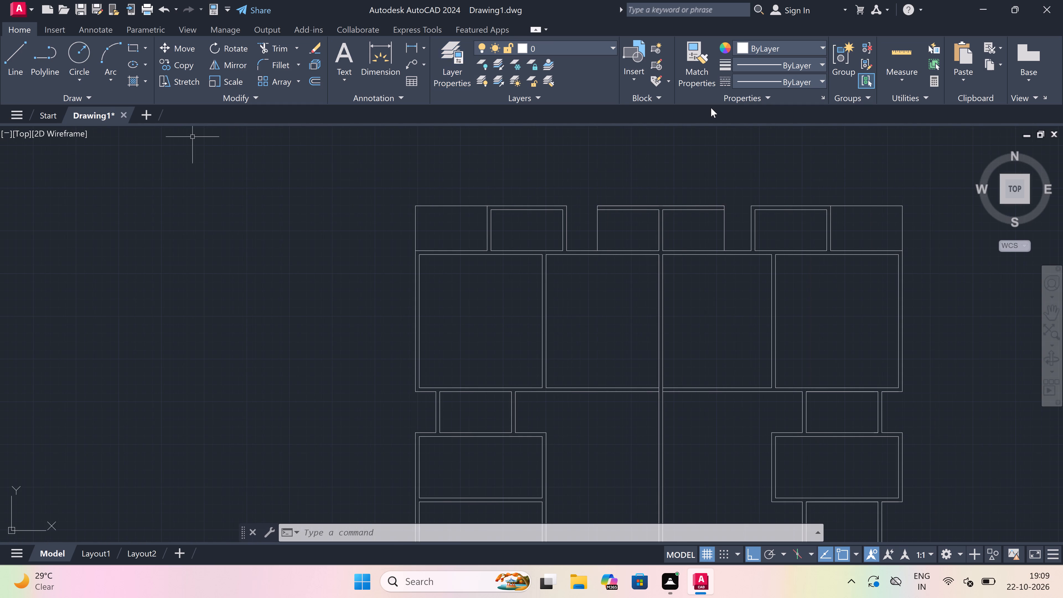
click(597, 43)
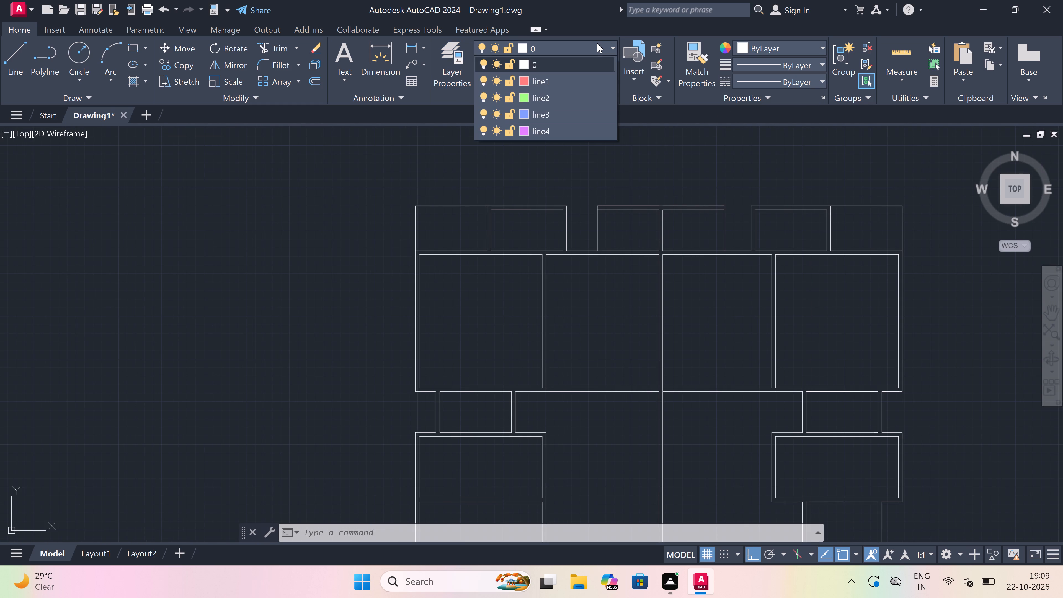
click(574, 79)
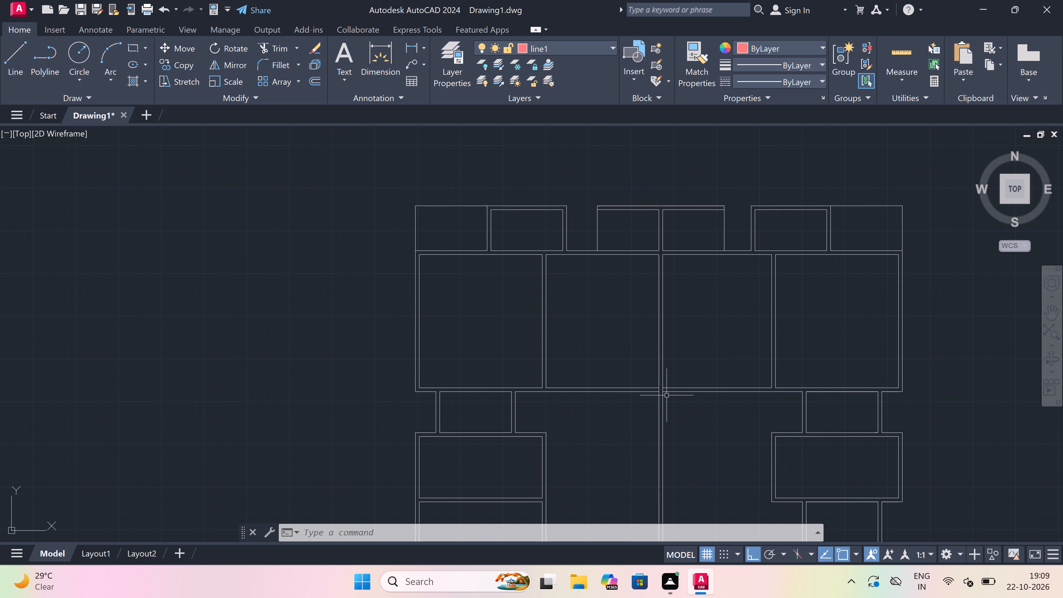
Draw a door jamb across the upper-left room's bottom wall near its right corner, with a 2" stub and a 3' door leaf upward.
scroll(589, 302, down, 1)
scroll(580, 311, up, 1)
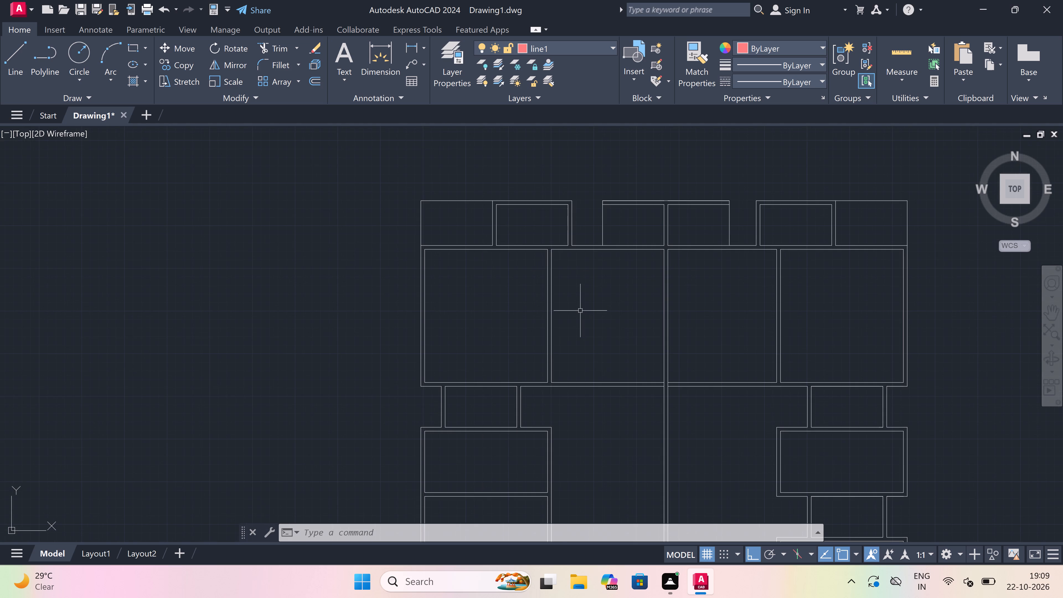
key(l)
key(space)
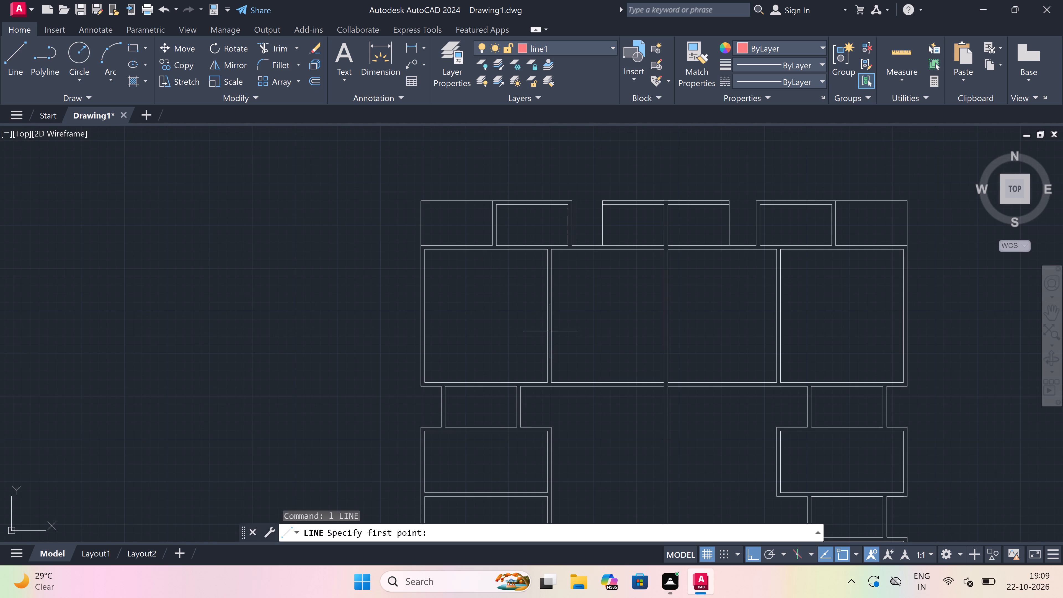
scroll(514, 409, up, 1)
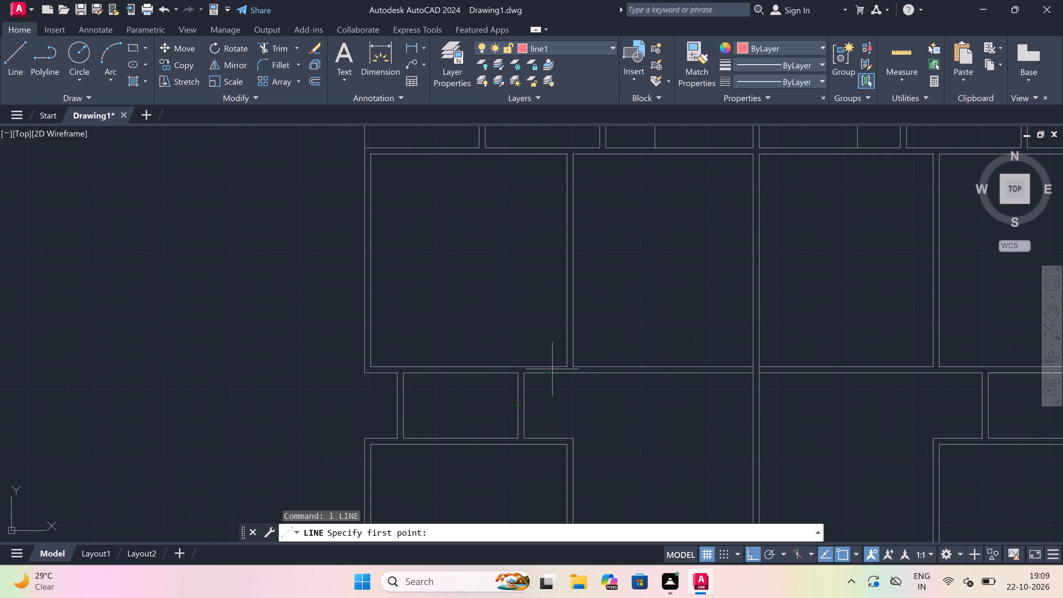
scroll(549, 367, up, 2)
scroll(580, 368, up, 2)
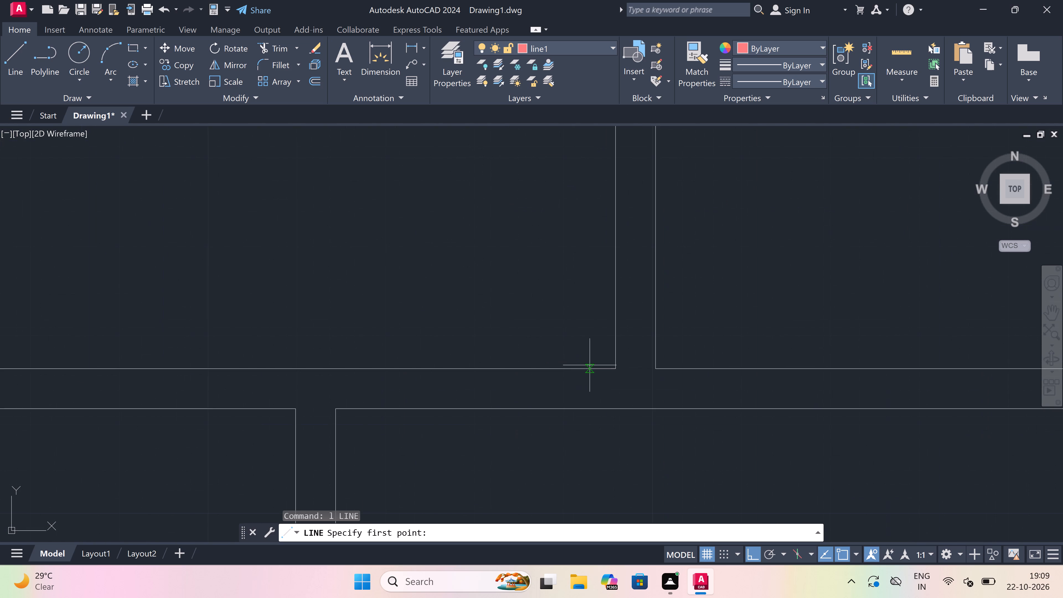
click(604, 369)
drag(606, 406, 608, 399)
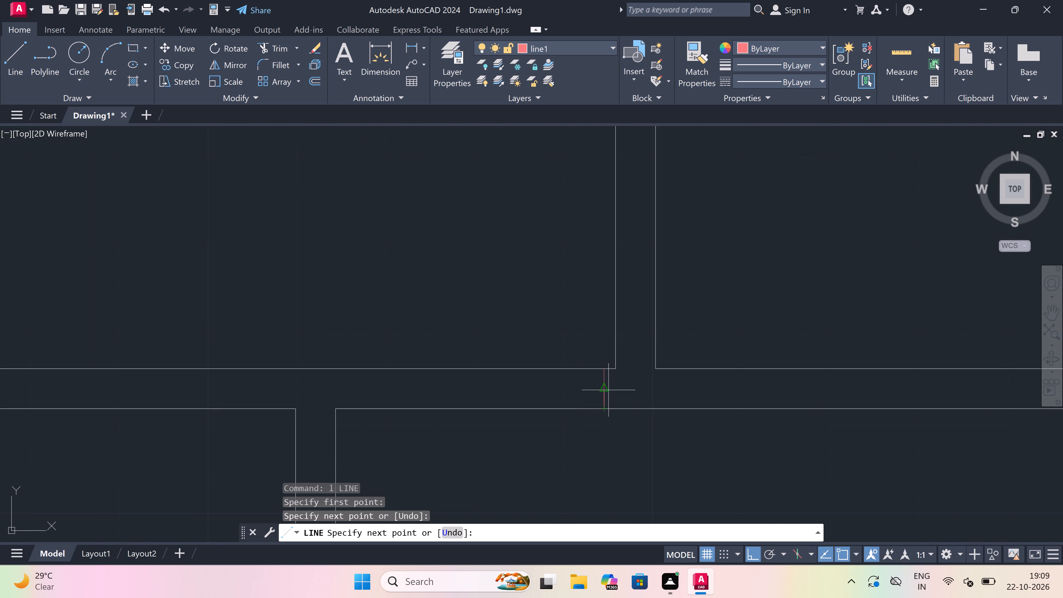
click(608, 383)
key(2)
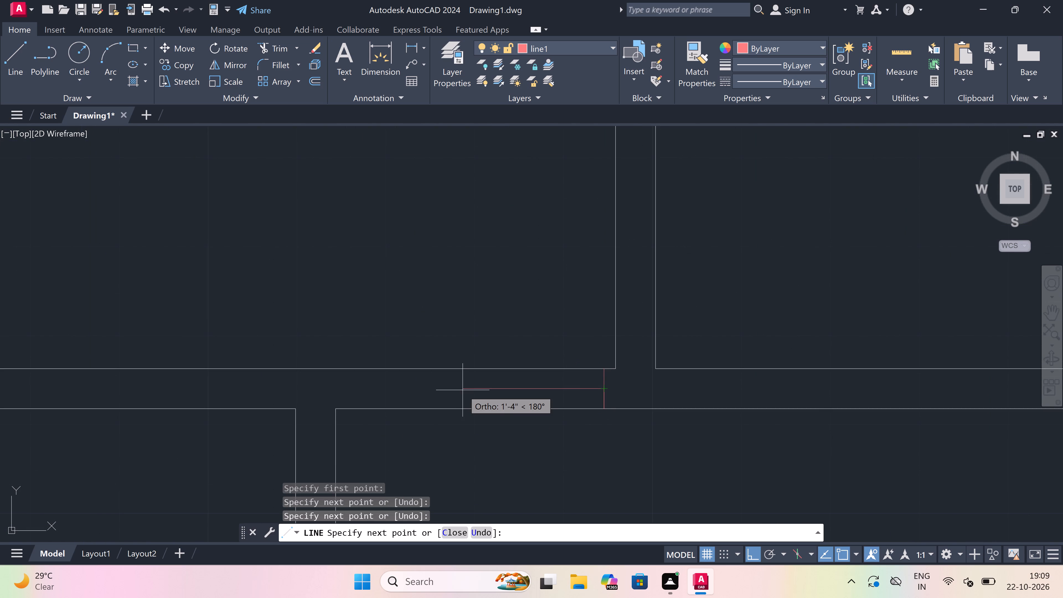
key(shift+quotedbl)
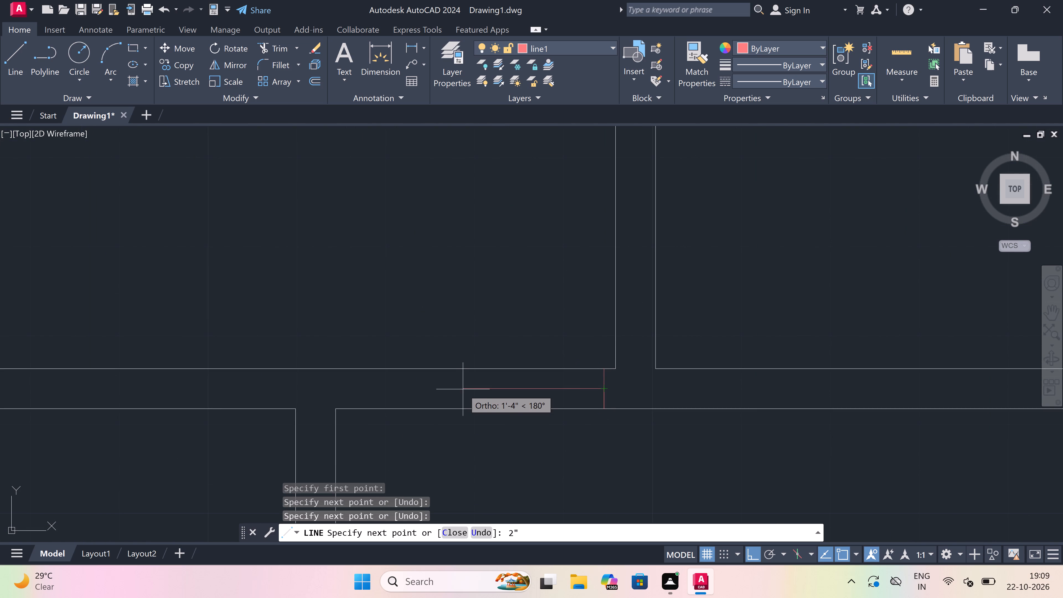
key(space)
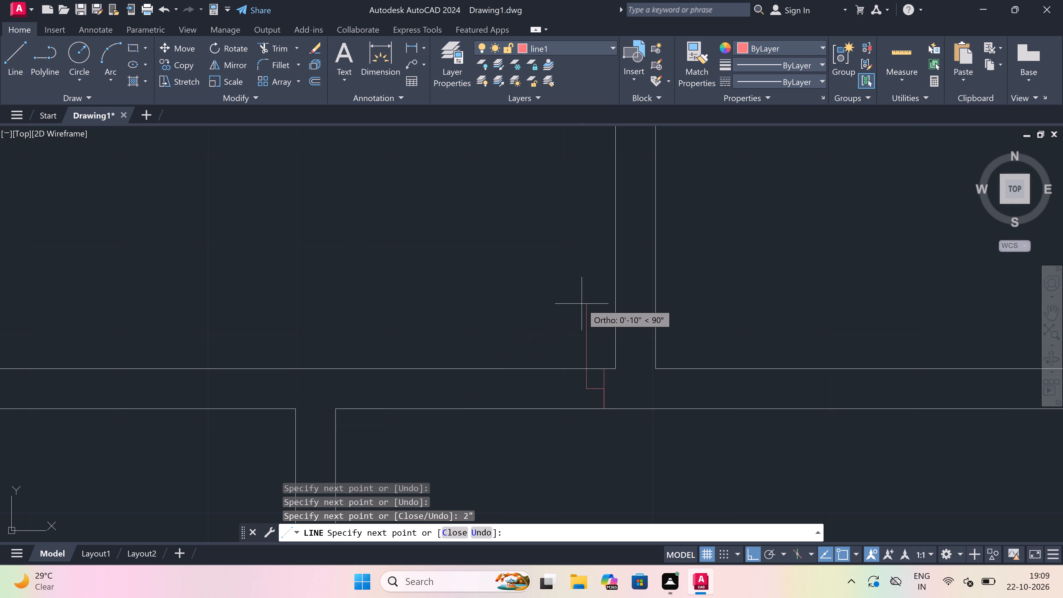
key(3)
text(')
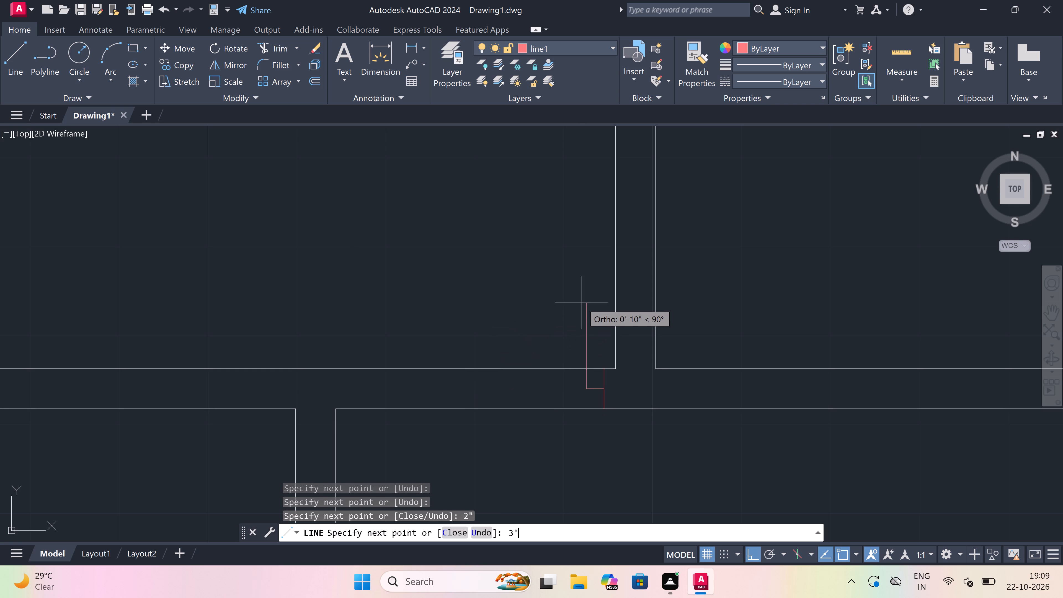
key(space)
key(Escape)
Draw the opposite jamb line across the same wall, with a 2" stub from its midpoint toward the door leaf.
key(space)
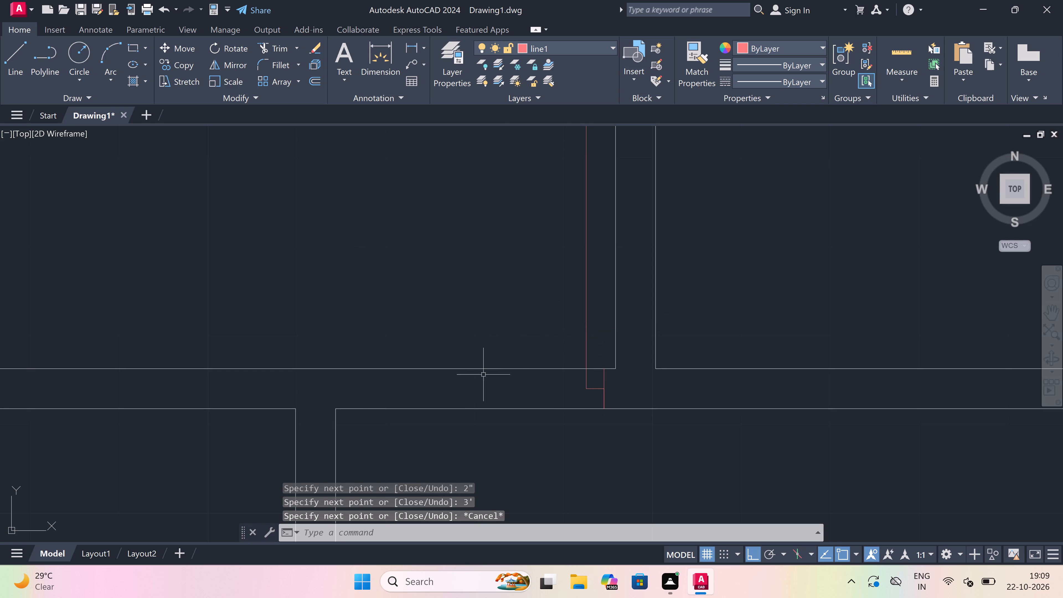
scroll(475, 379, down, 4)
scroll(451, 381, up, 3)
scroll(473, 373, up, 2)
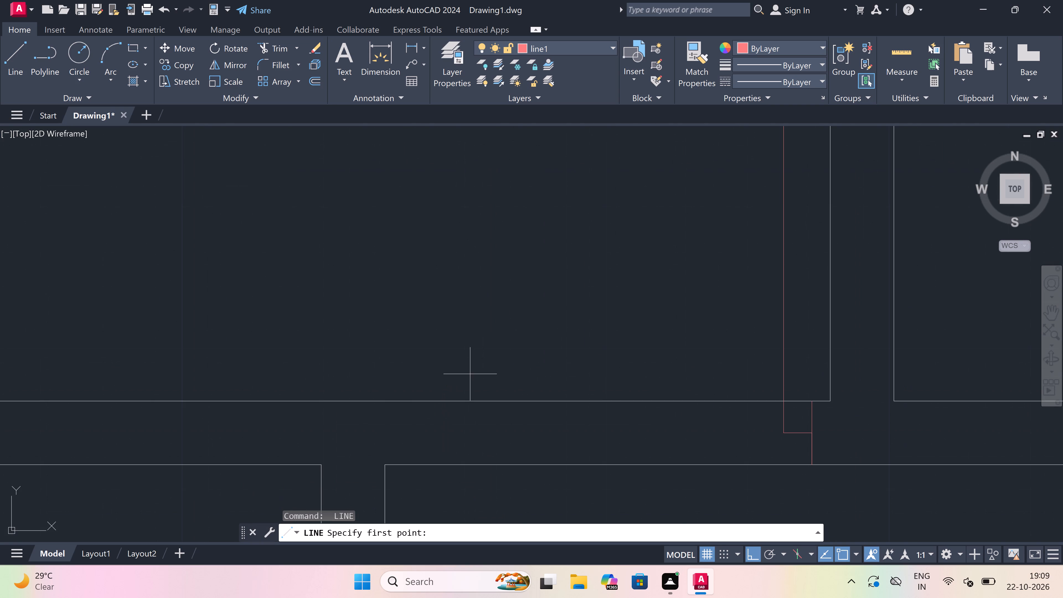
click(412, 399)
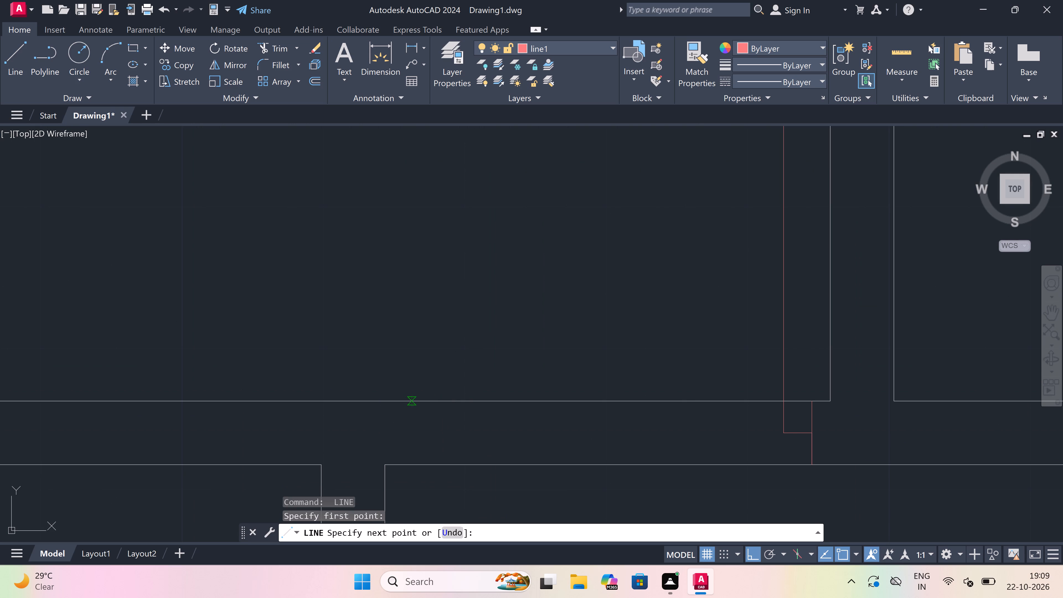
drag(410, 470, 410, 465)
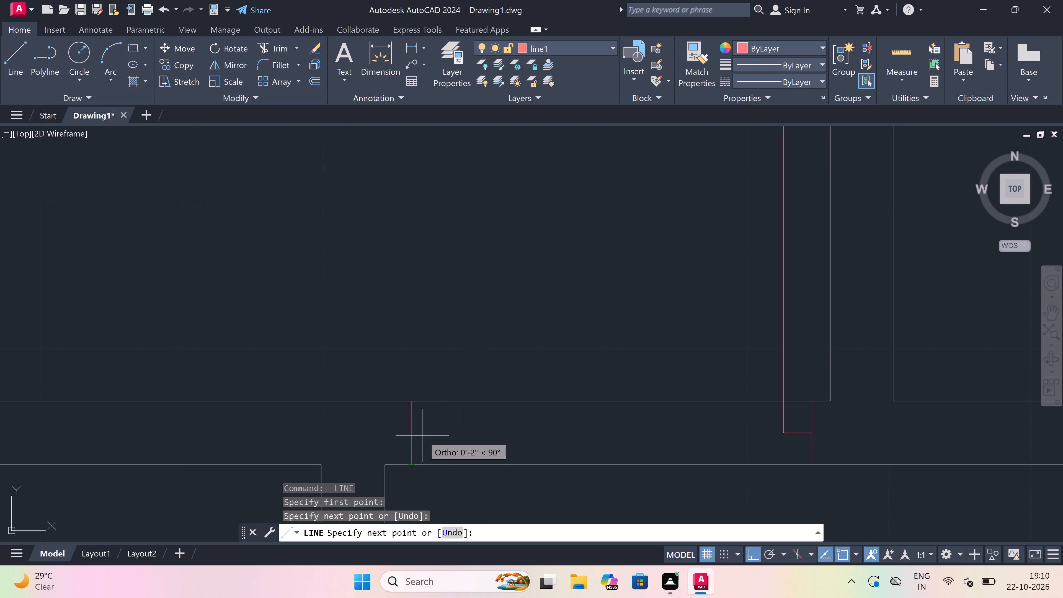
drag(410, 432, 457, 436)
key(2)
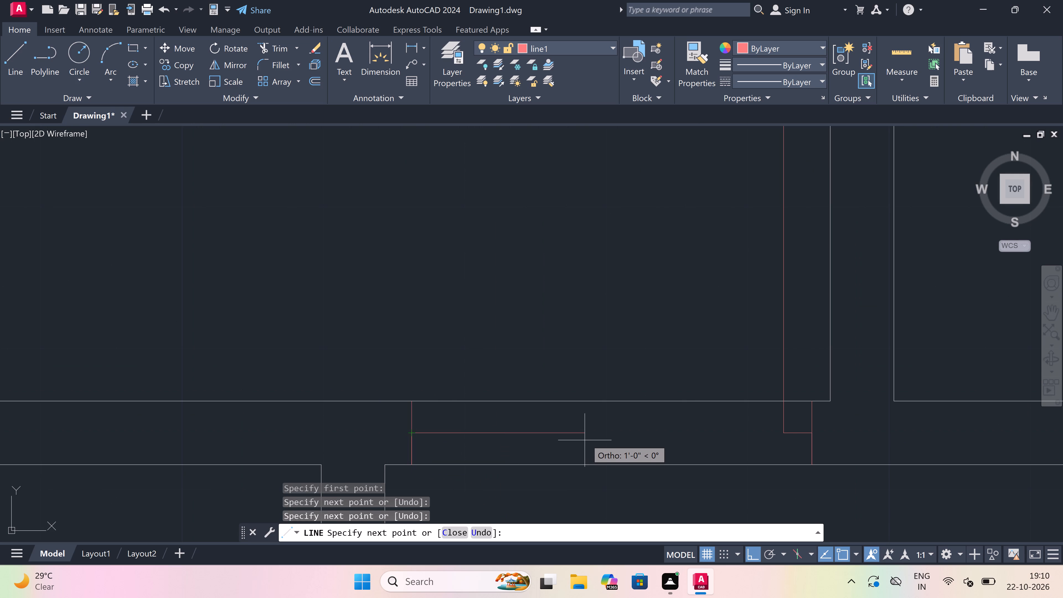
key(shift+quotedbl)
key(space)
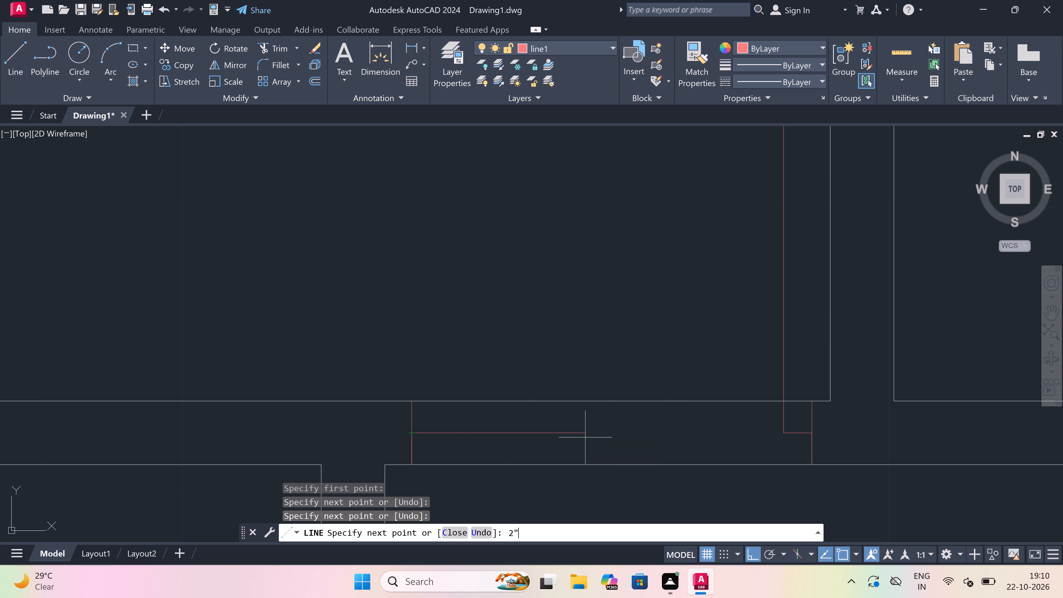
key(Escape)
Draw the door swing with a Start, End, Direction arc from the leaf's top end to the opposite stub's end.
scroll(585, 437, down, 2)
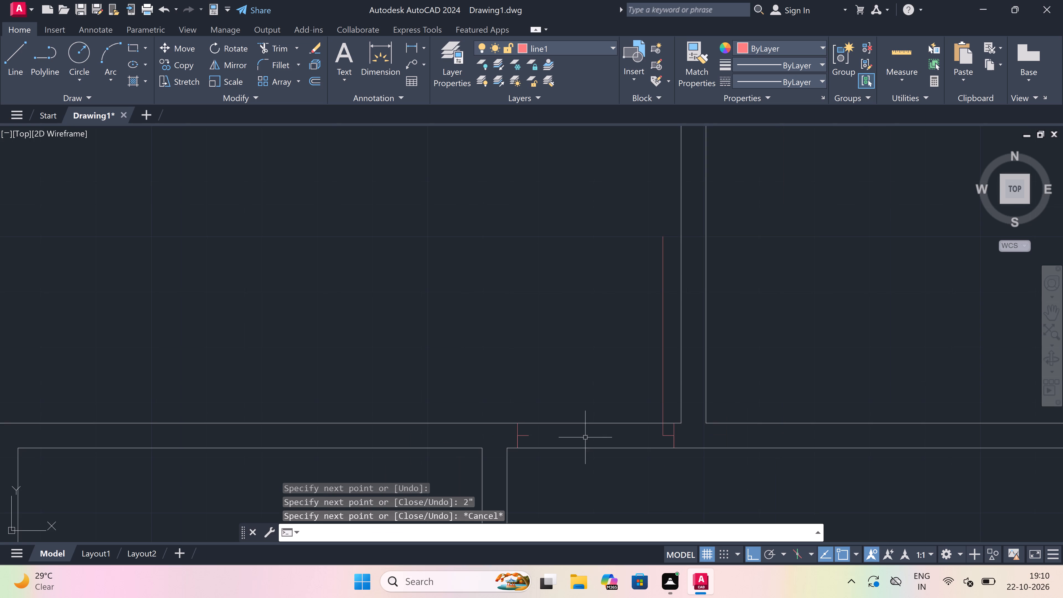
click(107, 76)
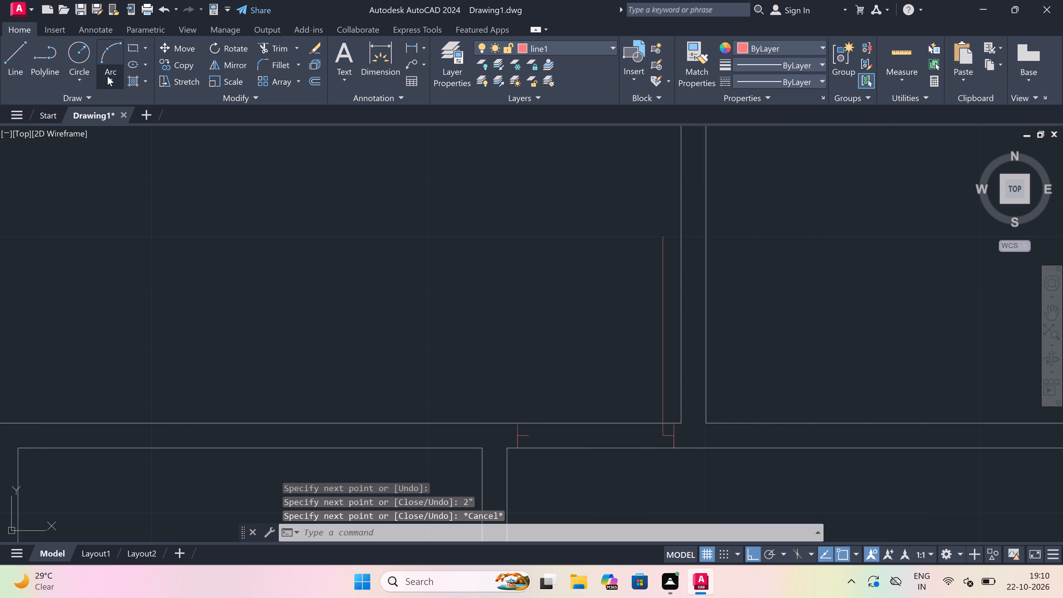
click(151, 241)
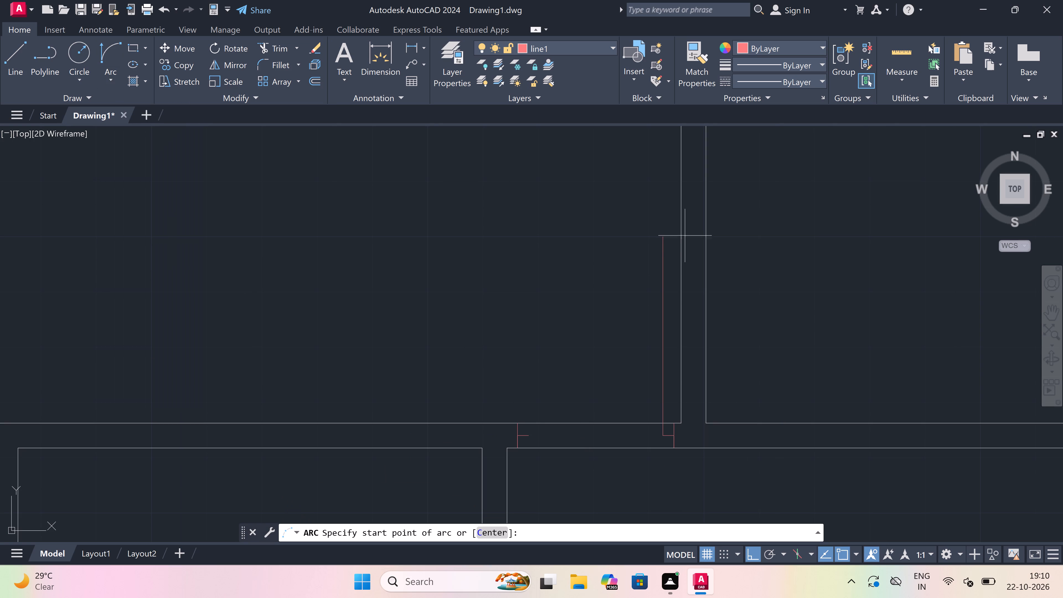
click(660, 237)
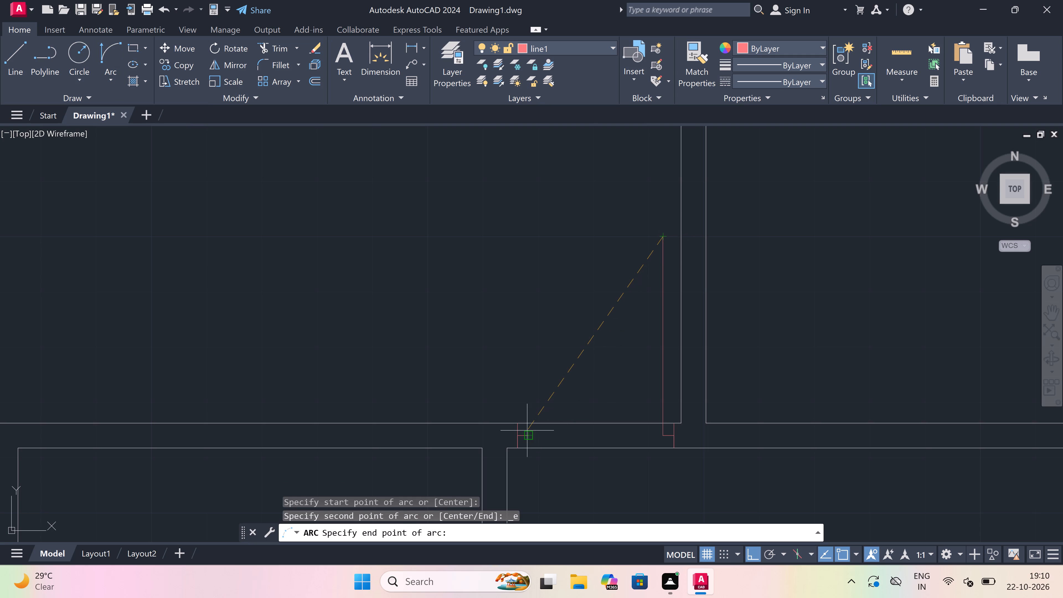
drag(527, 431, 528, 414)
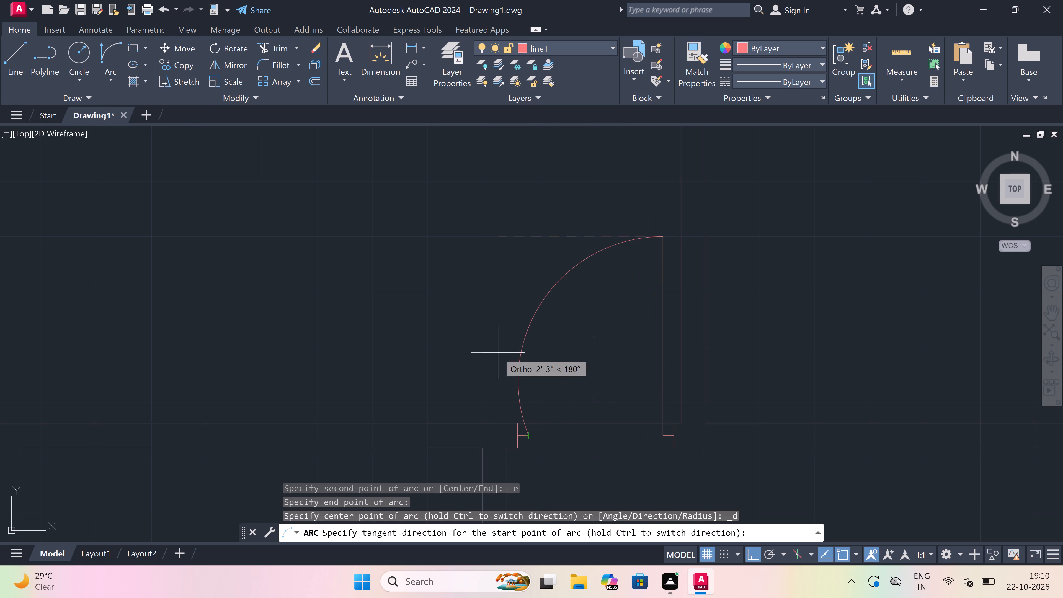
click(469, 315)
Trim the two wall lines between the door jambs to open the doorway.
key(t)
key(r)
key(space)
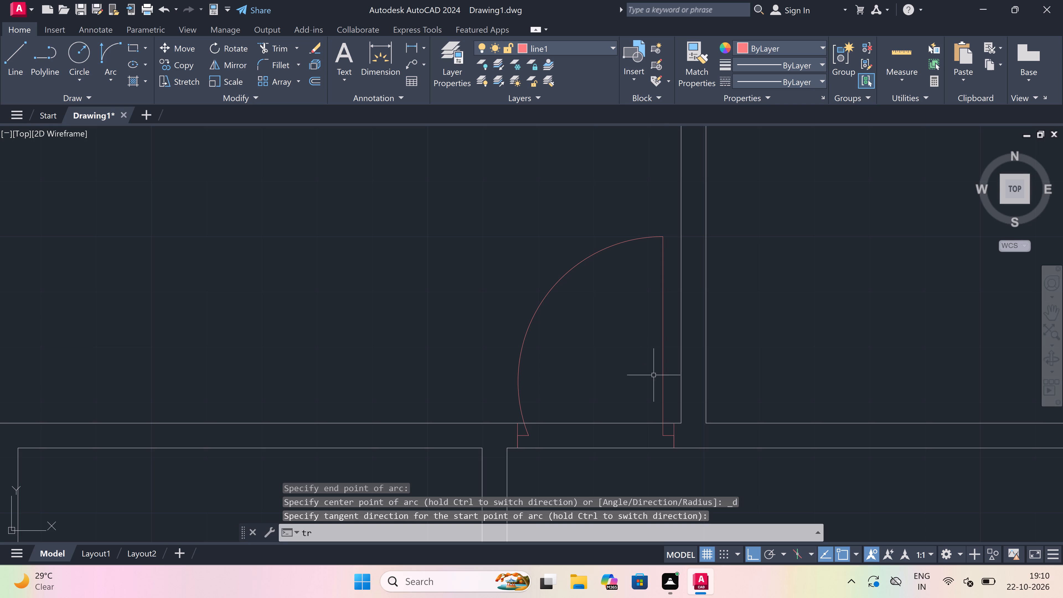
scroll(630, 343, down, 2)
drag(630, 350, 630, 355)
click(619, 427)
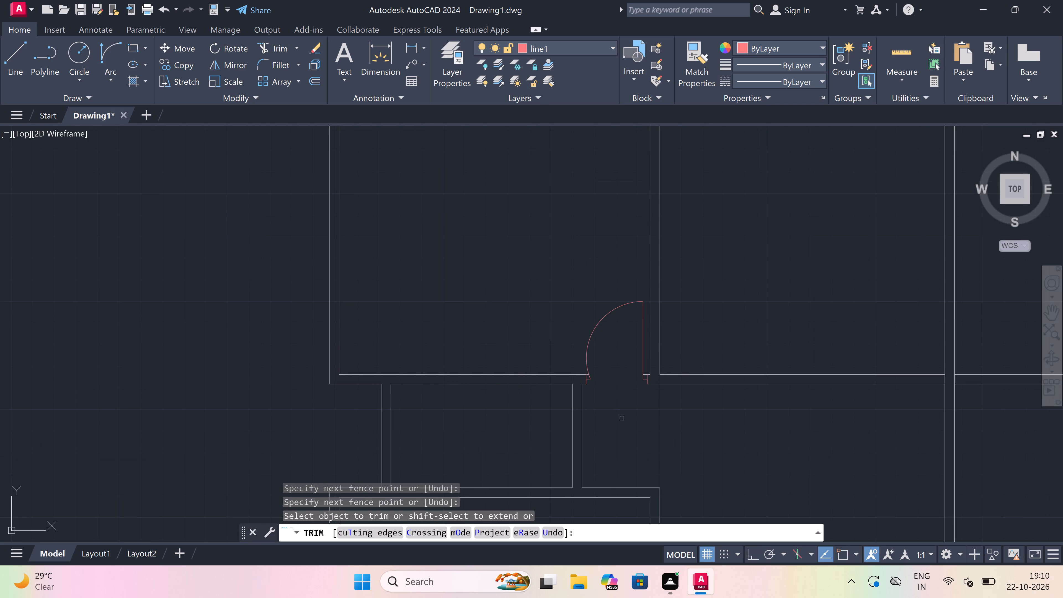
key(Escape)
Draw a jamb near the bottom of the small room's right wall below, with a 2" upward stub and a 2' leaf into the room.
scroll(507, 357, down, 3)
scroll(520, 394, up, 2)
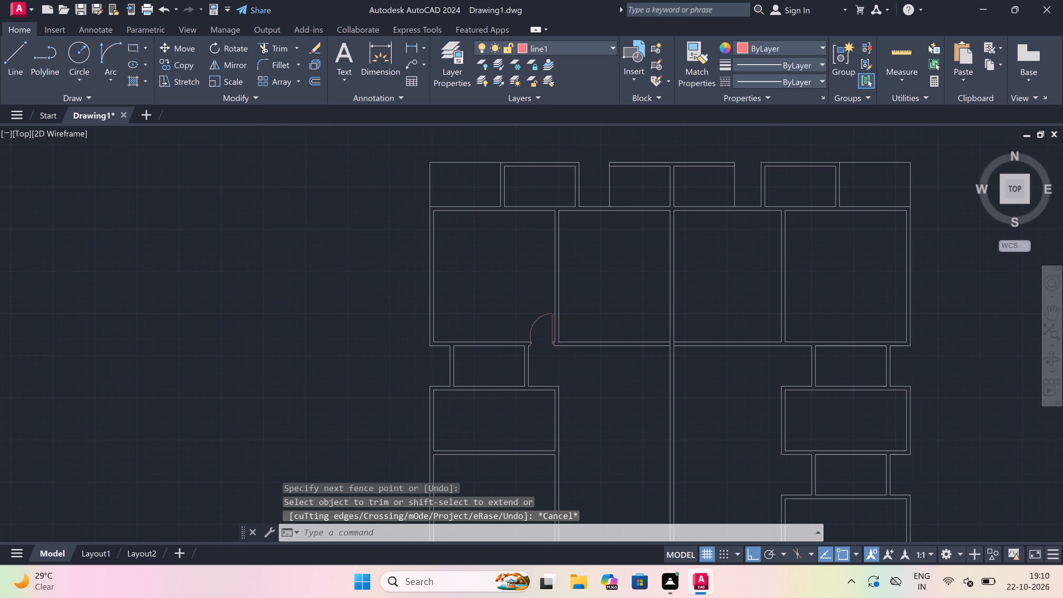
key(l)
key(space)
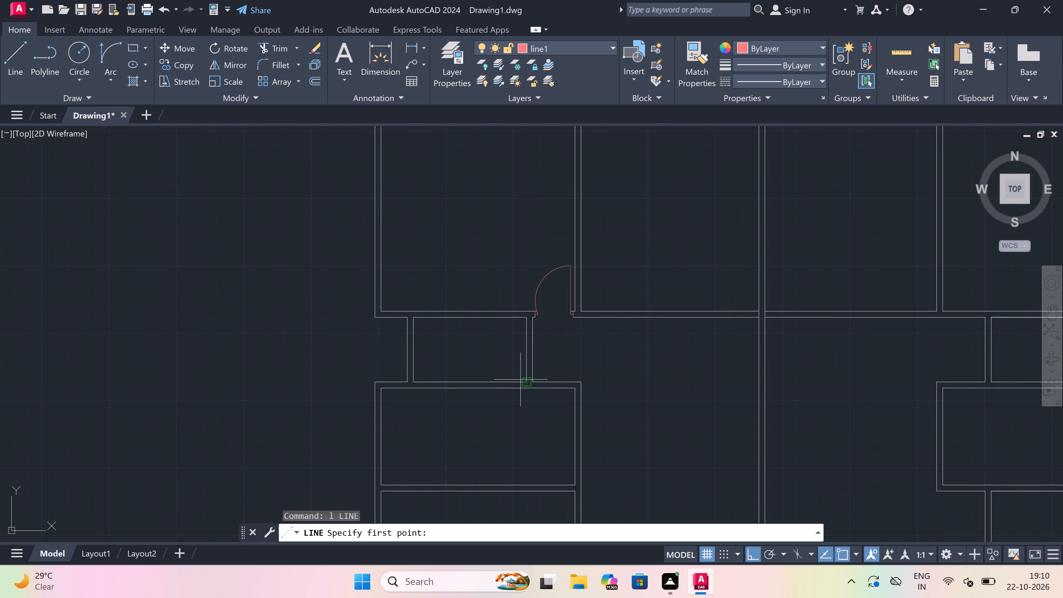
scroll(535, 366, up, 2)
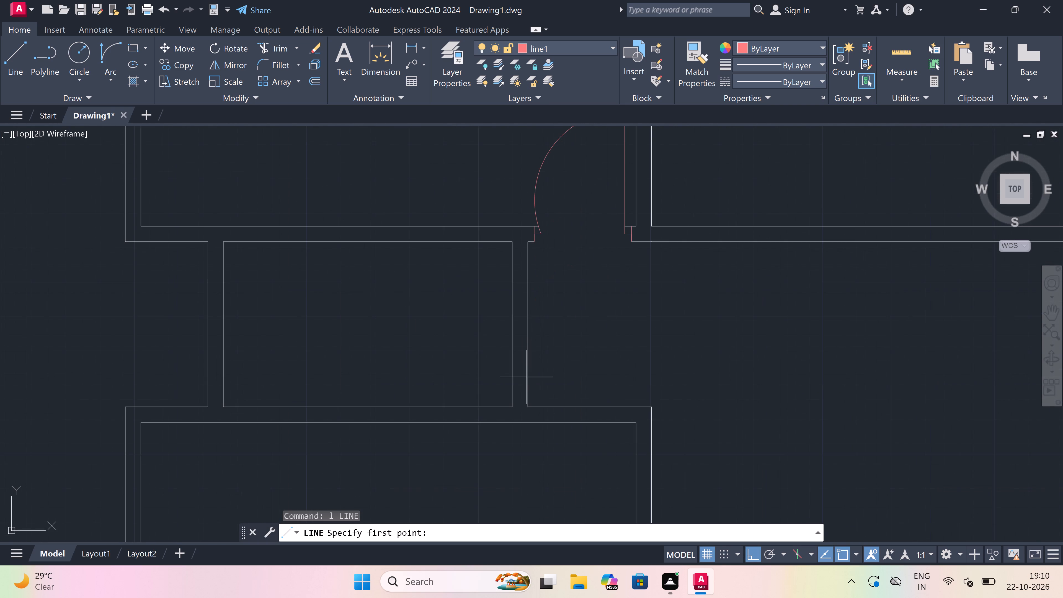
scroll(521, 384, up, 2)
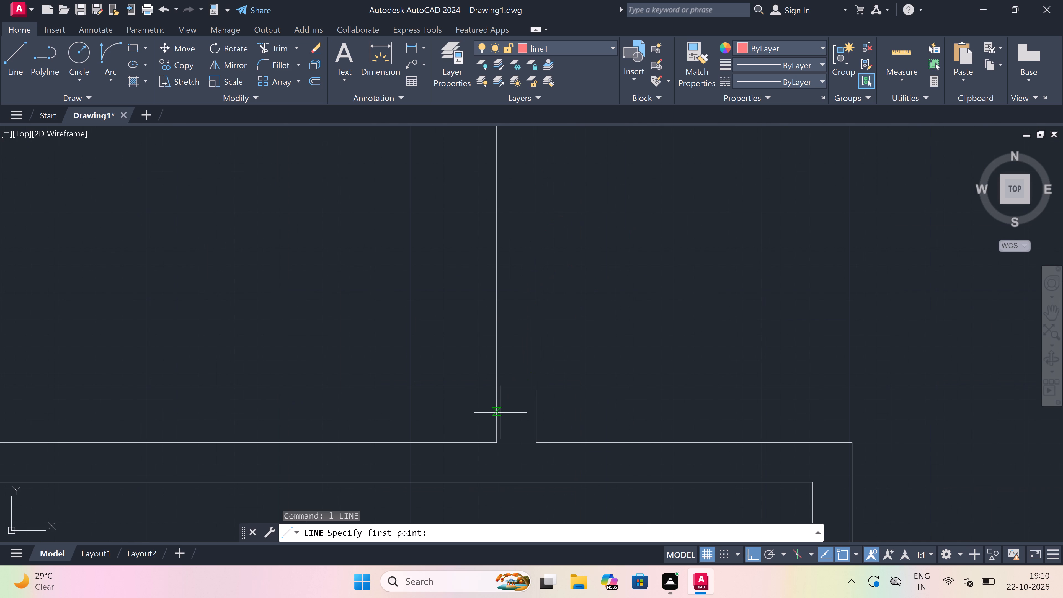
click(496, 413)
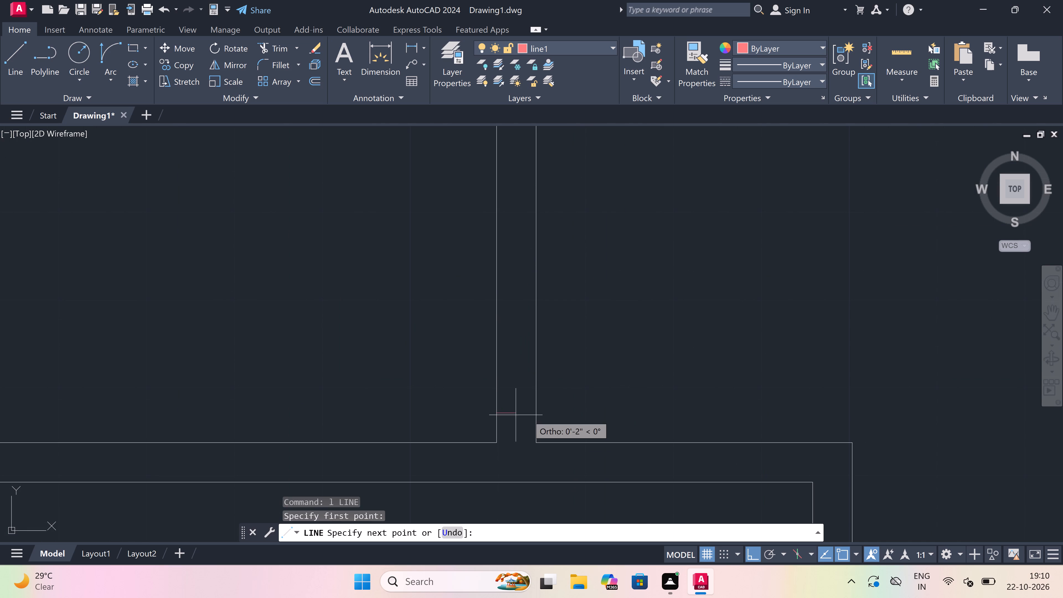
click(534, 414)
drag(515, 413, 515, 401)
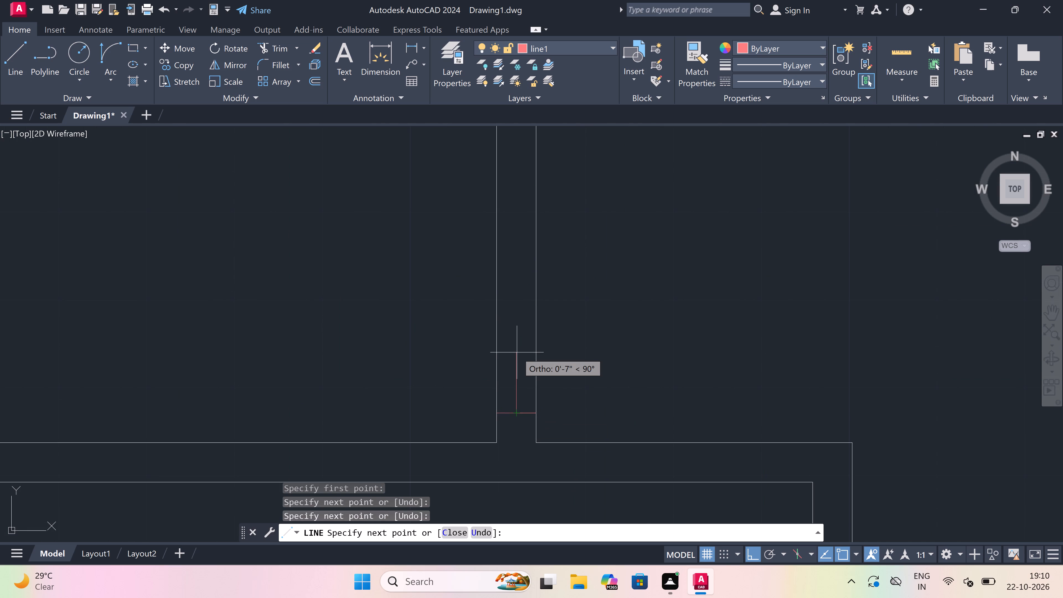
key(2)
key(shift+quotedbl)
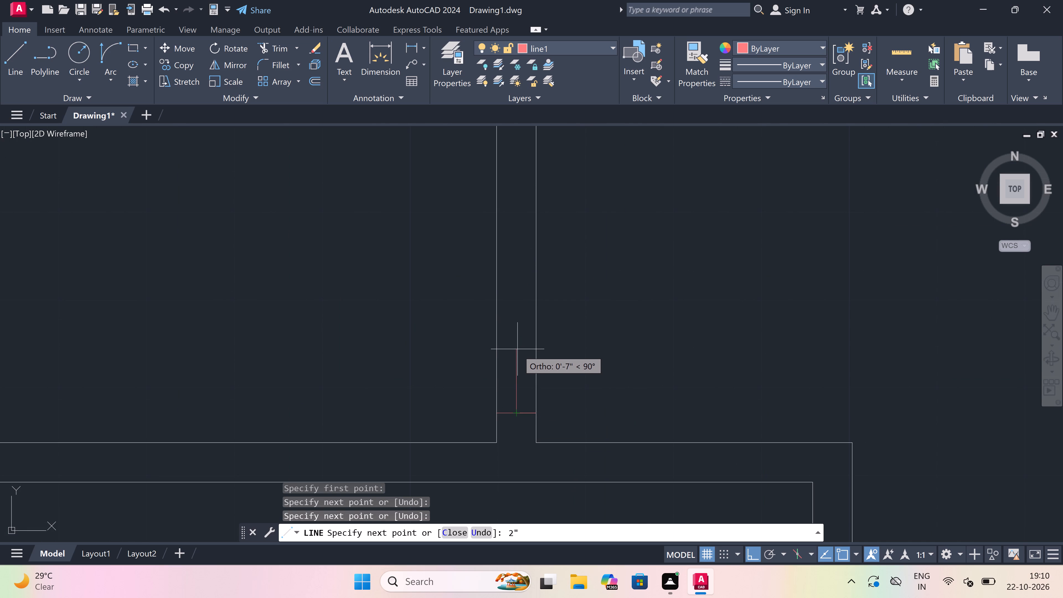
key(space)
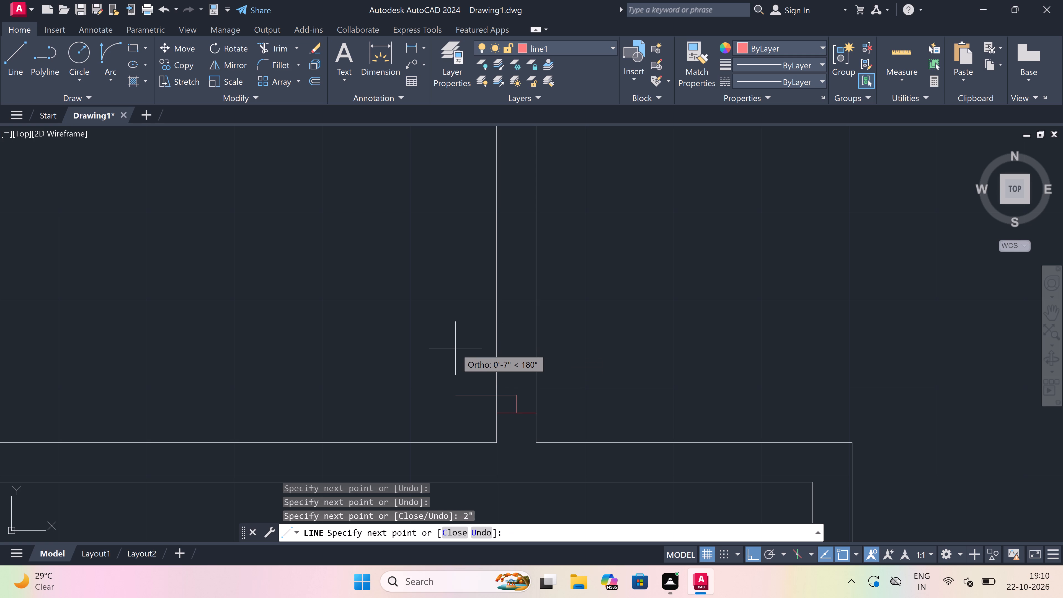
key(2)
key(apostrophe)
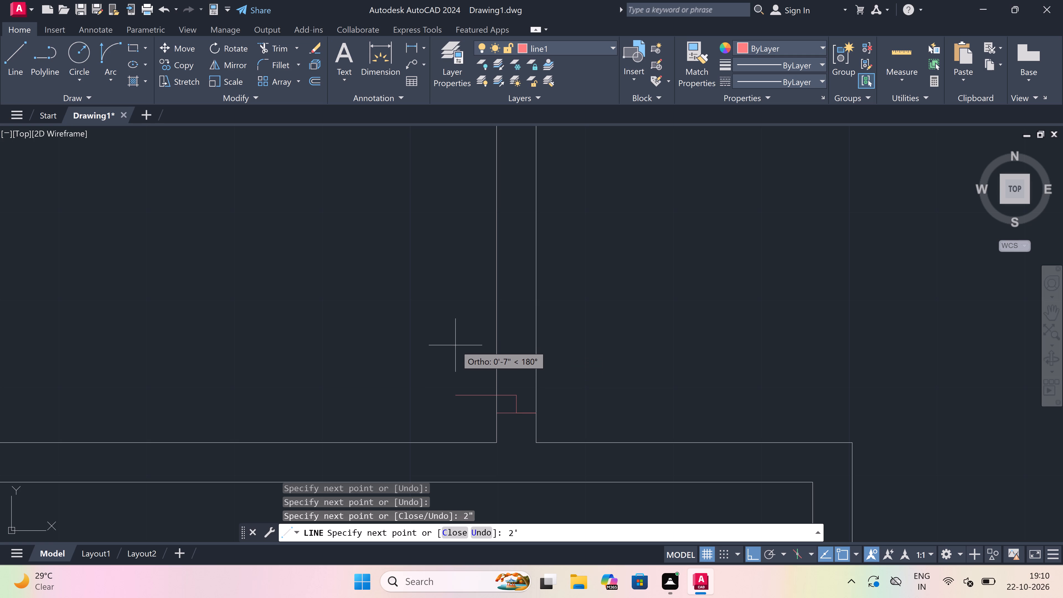
key(space)
key(Escape)
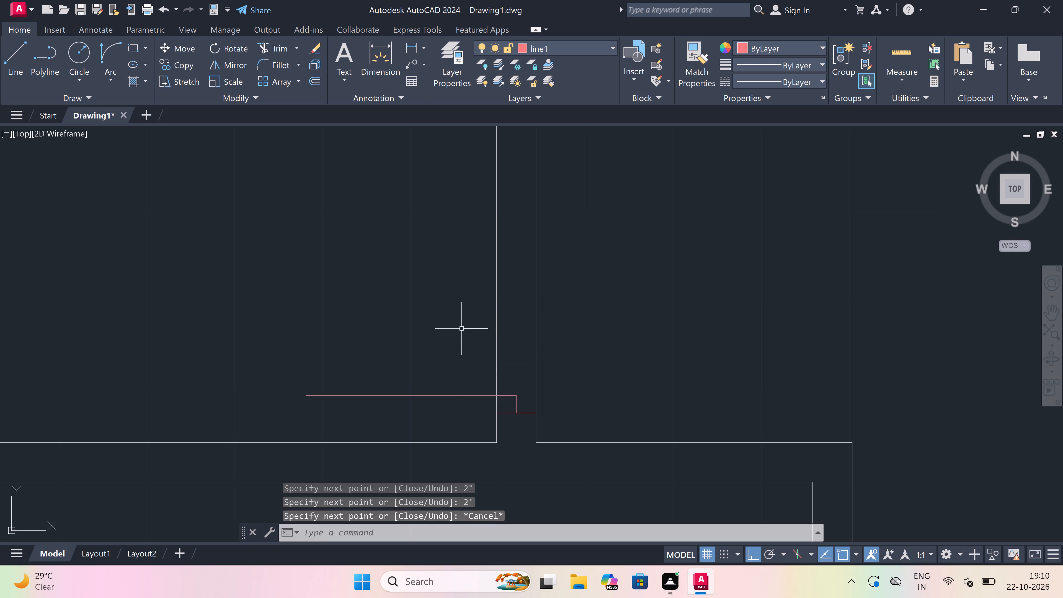
Draw the opposite jamb line higher across the small room's right wall, with a 2" downward stub from its midpoint.
key(space)
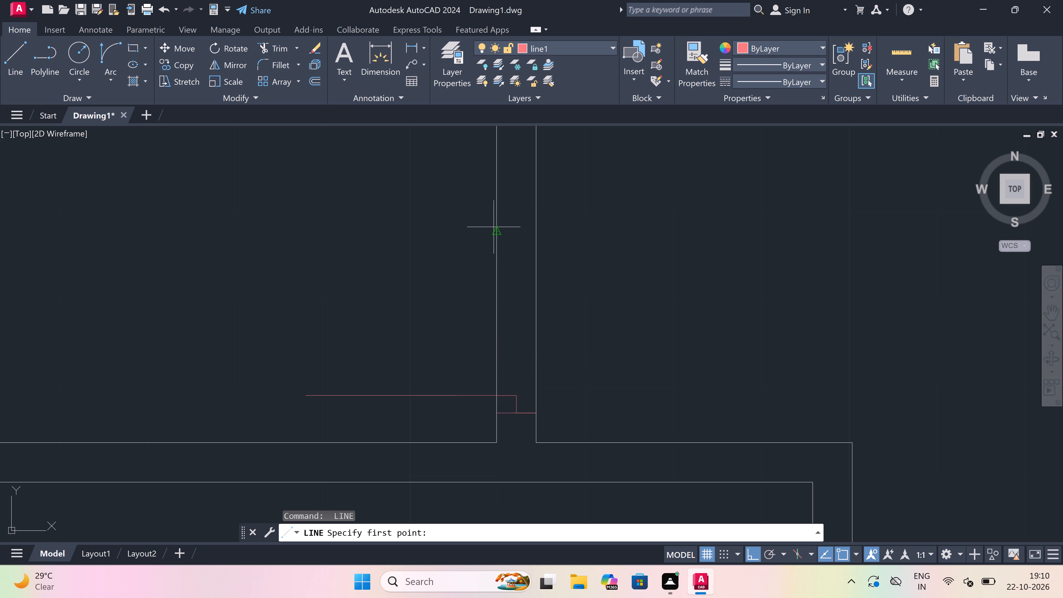
click(494, 225)
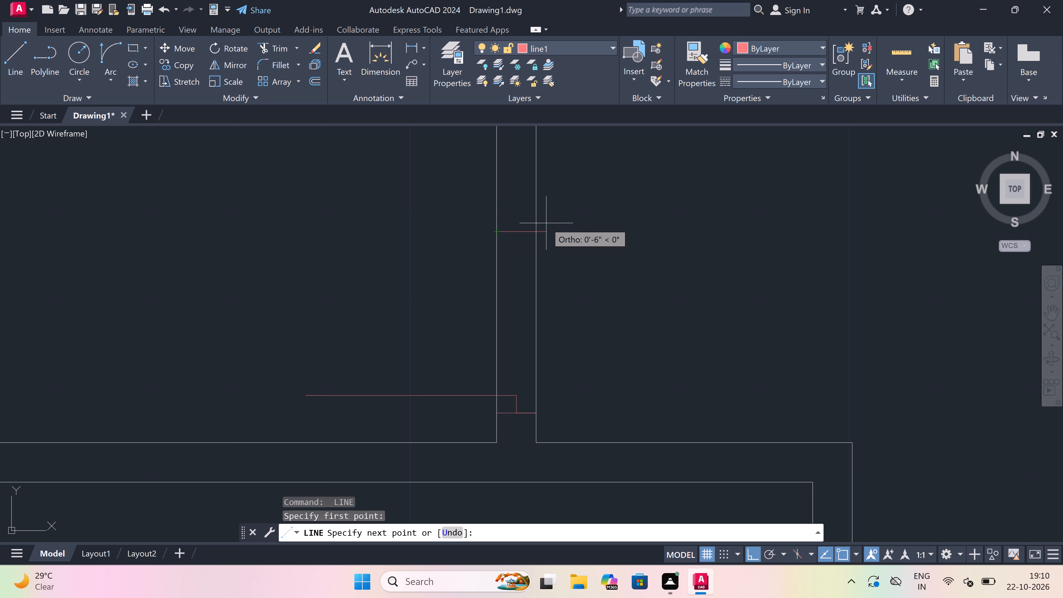
click(540, 230)
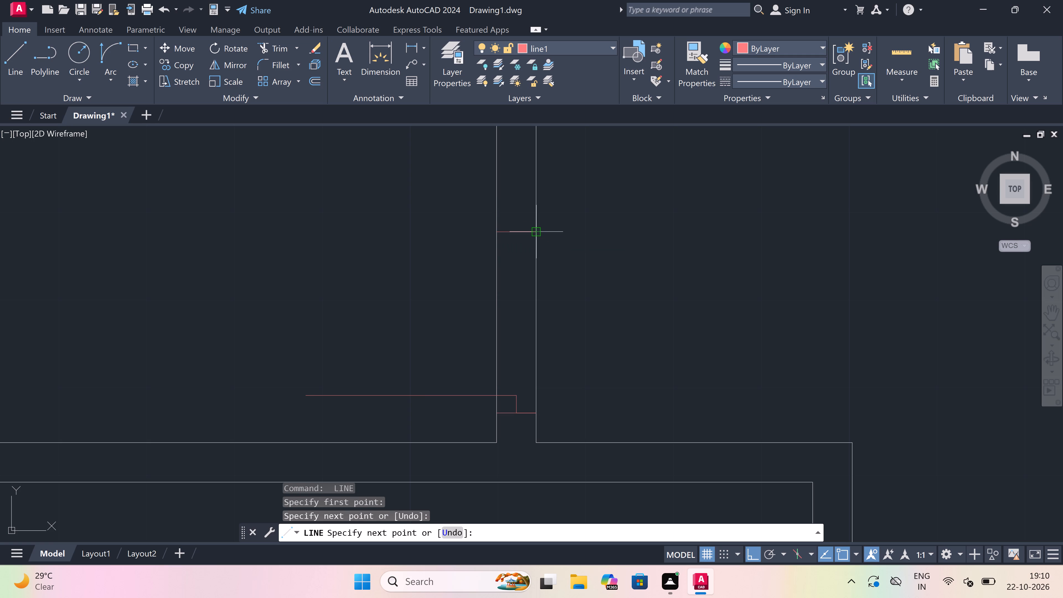
click(517, 231)
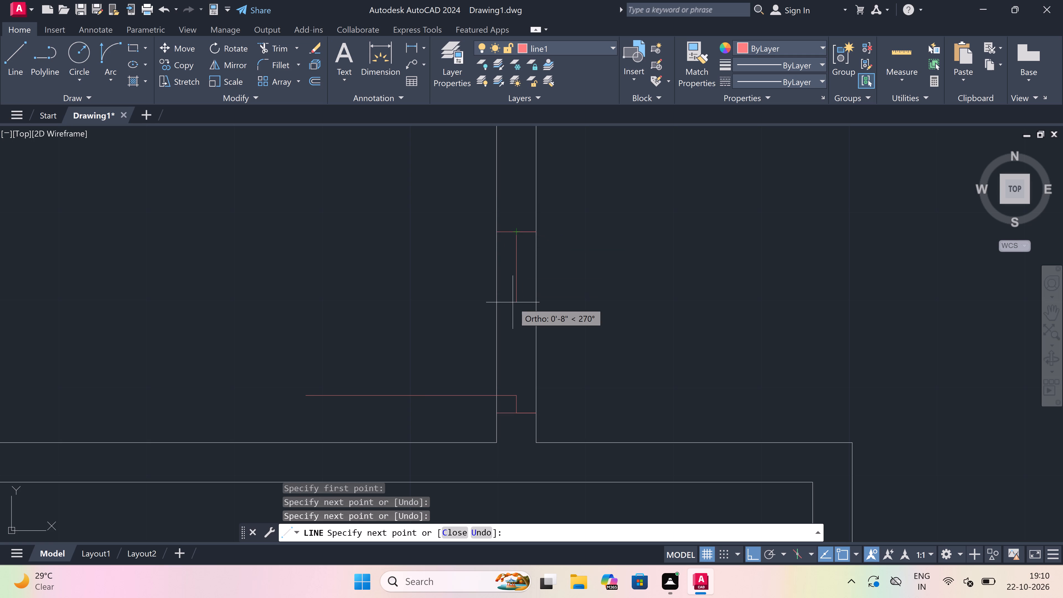
key(2)
key(shift+quotedbl)
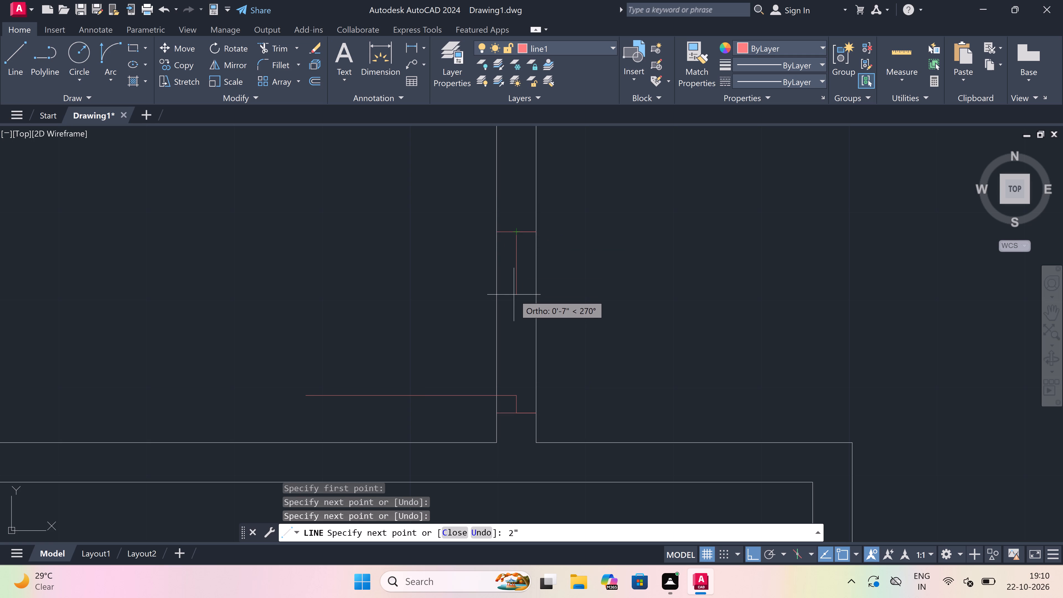
key(space)
key(Escape)
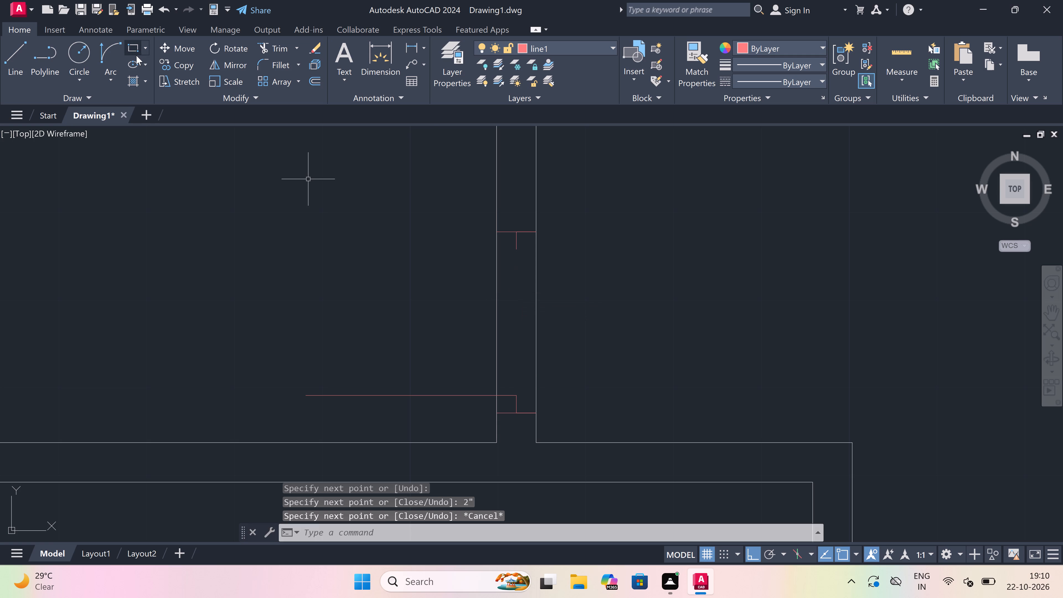
Draw the small room's door swing with a Start, End, Direction arc from the leaf's free end to the upper stub's end.
click(105, 55)
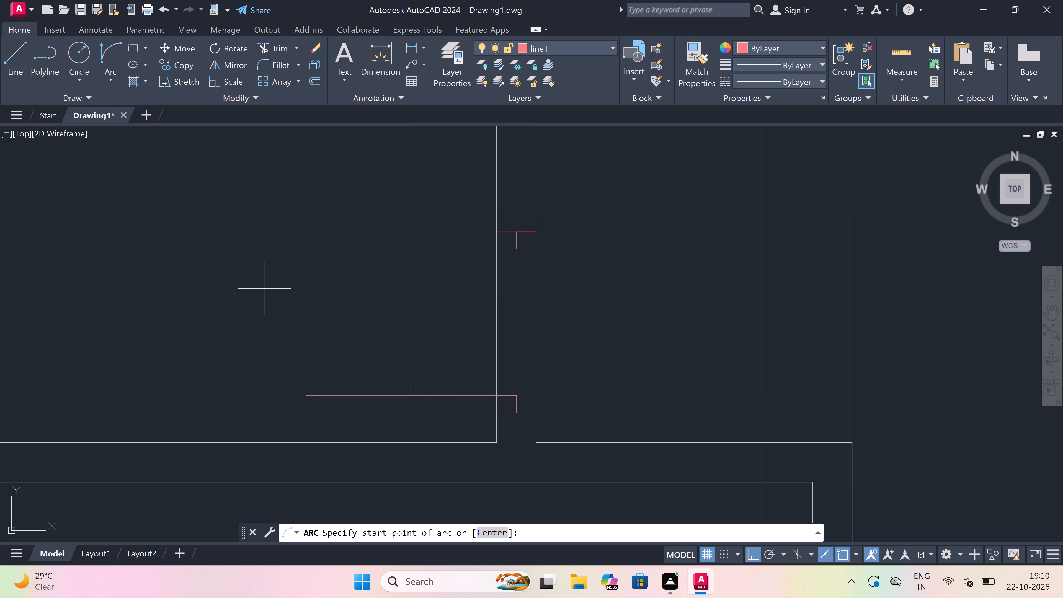
drag(308, 396, 310, 396)
drag(310, 396, 322, 375)
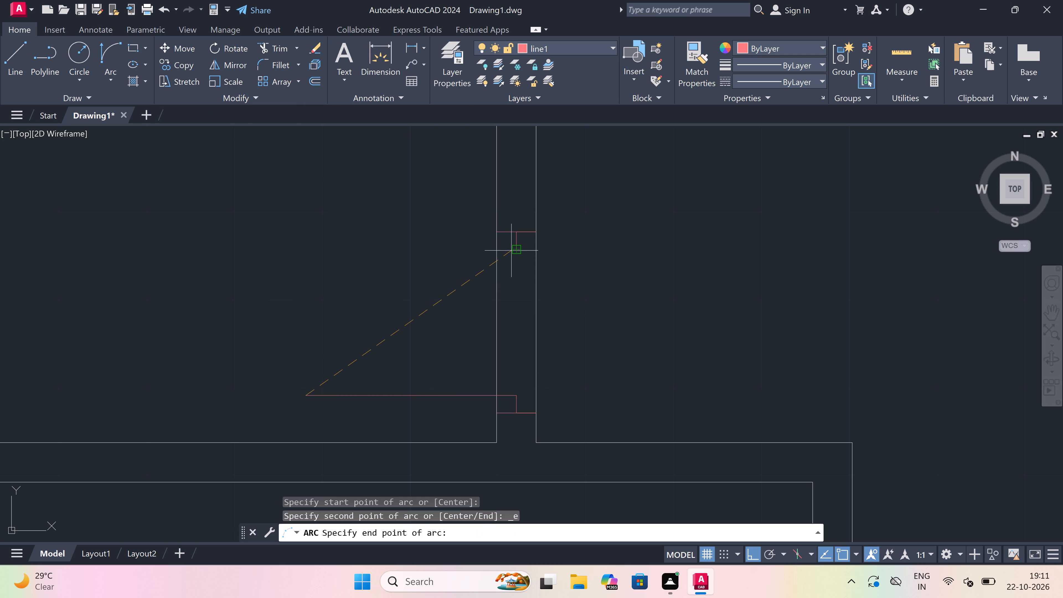
click(515, 250)
click(386, 201)
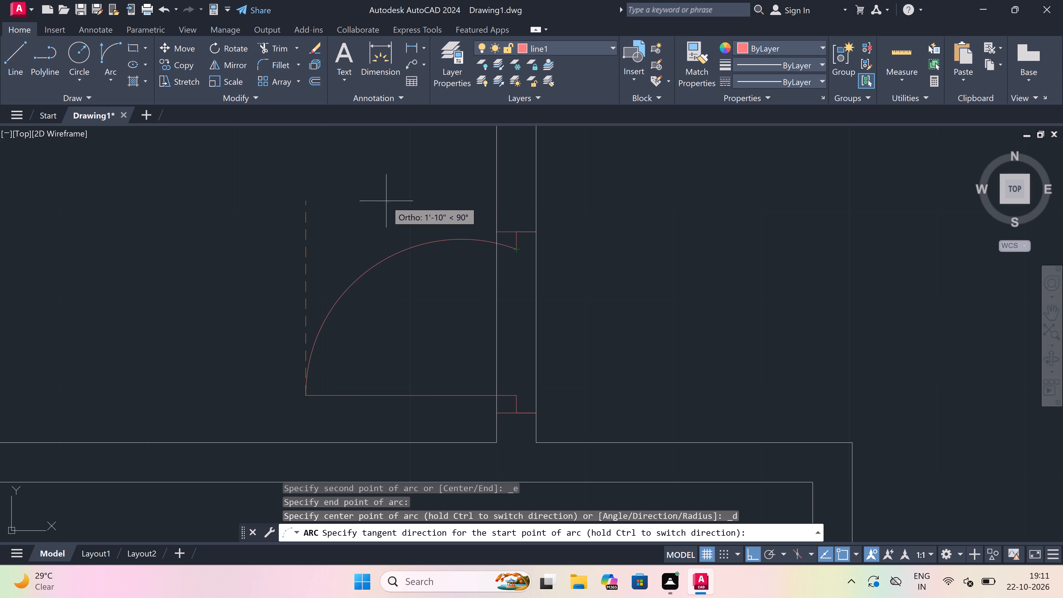
Trim the two wall lines between the small room's door jambs to open the doorway.
text(tr)
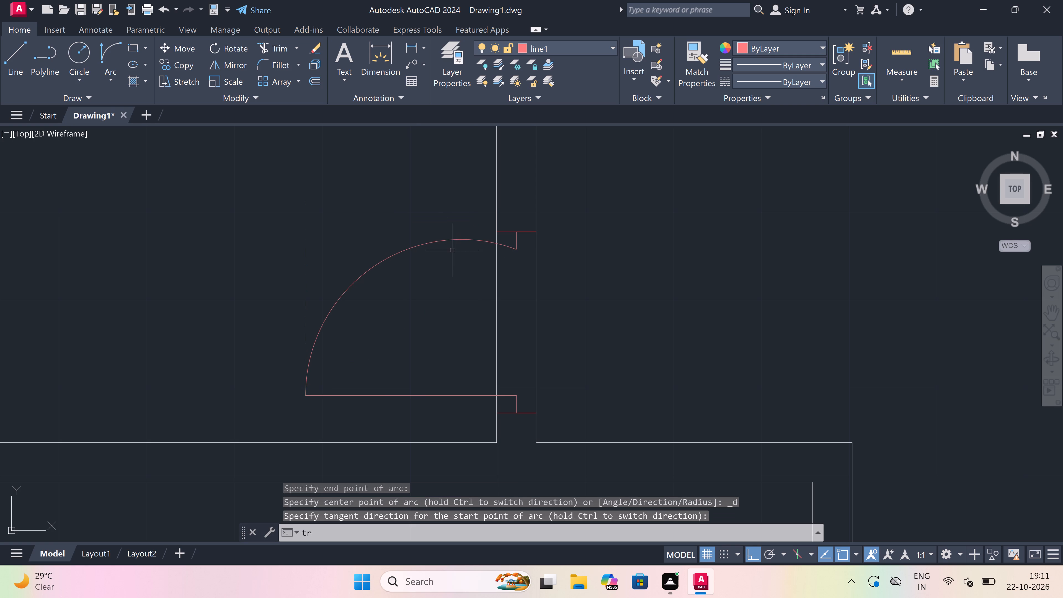
key(space)
drag(454, 311, 458, 310)
click(574, 320)
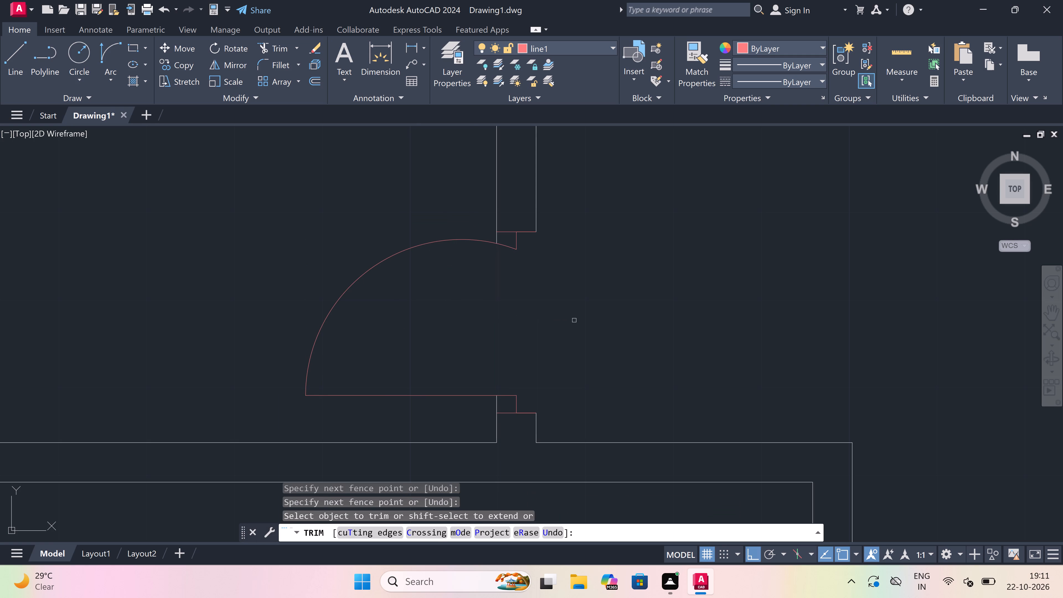
key(Escape)
Draw a jamb near the right end of the lower room's top wall, with a 2" leftward stub and a 2' leaf down into the room.
key(l)
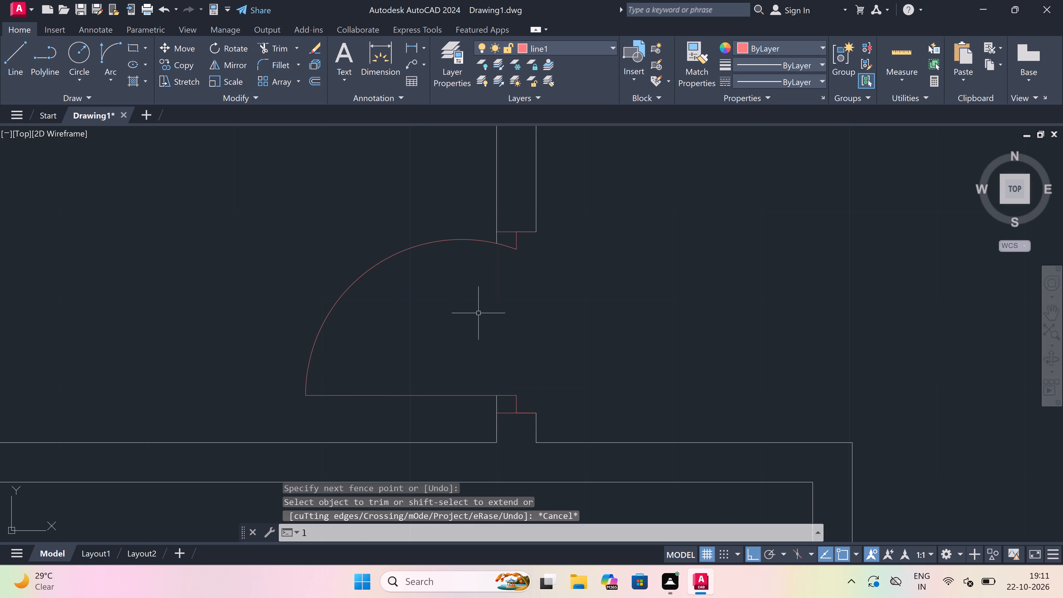
key(space)
scroll(476, 305, down, 2)
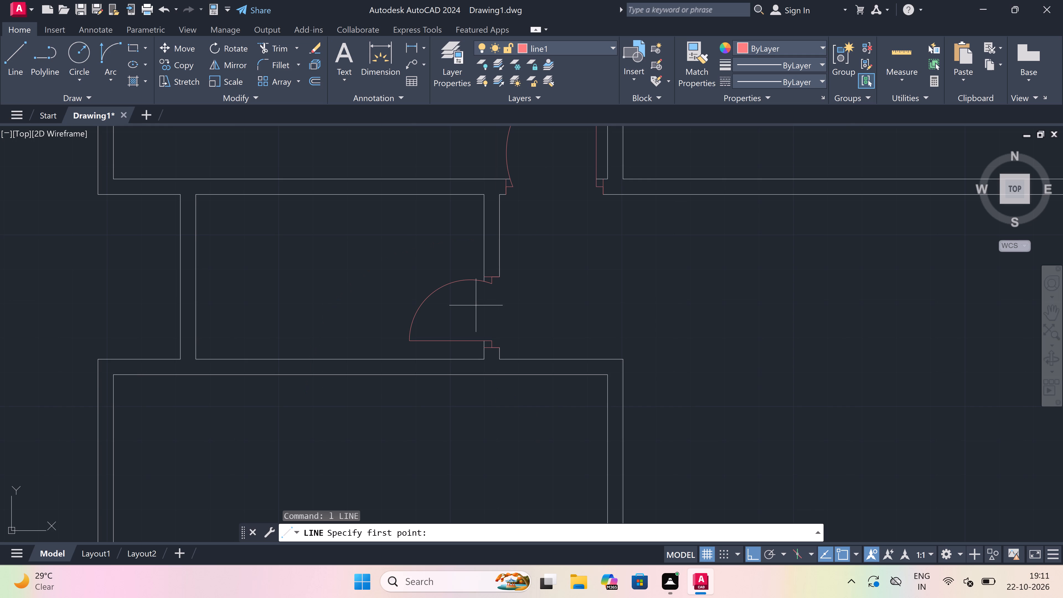
scroll(602, 380, up, 3)
click(598, 363)
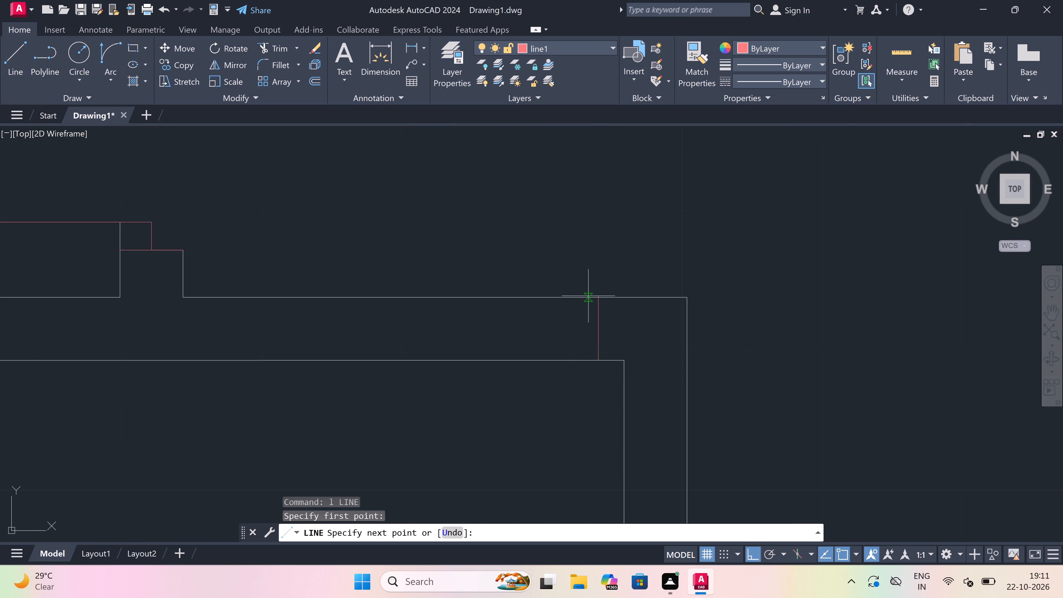
click(593, 297)
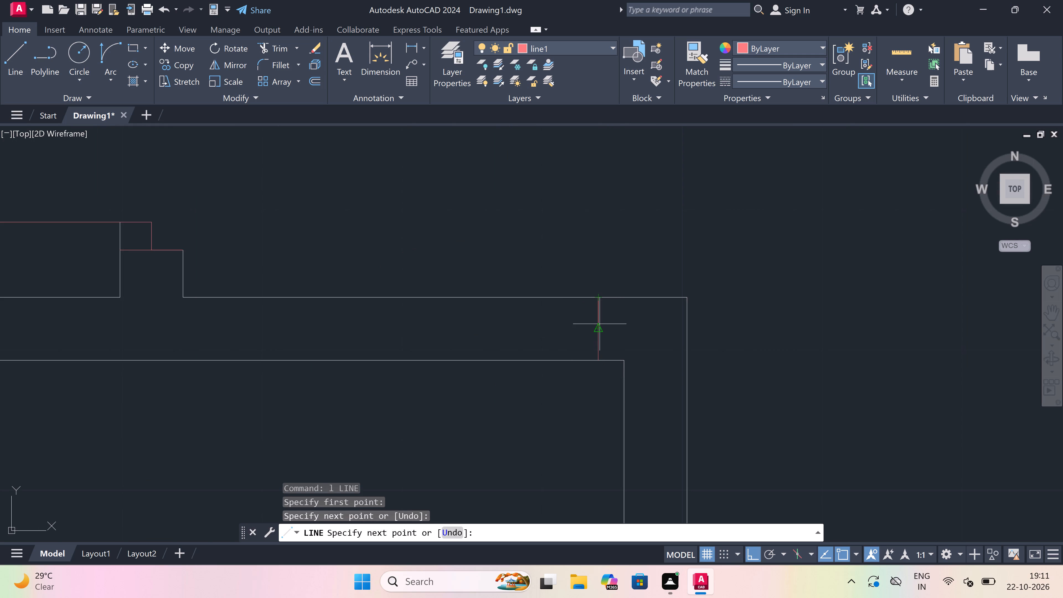
click(600, 324)
key(2)
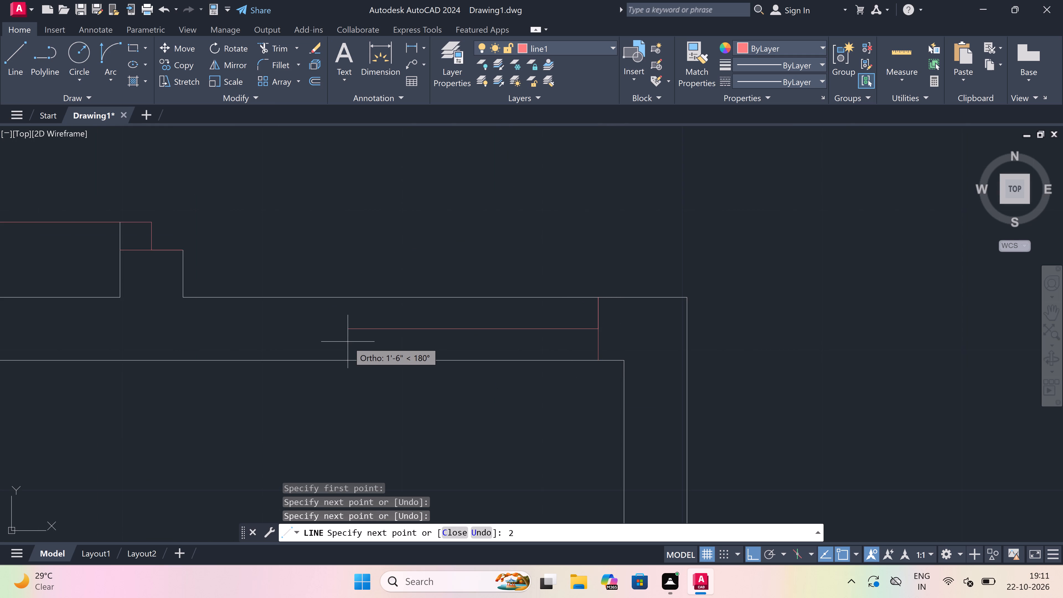
key(shift+quotedbl)
key(space)
scroll(497, 300, down, 2)
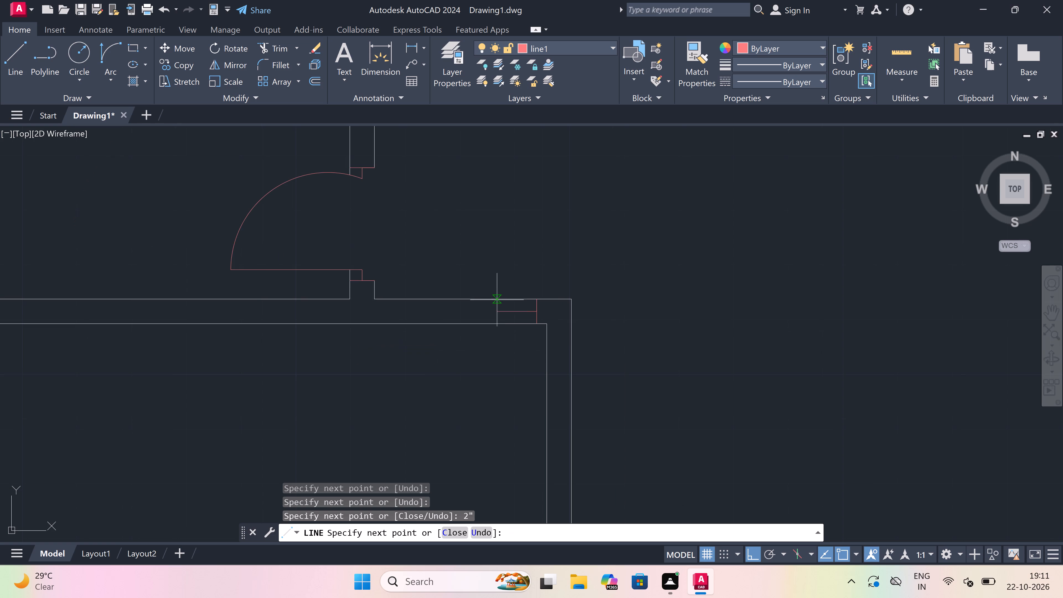
scroll(505, 342, up, 3)
key(2)
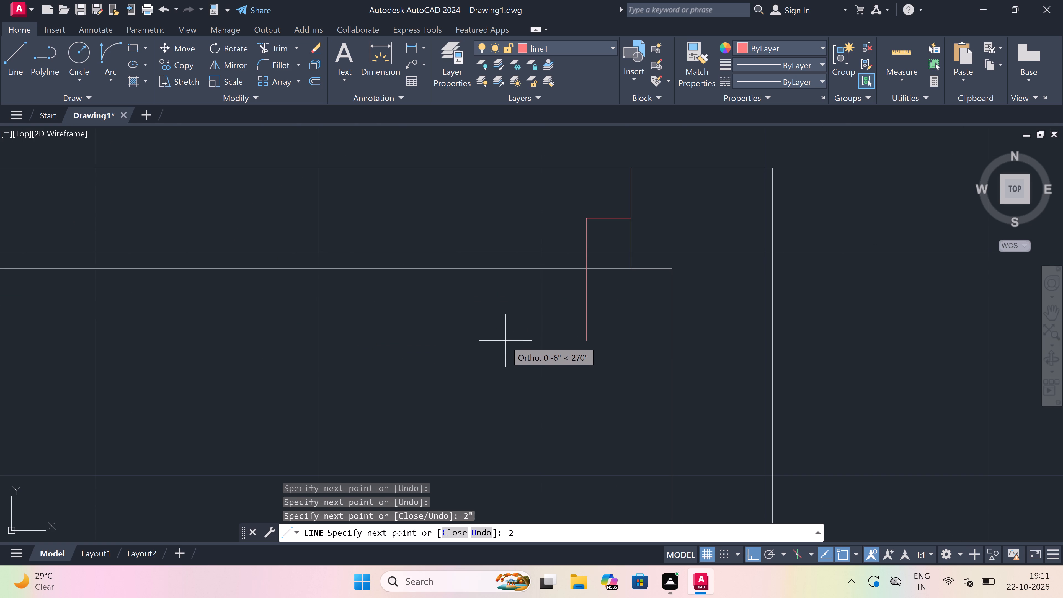
key(apostrophe)
key(space)
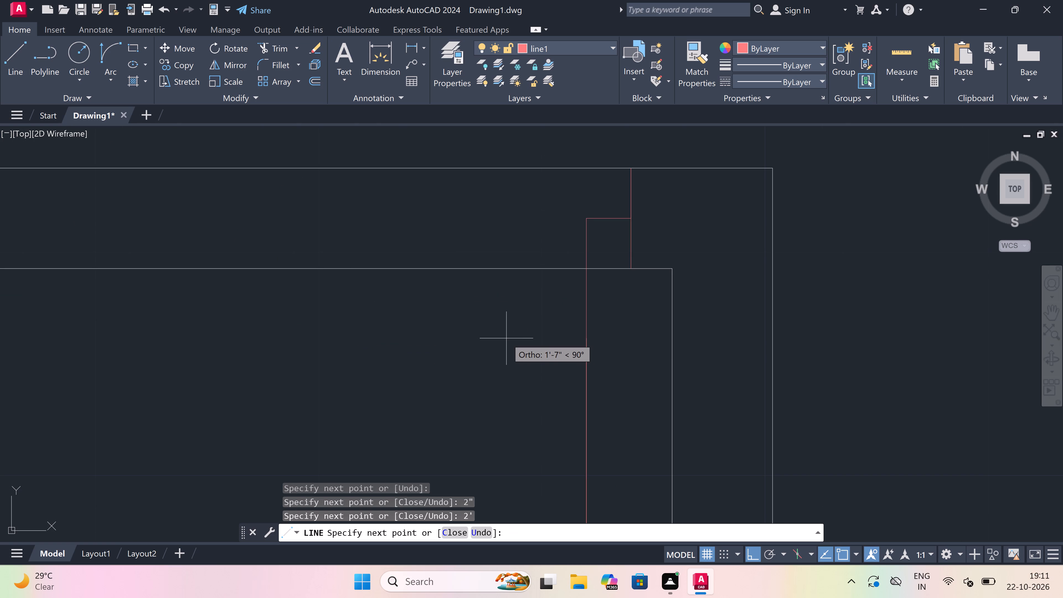
key(Escape)
Draw the opposite jamb line across the lower room's top wall, with a 2" stub from its midpoint toward the door leaf.
key(space)
scroll(511, 328, down, 3)
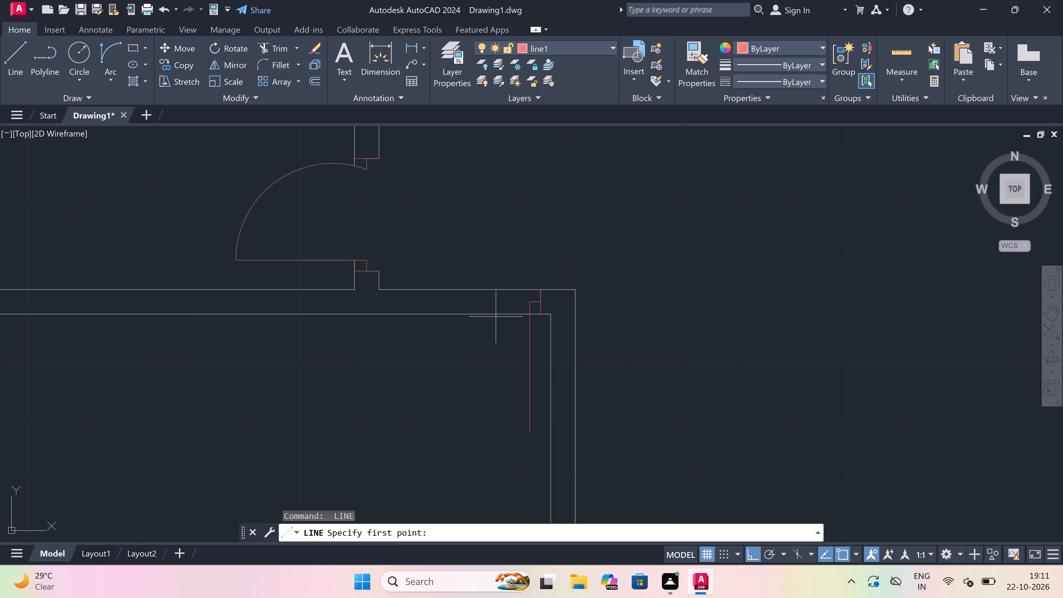
scroll(435, 293, up, 1)
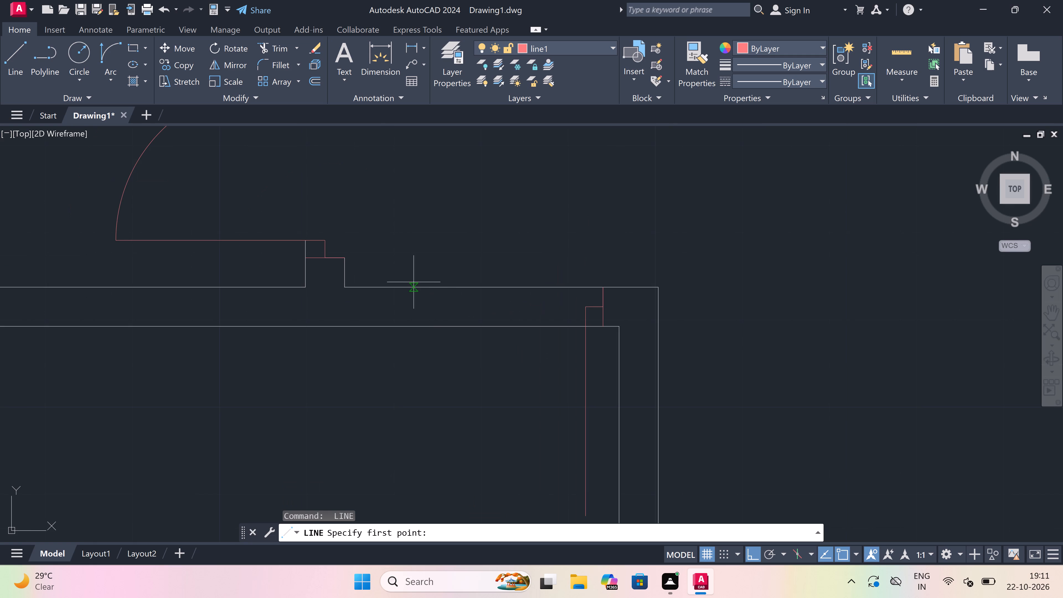
click(403, 289)
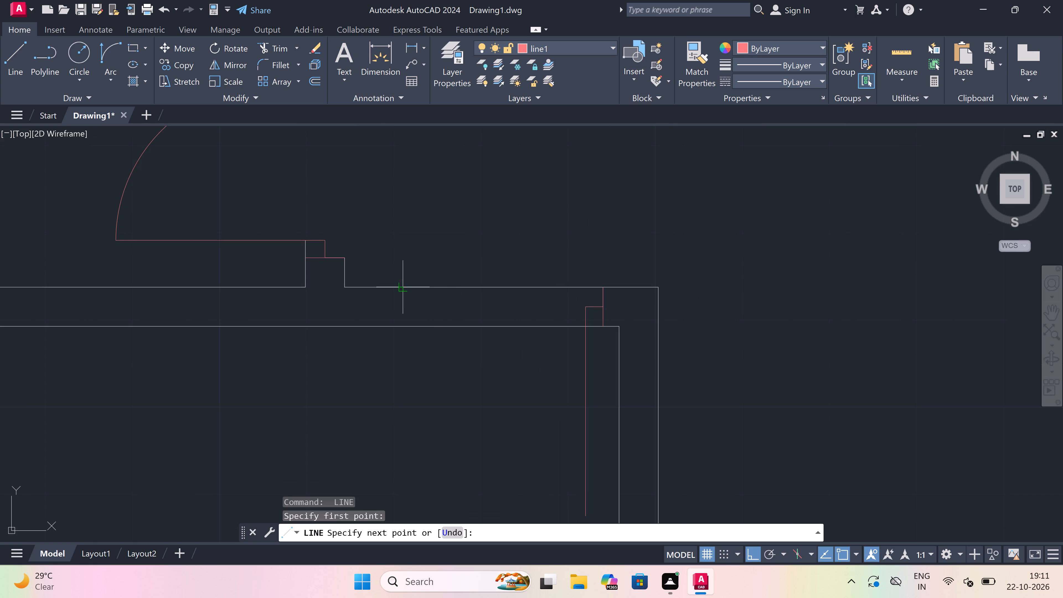
click(398, 331)
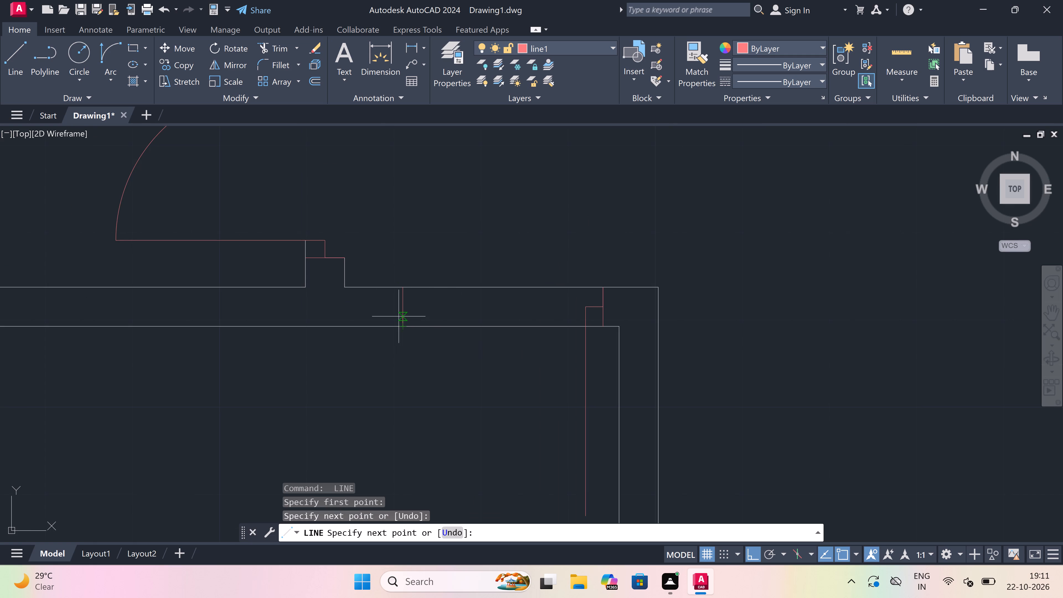
click(401, 308)
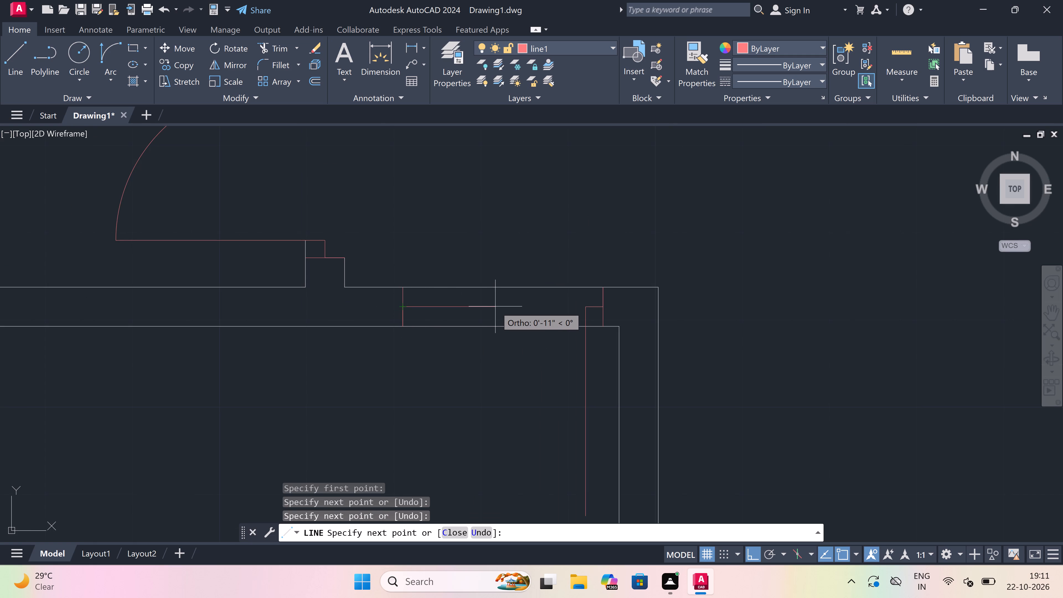
key(2)
key(shift+quotedbl)
key(space)
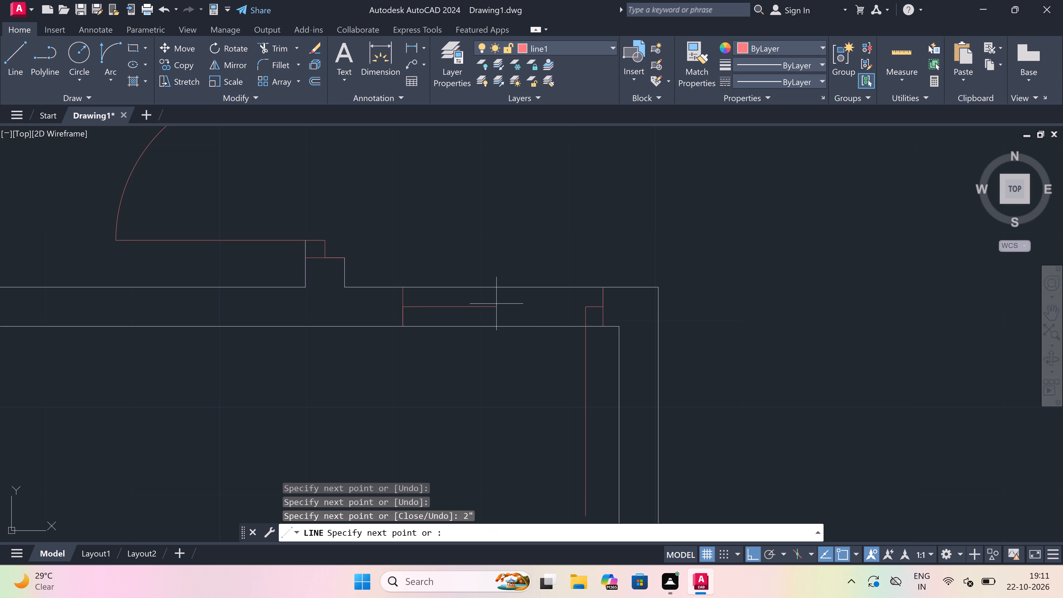
key(Escape)
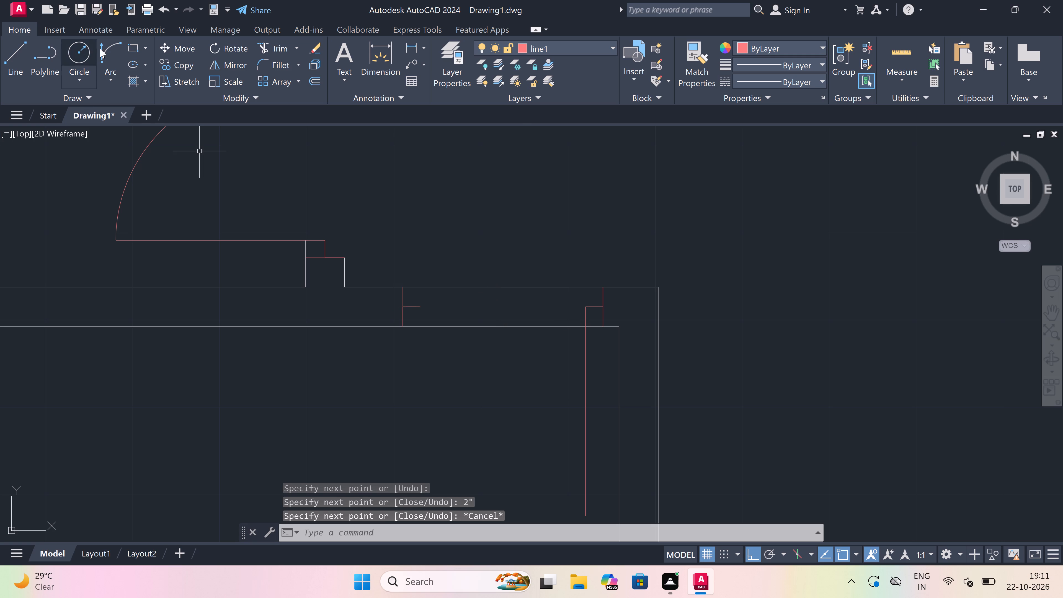
Draw the lower room's door swing with a Start, End, Direction arc from the leaf's bottom end to the opposite stub's end.
click(110, 47)
scroll(422, 164, down, 2)
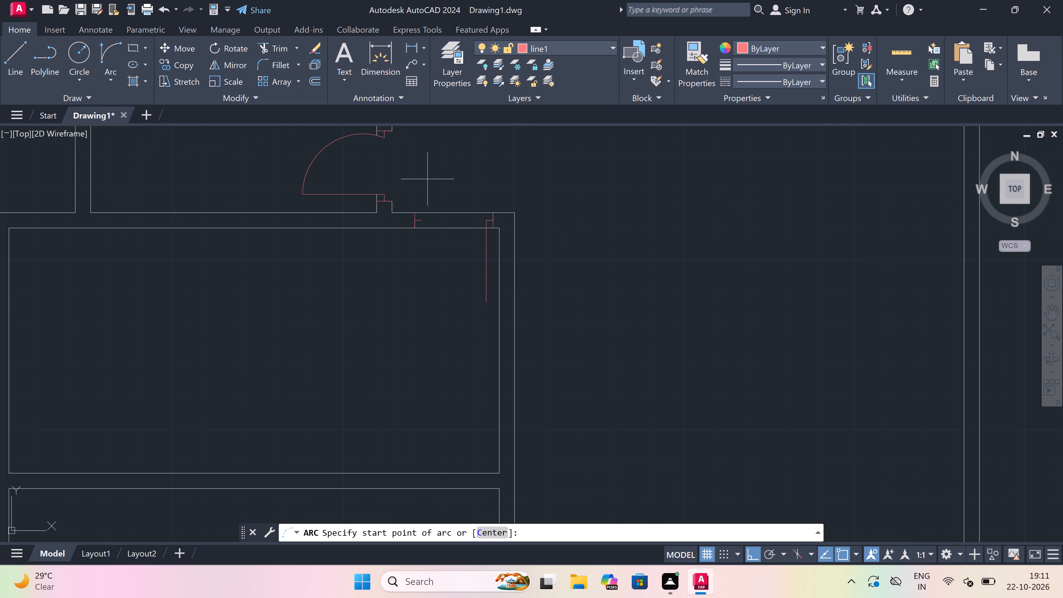
scroll(451, 220, up, 1)
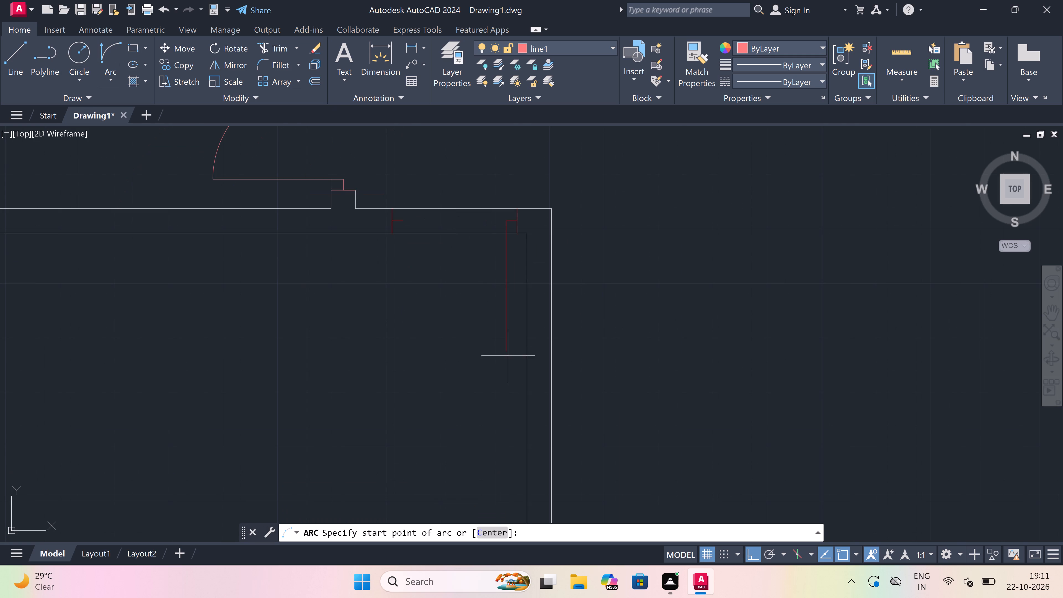
drag(505, 351, 499, 341)
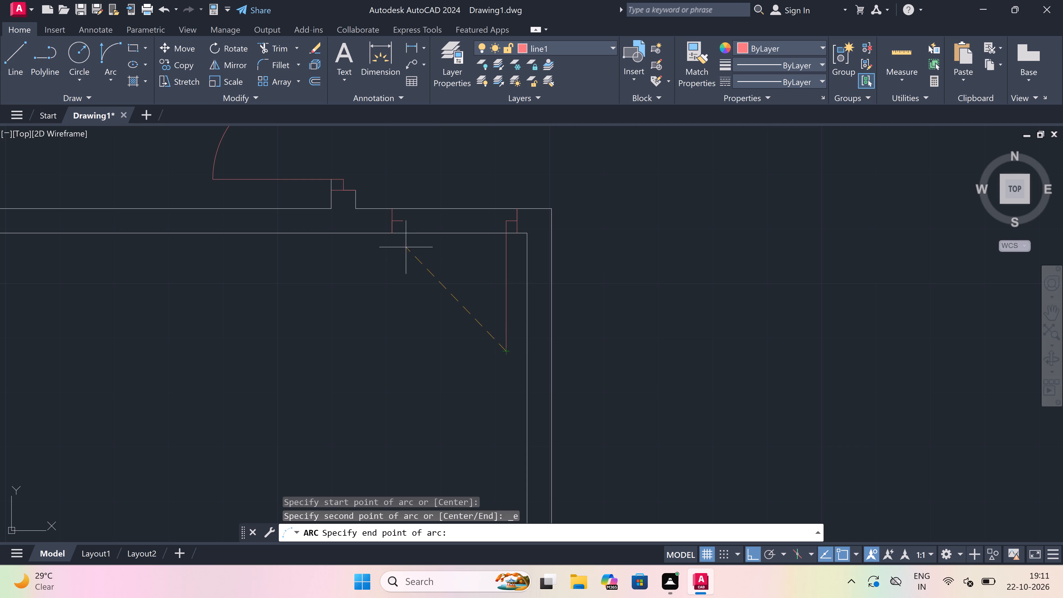
click(403, 221)
click(277, 355)
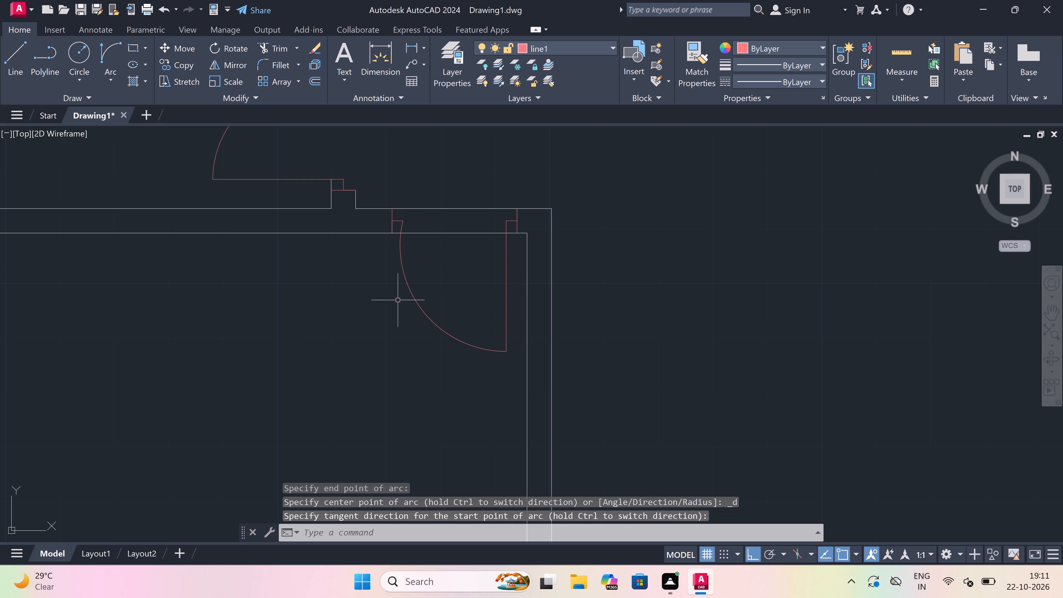
Trim the two top wall lines between the lower room's door jambs to open the doorway.
key(t)
key(r)
key(space)
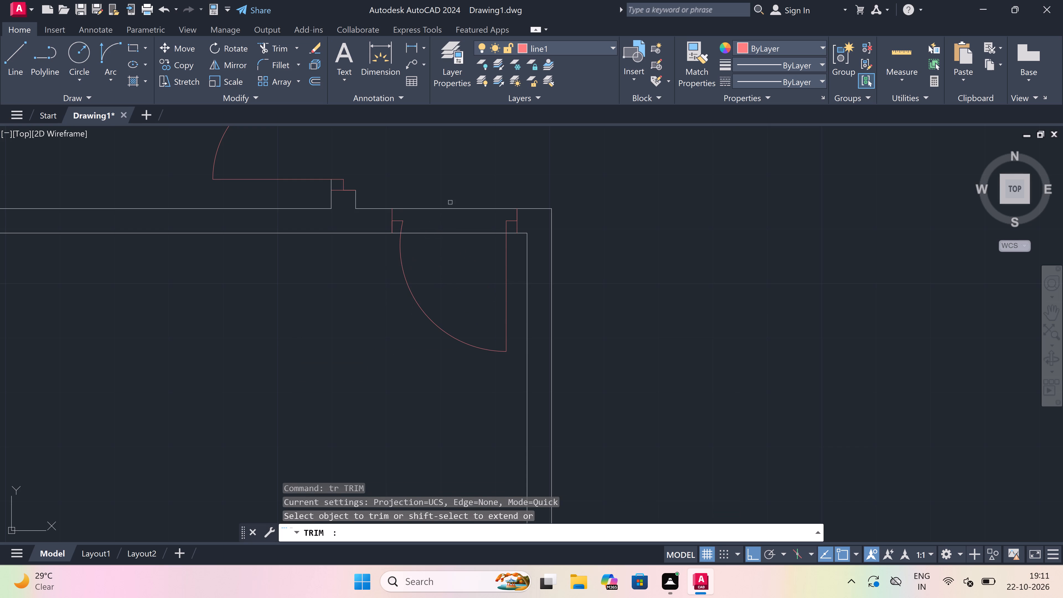
click(451, 200)
click(452, 279)
key(Escape)
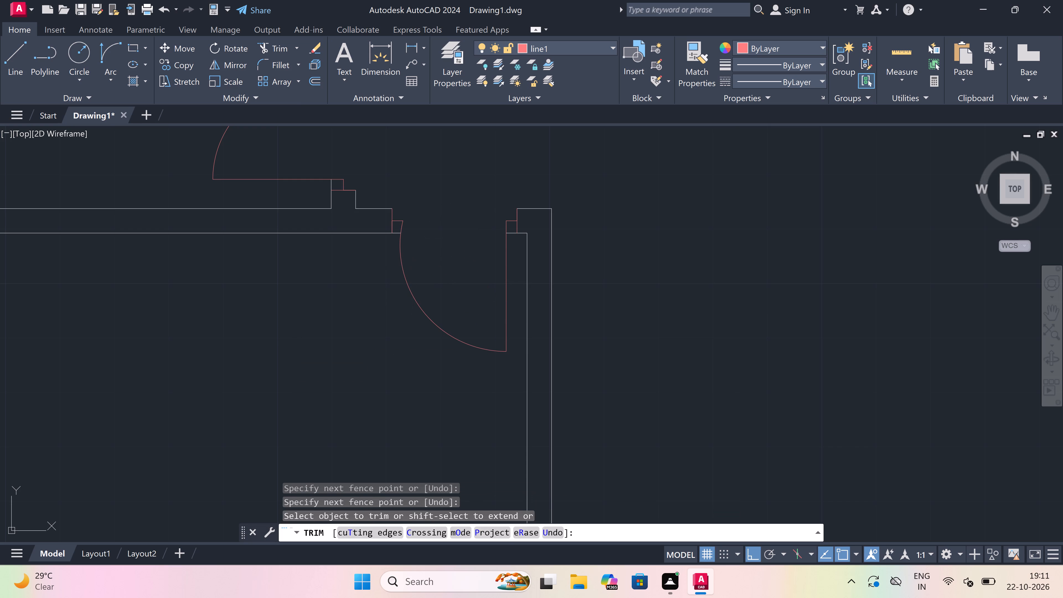
Draw a jamb across the next lower room's right wall near its top corner, with a 2" downward stub and a 3' leaf leftward into the room.
scroll(453, 275, down, 1)
key(l)
key(space)
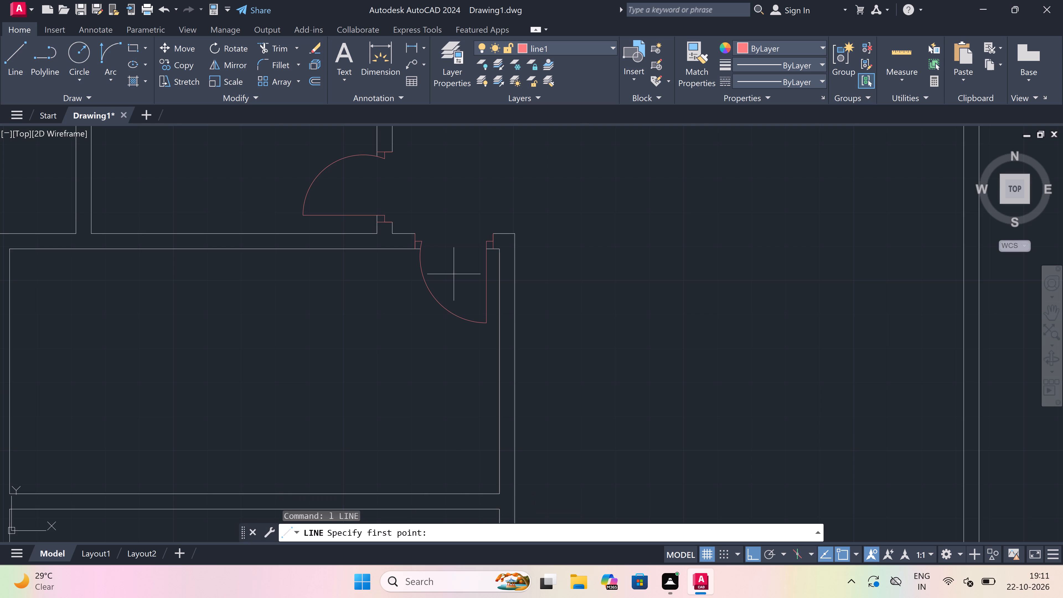
scroll(451, 278, down, 3)
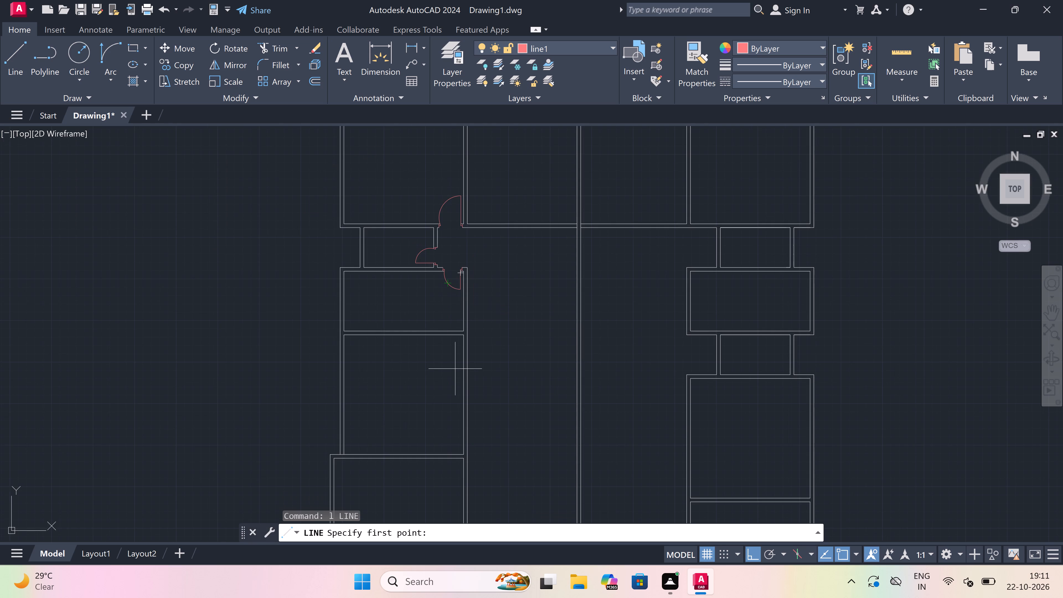
scroll(456, 365, up, 2)
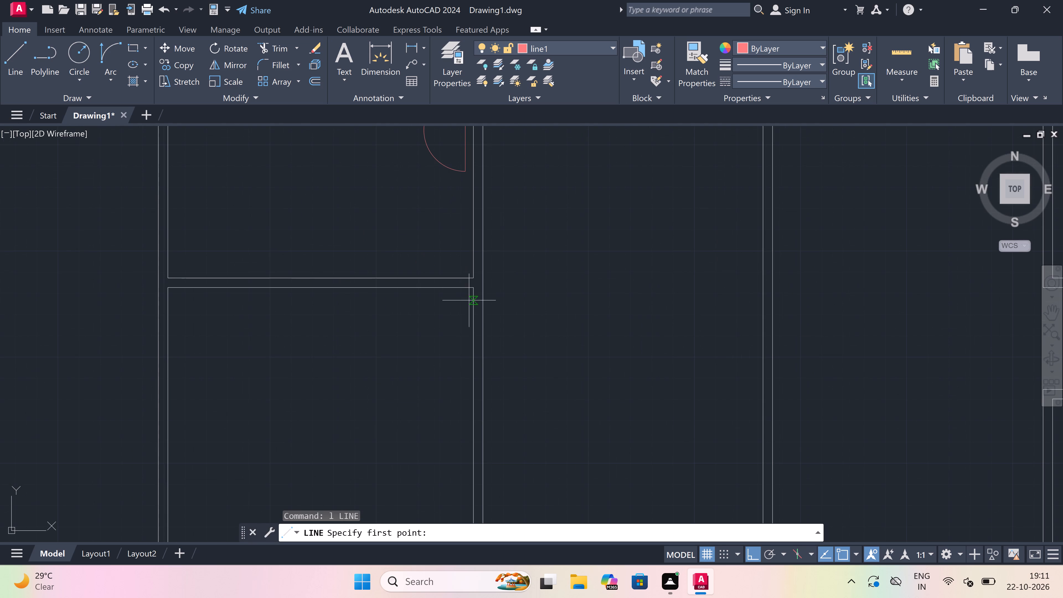
scroll(468, 293, up, 2)
click(476, 295)
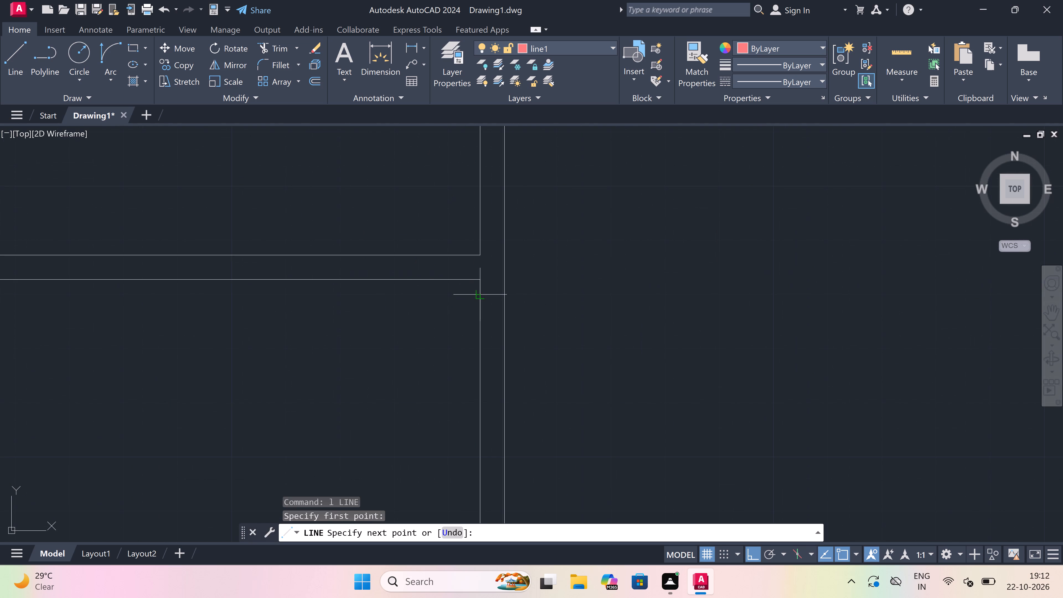
scroll(502, 295, up, 2)
click(502, 293)
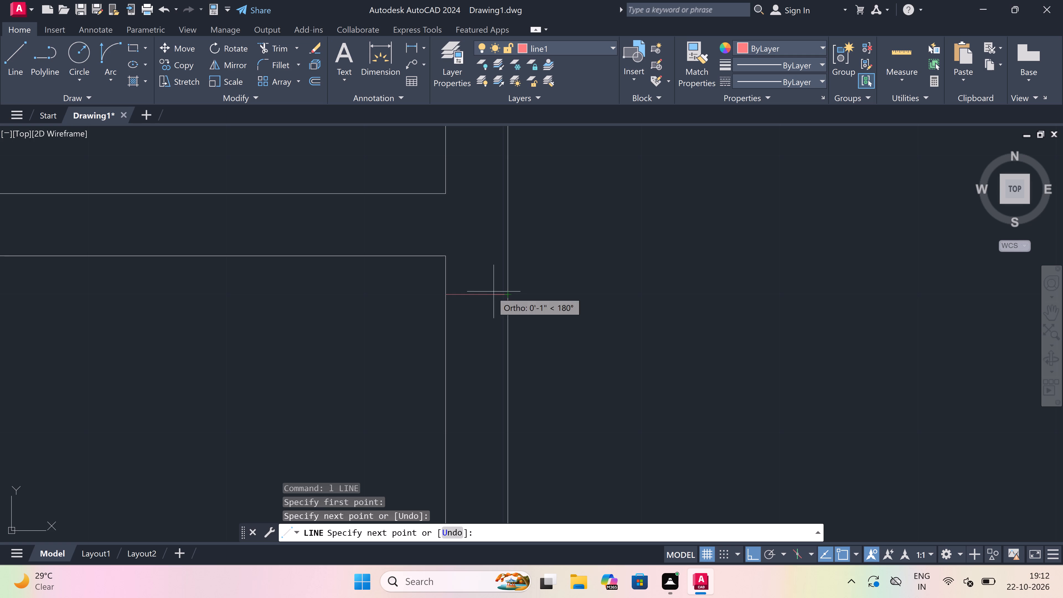
drag(479, 292, 479, 296)
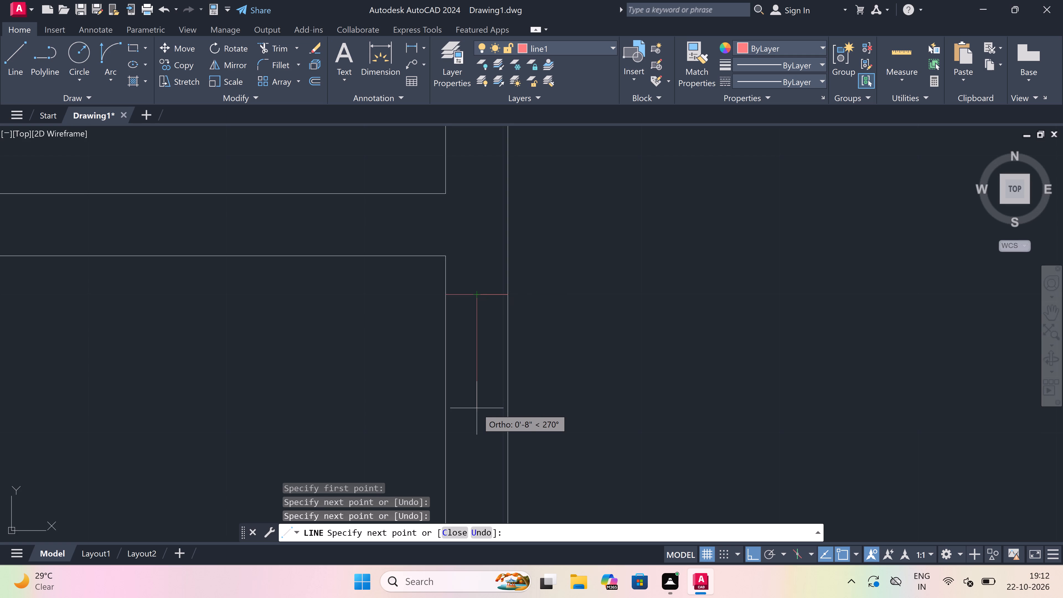
key(2)
key(shift+quotedbl)
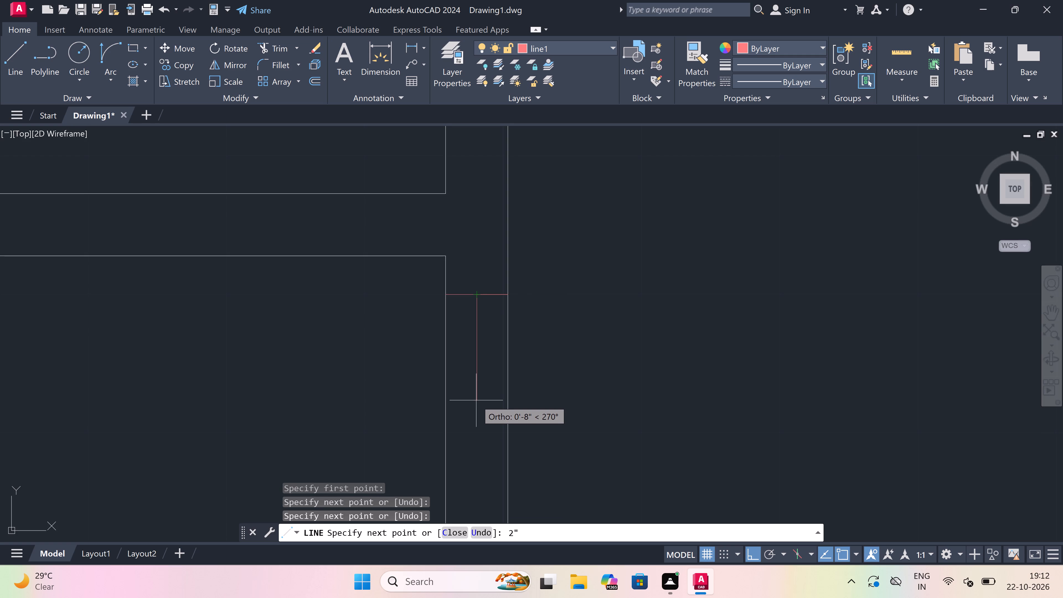
key(space)
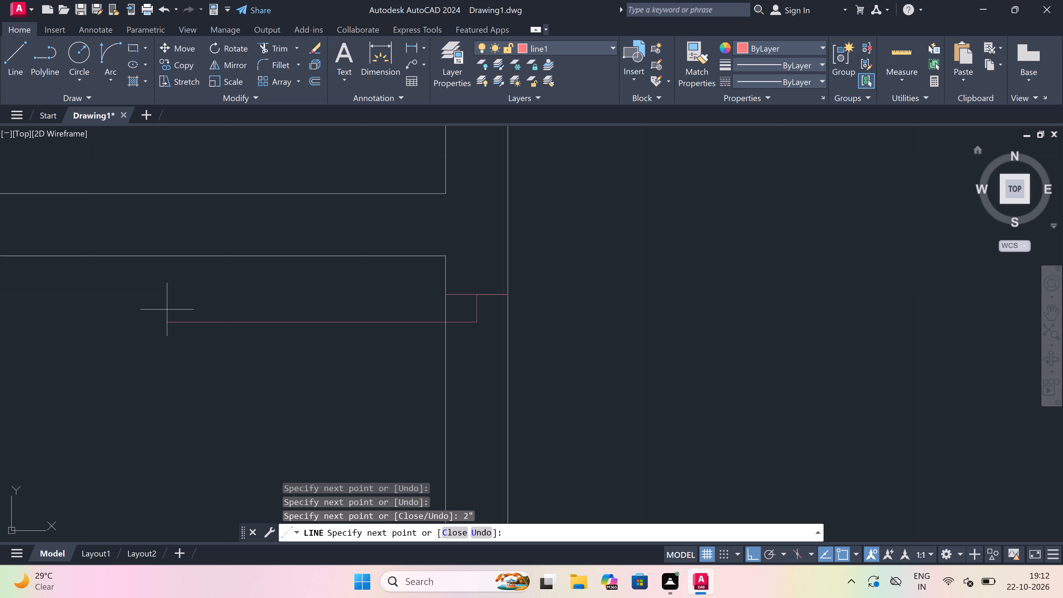
scroll(434, 306, down, 3)
scroll(459, 319, down, 3)
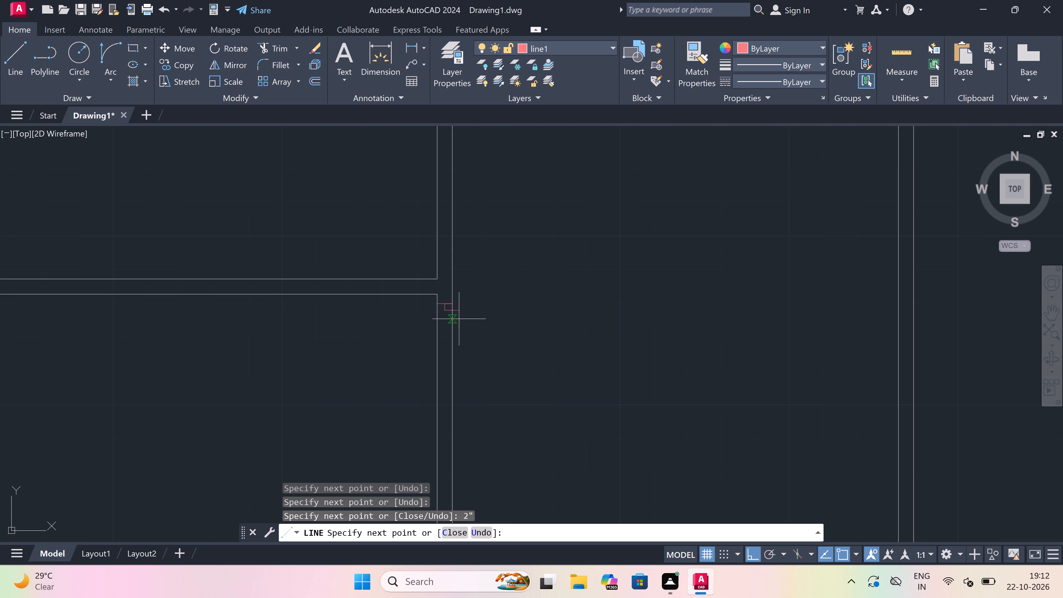
scroll(331, 319, up, 2)
scroll(587, 348, up, 1)
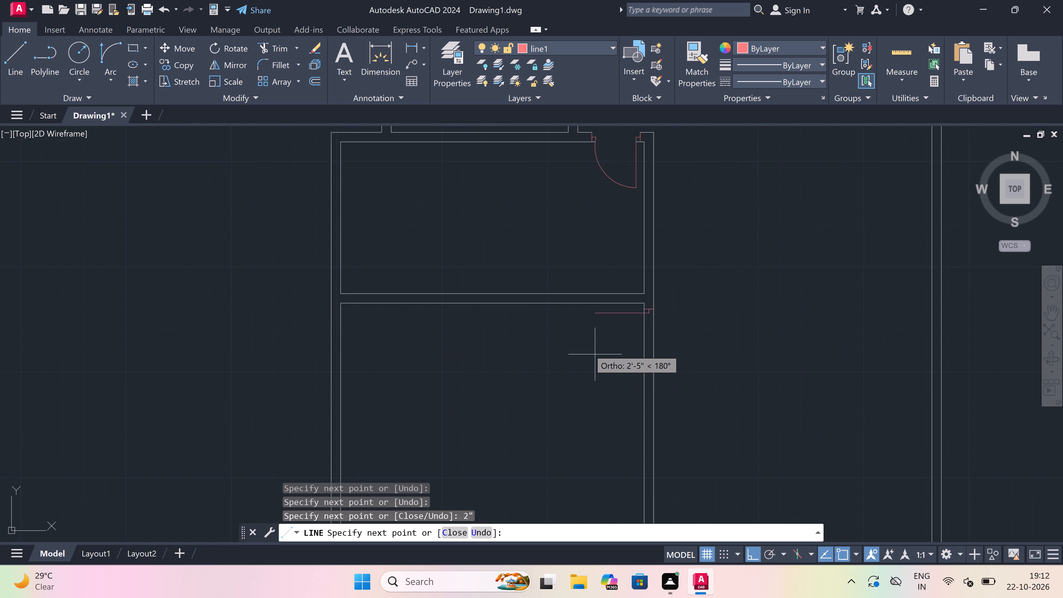
scroll(584, 346, up, 1)
text(3')
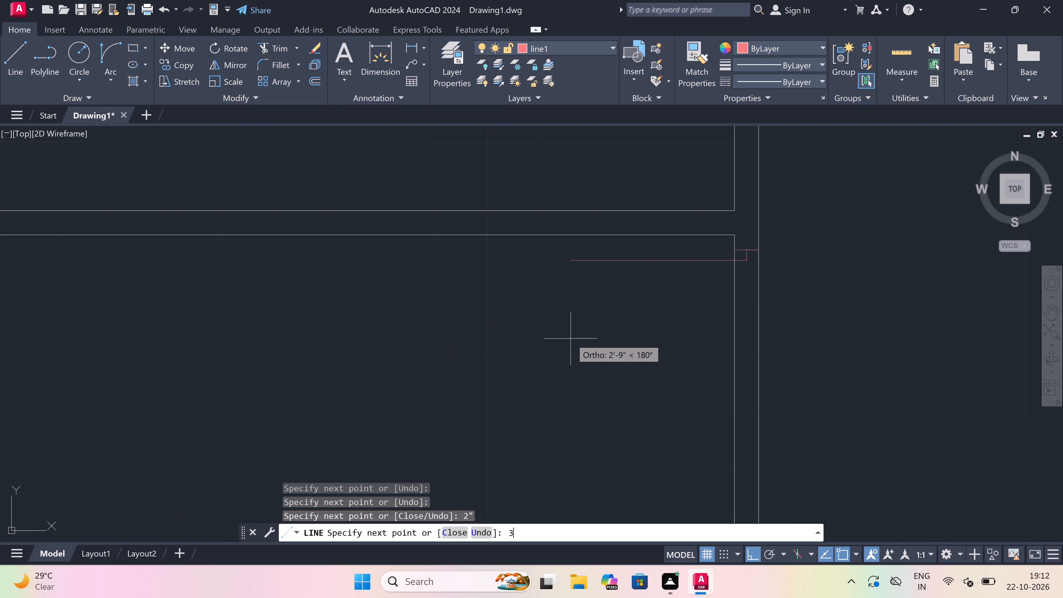
key(space)
key(Escape)
Draw the opposite jamb line across the same right wall below the leaf, with a 2" upward stub from its midpoint.
key(space)
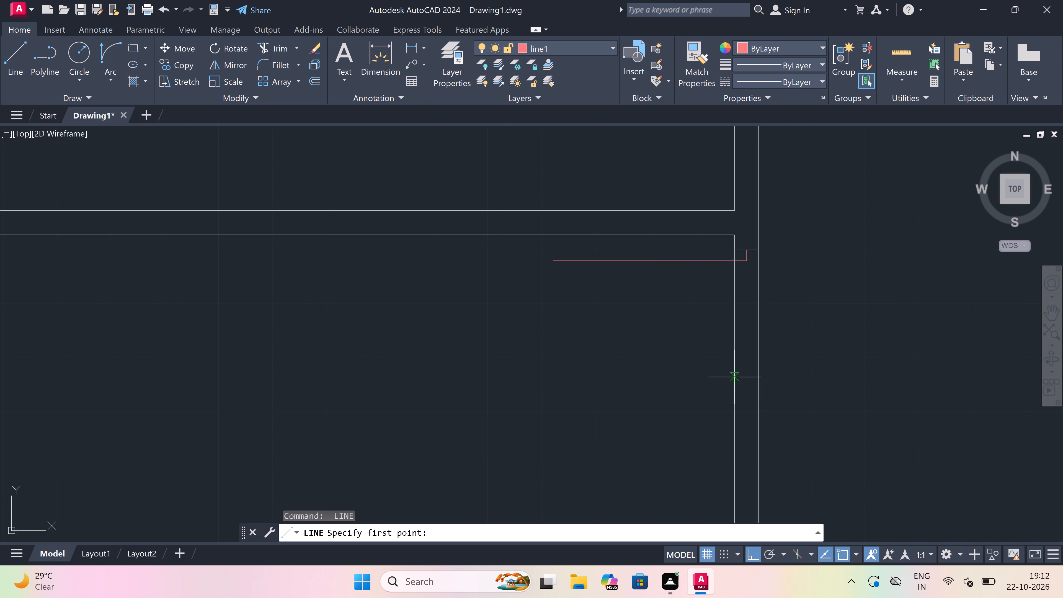
click(736, 394)
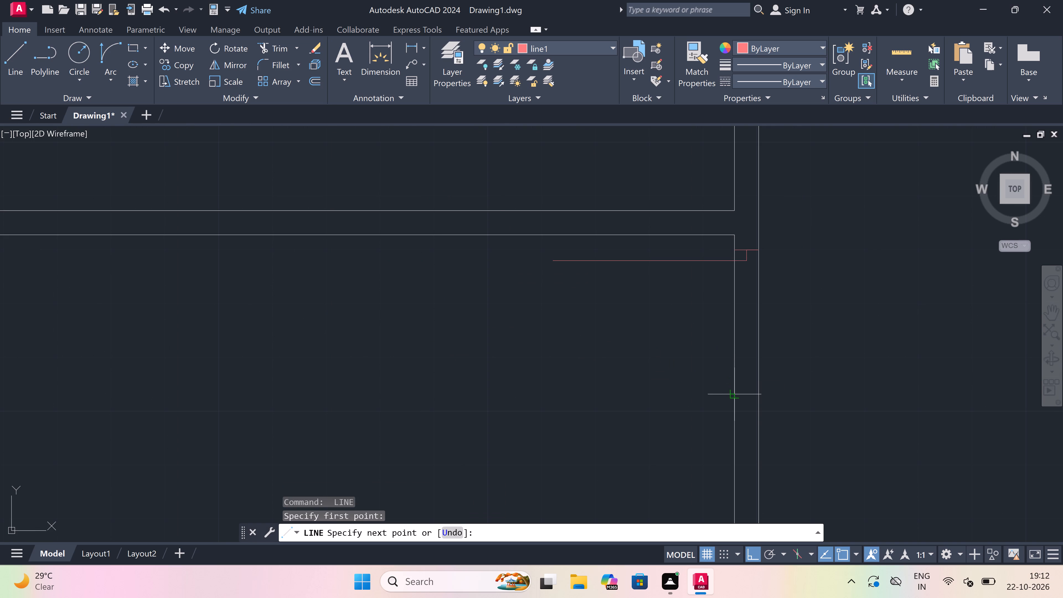
click(759, 395)
click(749, 395)
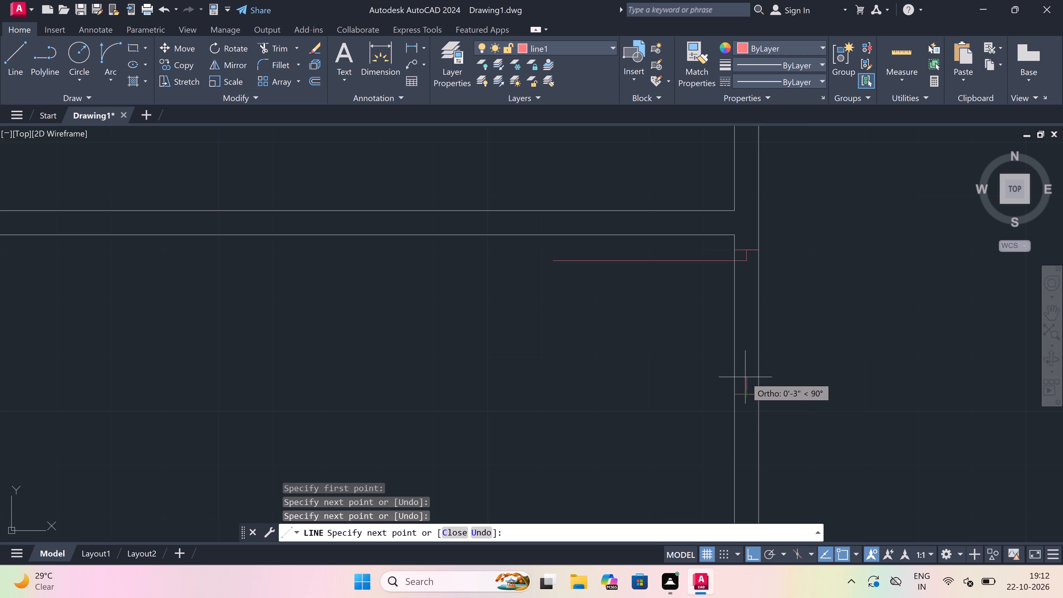
text(2")
key(space)
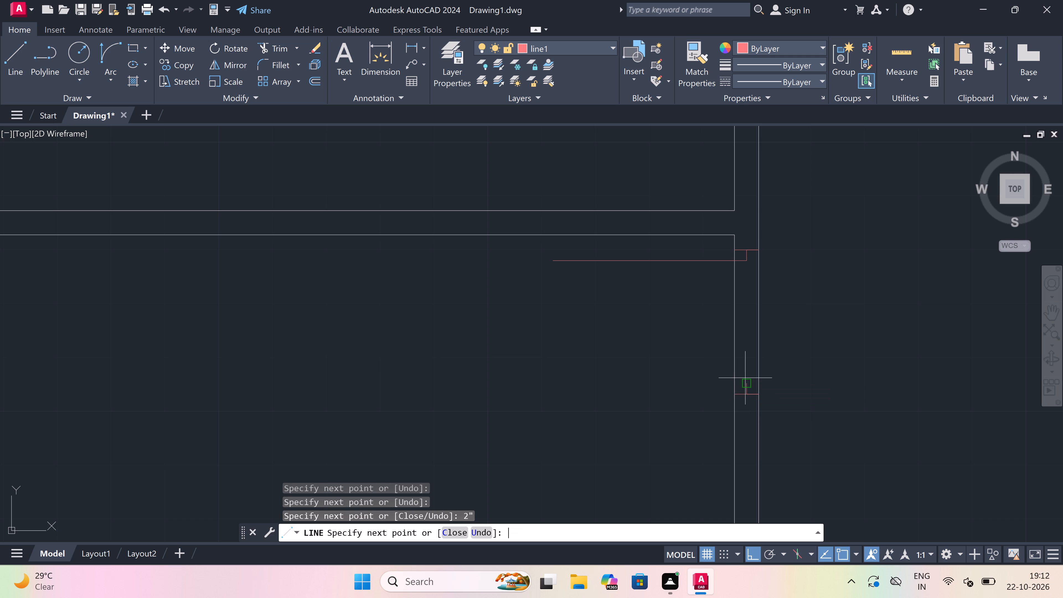
key(Escape)
Draw the door swing with a Start, End, Direction arc from the 3' leaf's left end to the lower stub's end.
drag(109, 45, 126, 52)
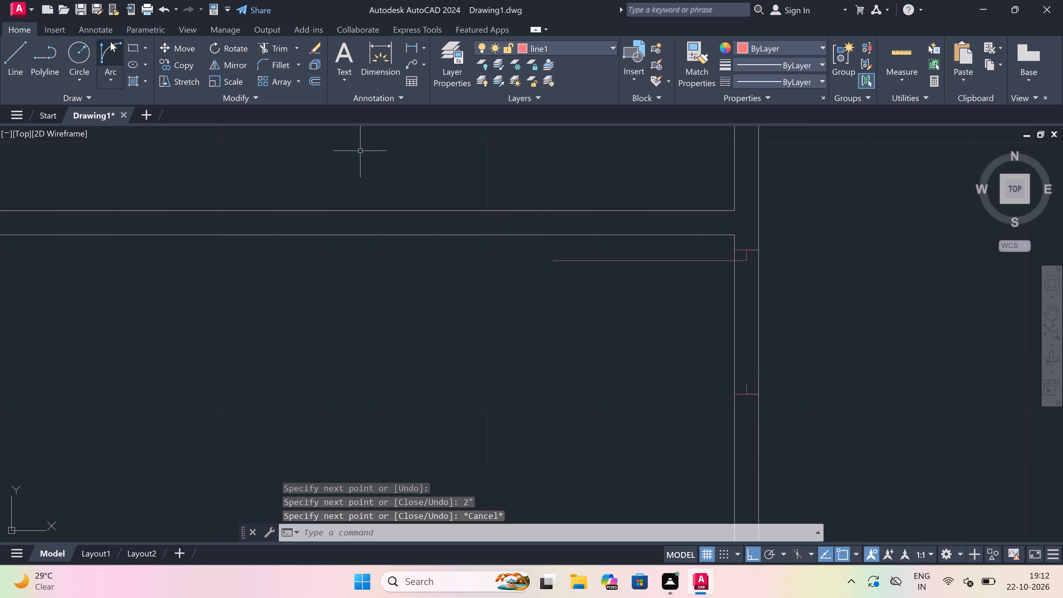
drag(111, 51, 114, 53)
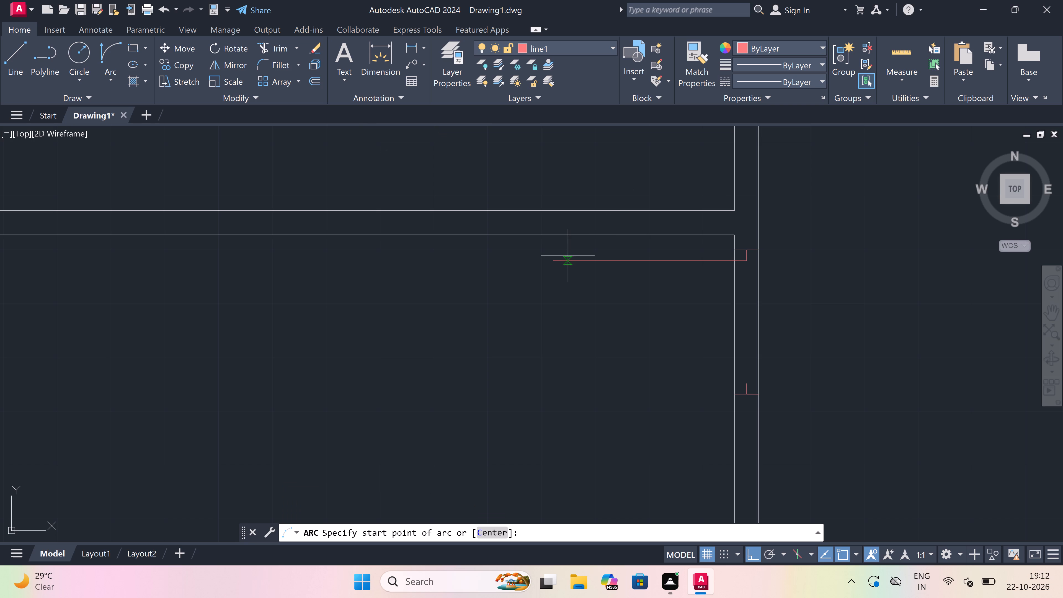
drag(558, 259, 568, 269)
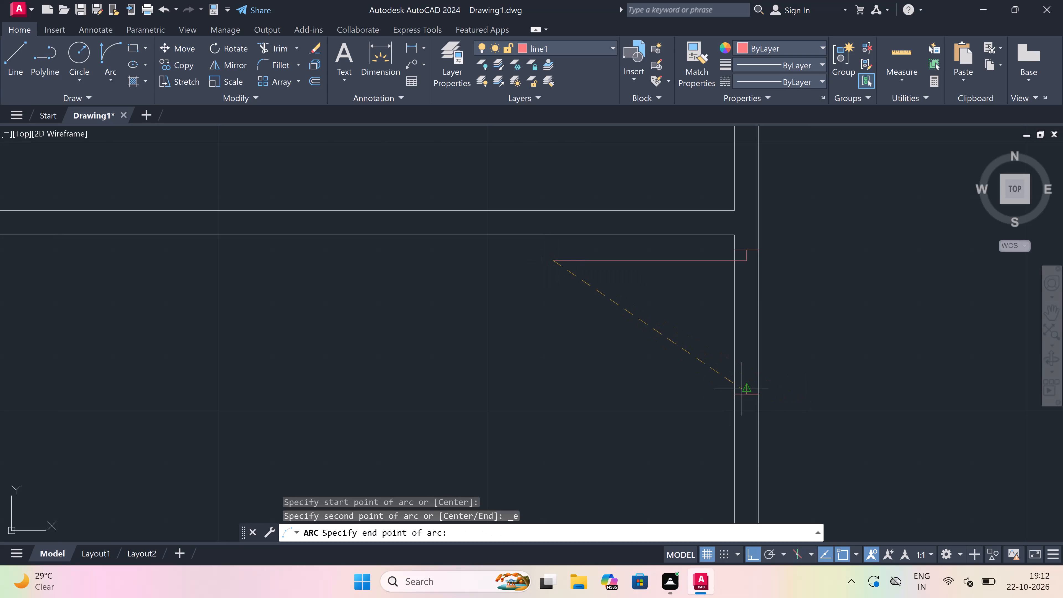
click(747, 383)
click(545, 410)
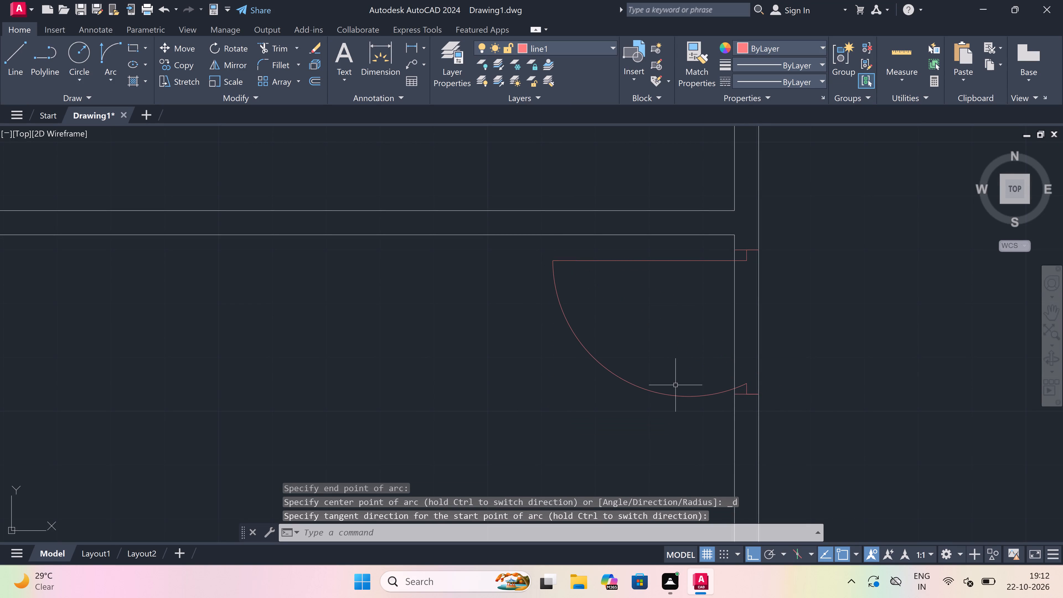
Trim the two right wall lines between the new door's jambs to open the doorway.
key(t)
key(r)
key(space)
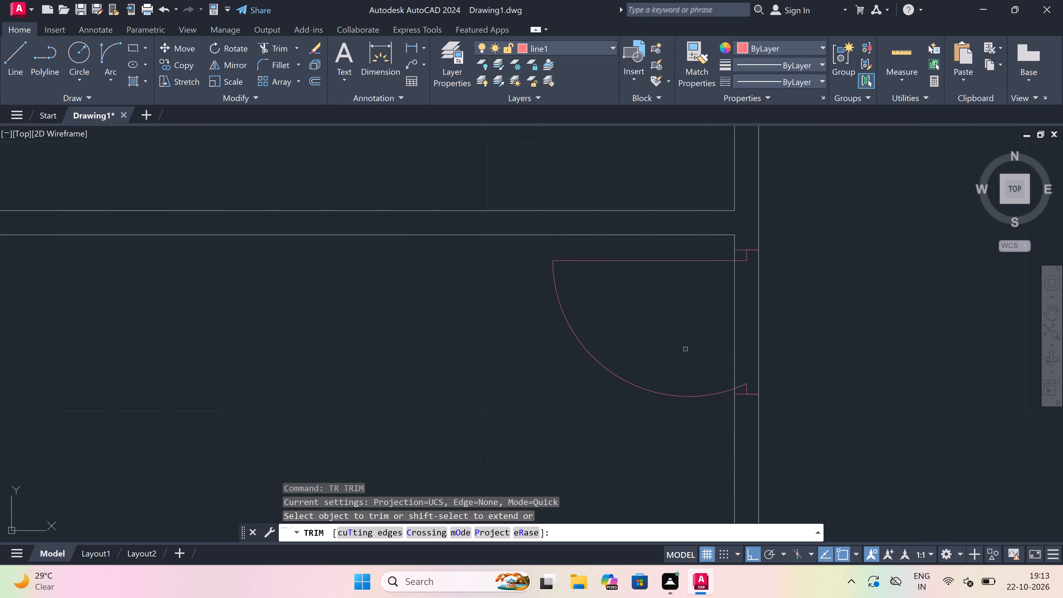
click(685, 349)
click(814, 326)
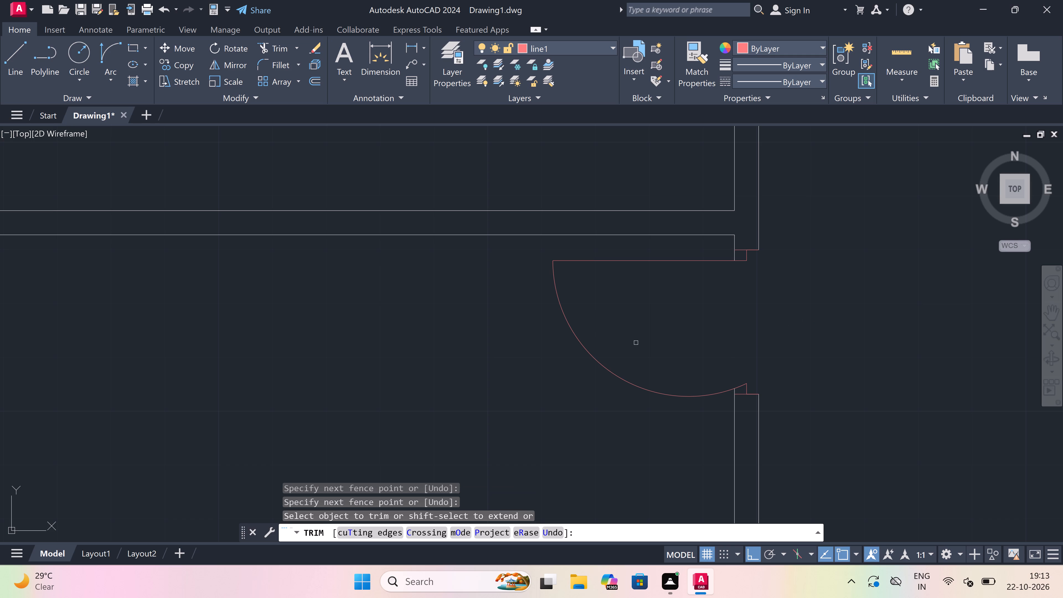
key(Escape)
Extend the two top wall lines of the wider room below rightward to the plan's central vertical wall.
scroll(558, 325, down, 5)
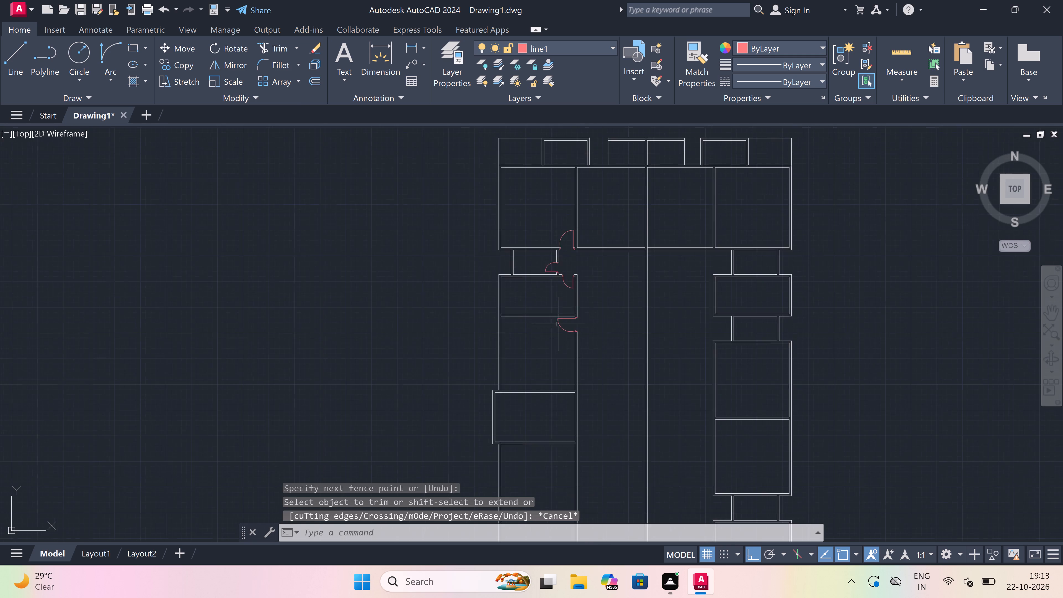
scroll(558, 324, down, 1)
scroll(569, 366, up, 2)
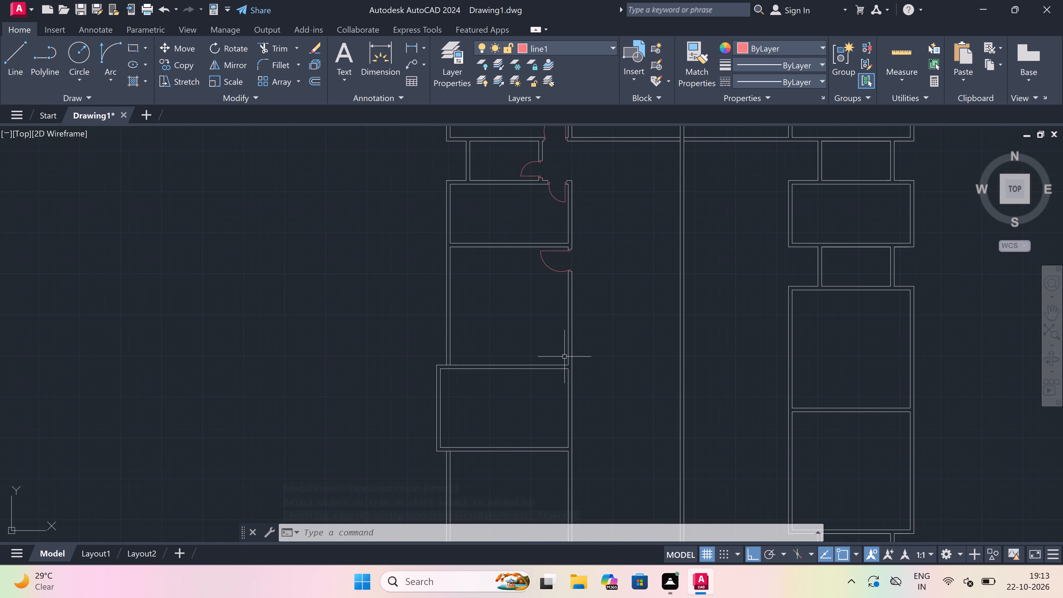
scroll(564, 357, down, 1)
scroll(604, 369, up, 2)
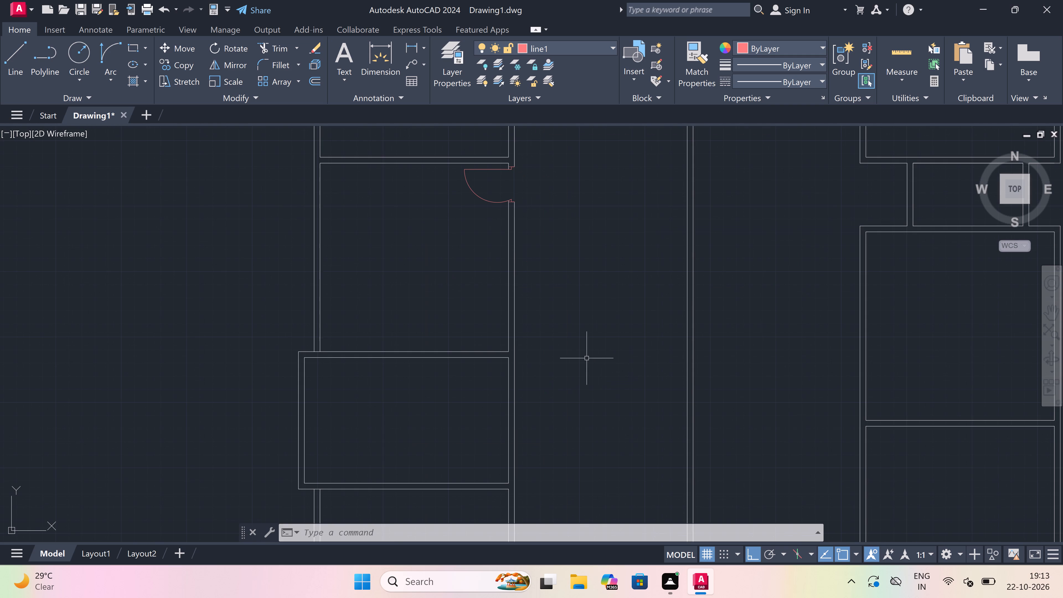
scroll(526, 329, down, 1)
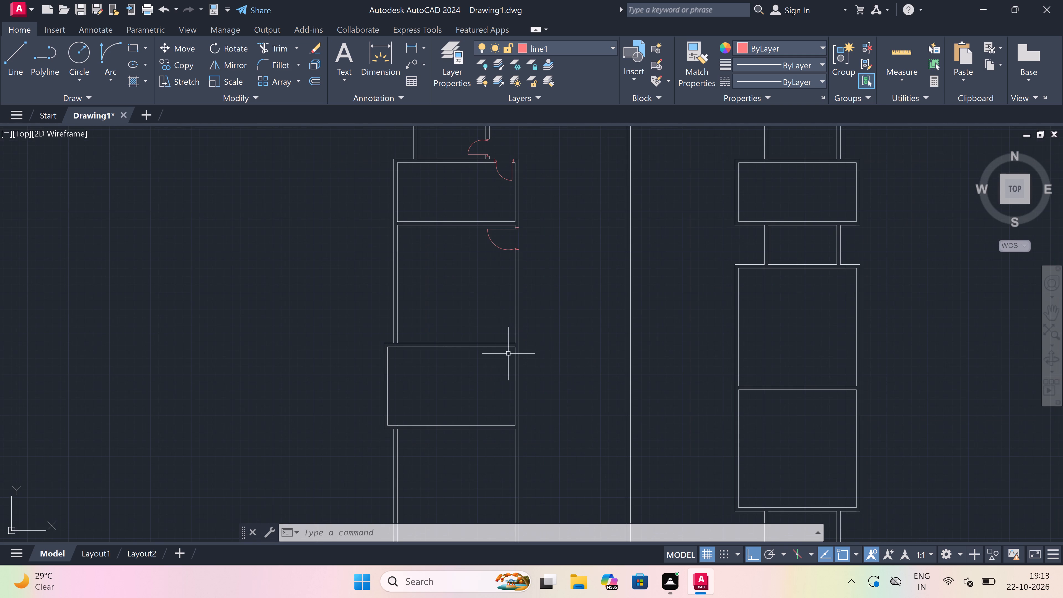
scroll(496, 350, up, 1)
key(e)
key(x)
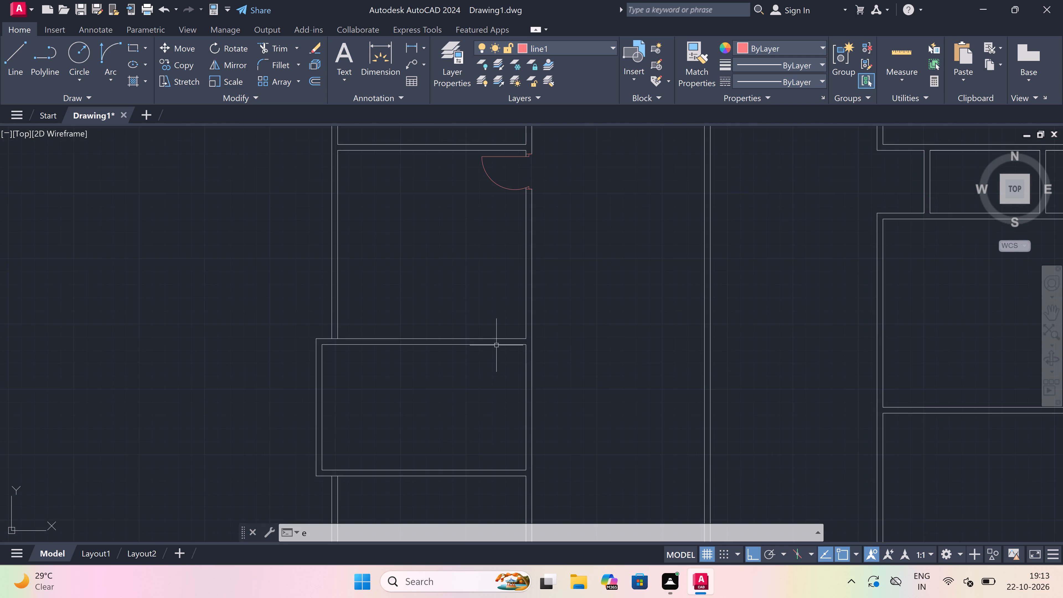
key(space)
drag(504, 311, 504, 316)
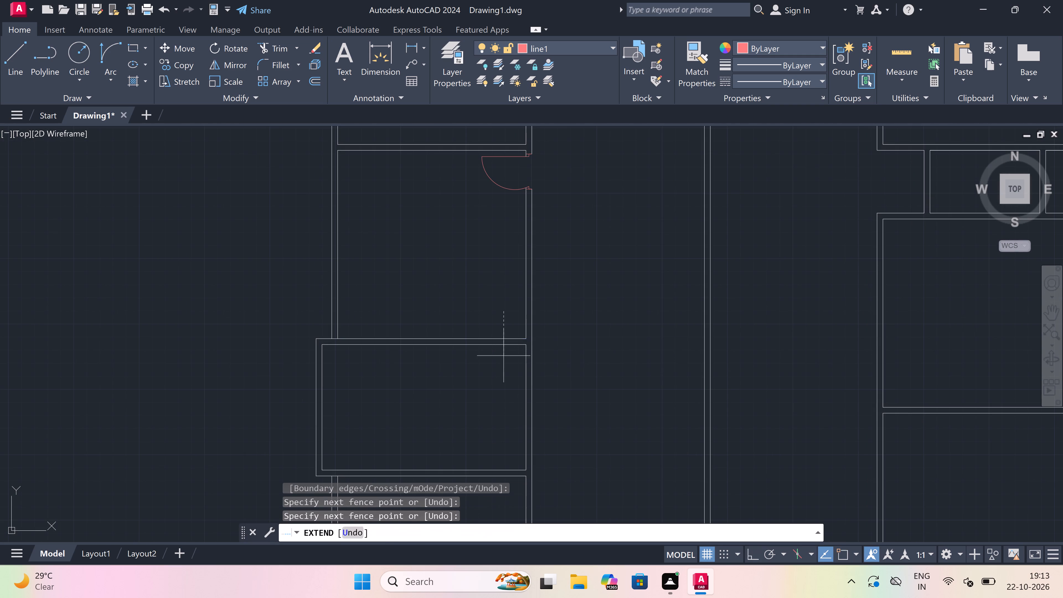
click(508, 378)
drag(505, 313, 505, 315)
drag(512, 404, 513, 401)
scroll(584, 339, down, 3)
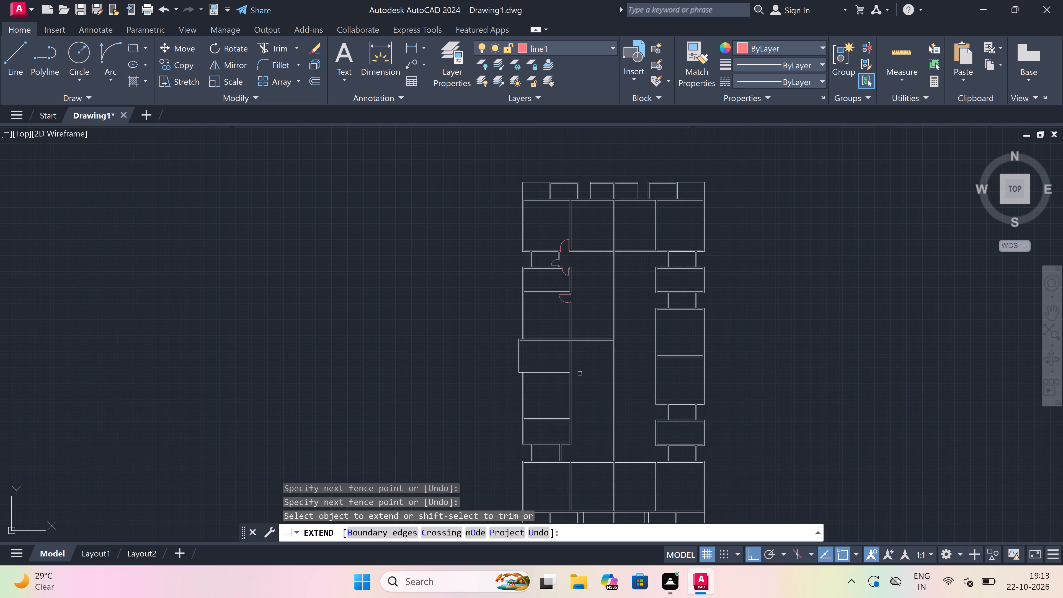
Extend the two bottom wall lines of the same wider room rightward to the central vertical wall.
scroll(570, 388, up, 2)
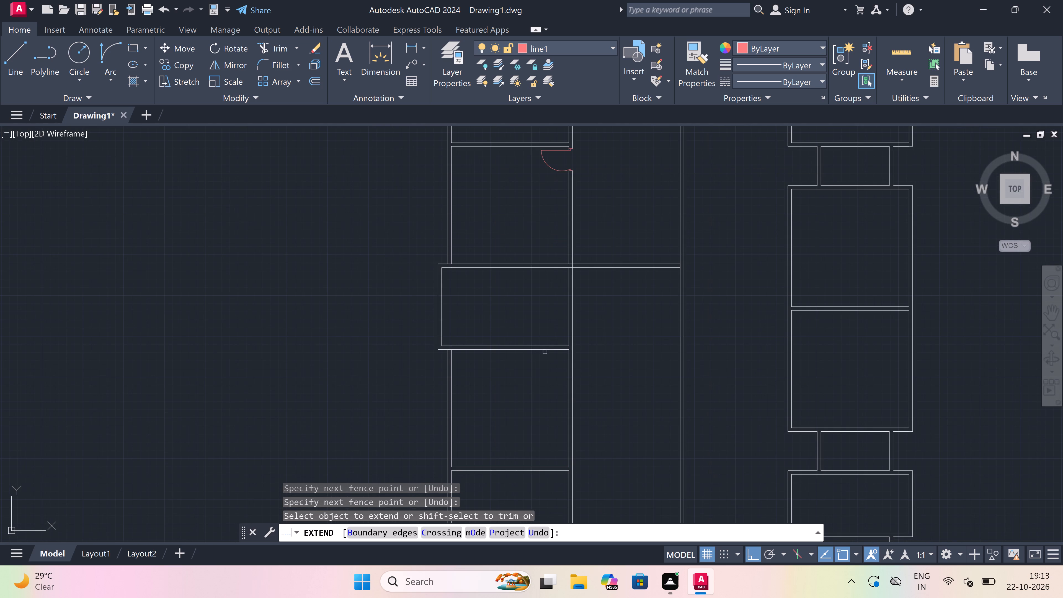
drag(532, 327, 535, 334)
click(548, 391)
click(541, 318)
drag(545, 320, 549, 328)
drag(554, 385, 554, 378)
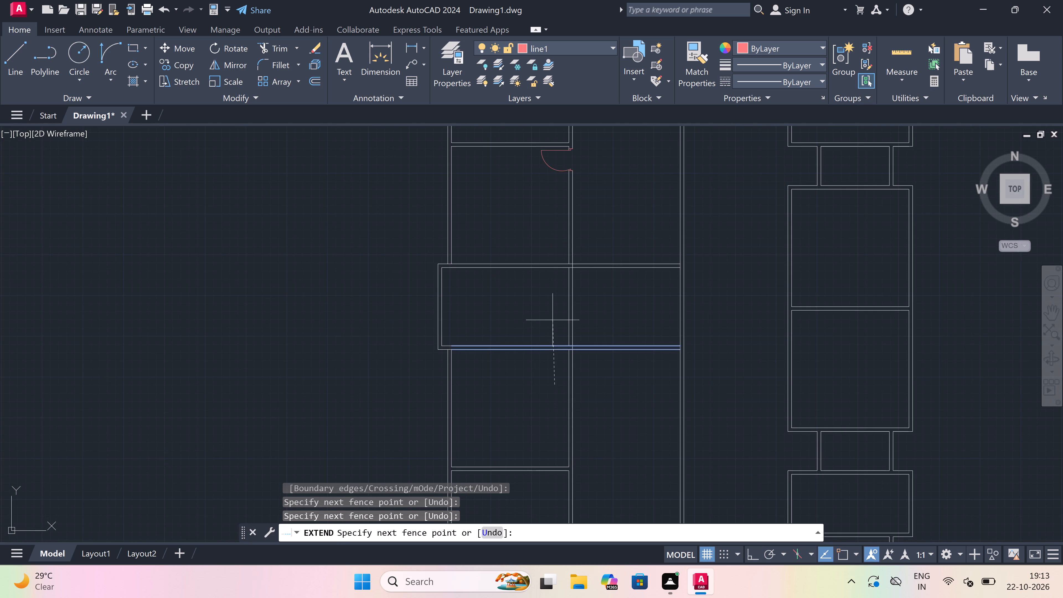
click(553, 320)
key(Escape)
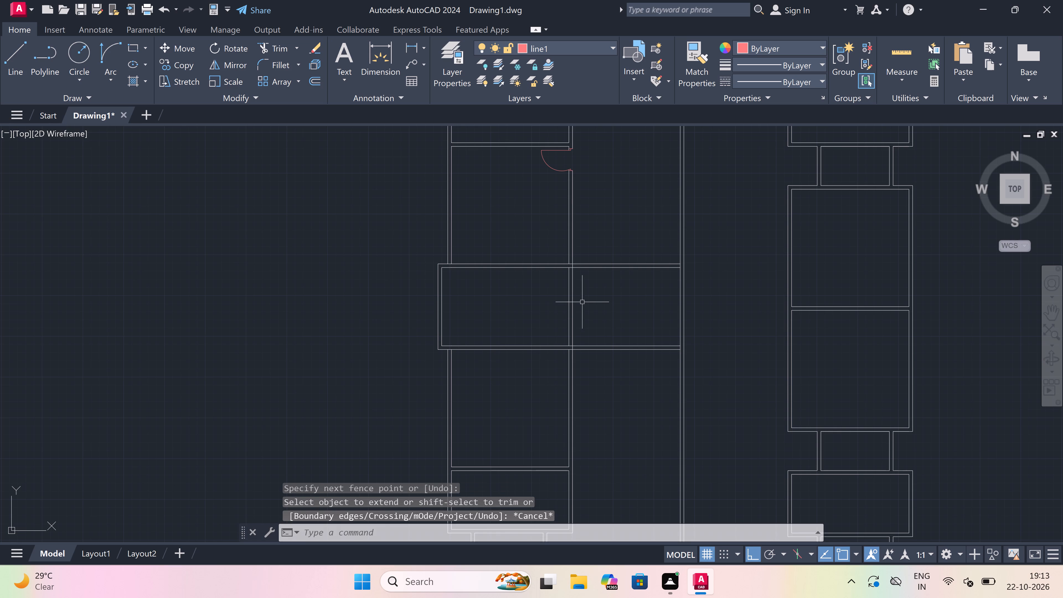
Trim away the two vertical wall lines crossing the interior of the wider room.
text(tr)
key(space)
click(584, 301)
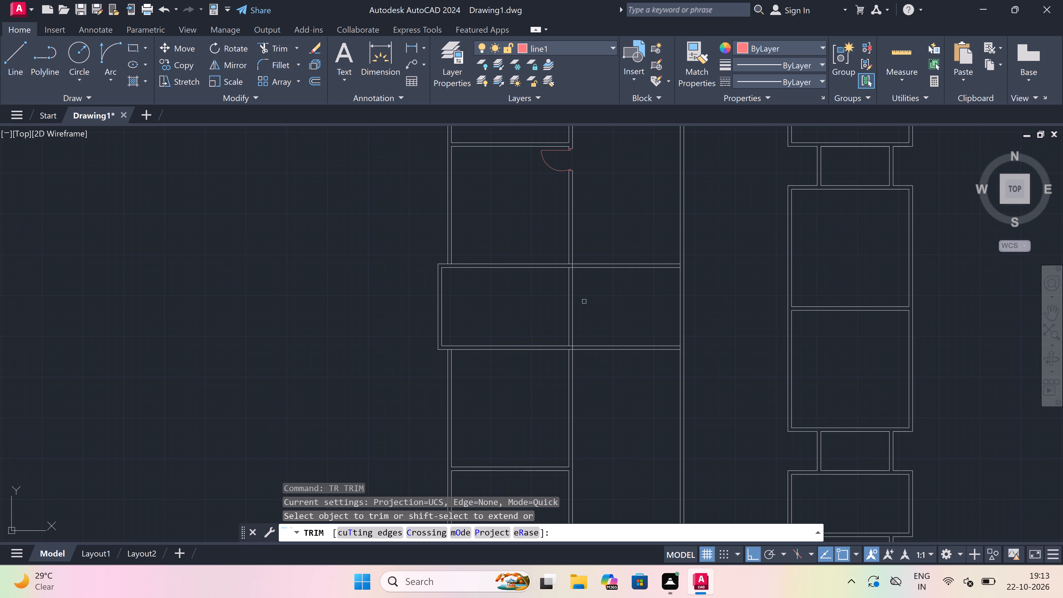
click(510, 320)
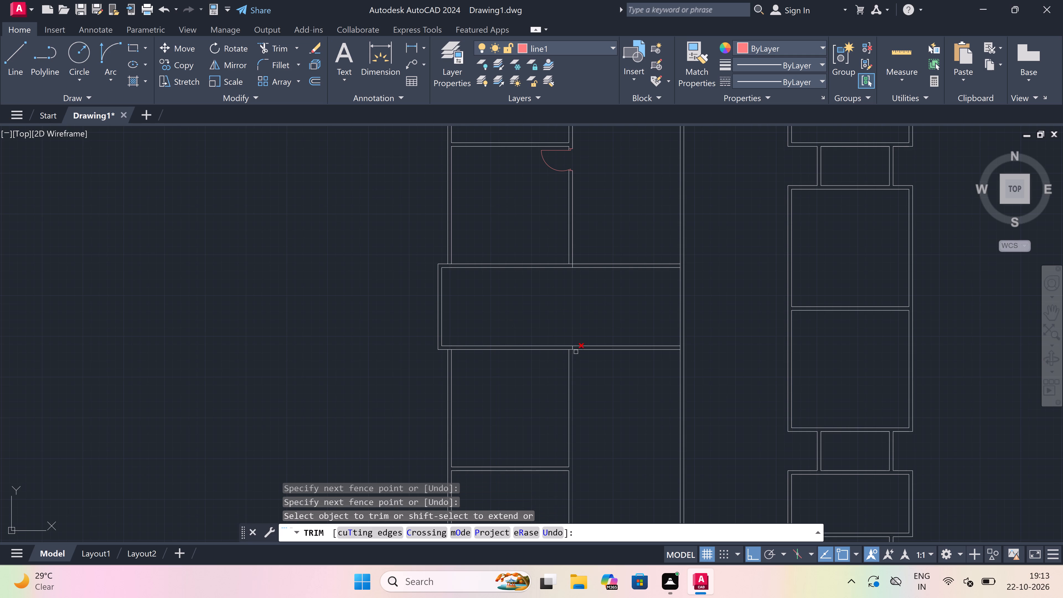
Trim the lower wall line and the overshooting vertical line where the lower rooms' wall meets the wider room's bottom wall.
scroll(577, 347, up, 3)
scroll(552, 357, up, 2)
click(553, 359)
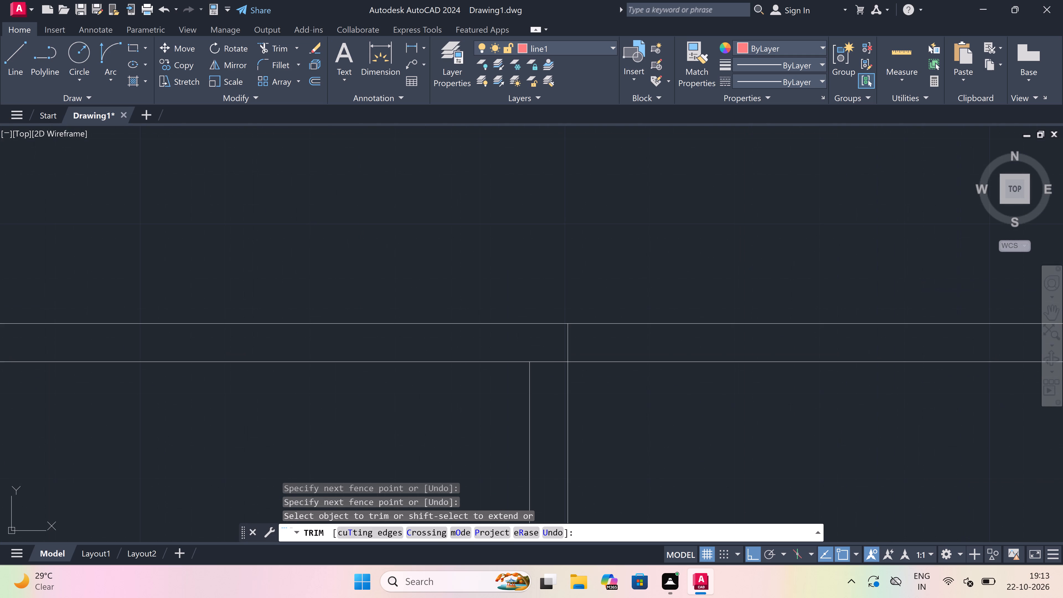
drag(554, 380, 554, 375)
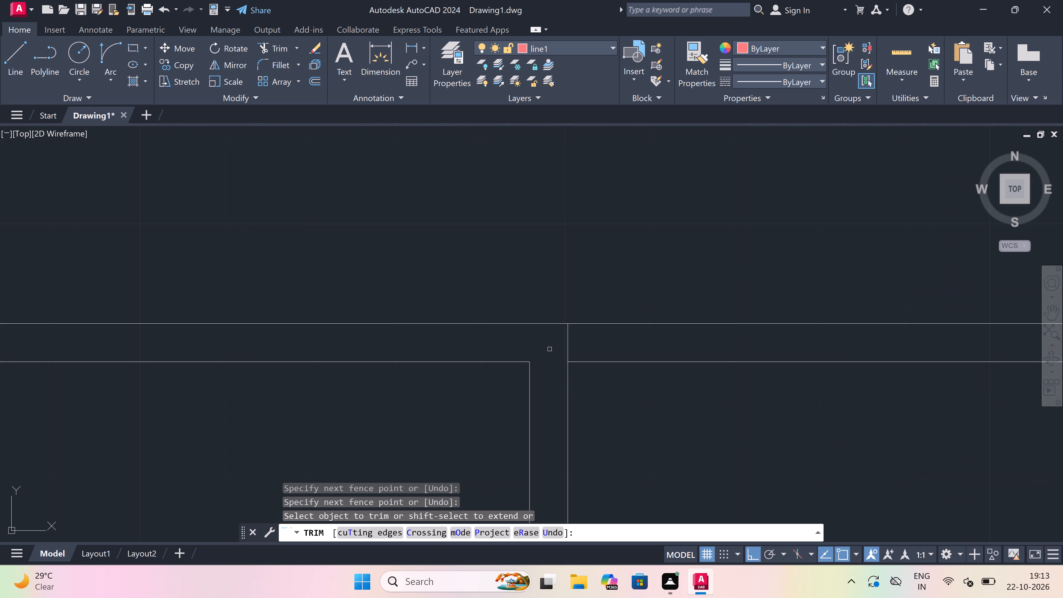
click(549, 349)
click(585, 347)
Trim the upper wall line and the overshooting vertical line where the upper rooms' wall meets the wider room's top wall.
scroll(540, 352, down, 4)
scroll(543, 214, up, 3)
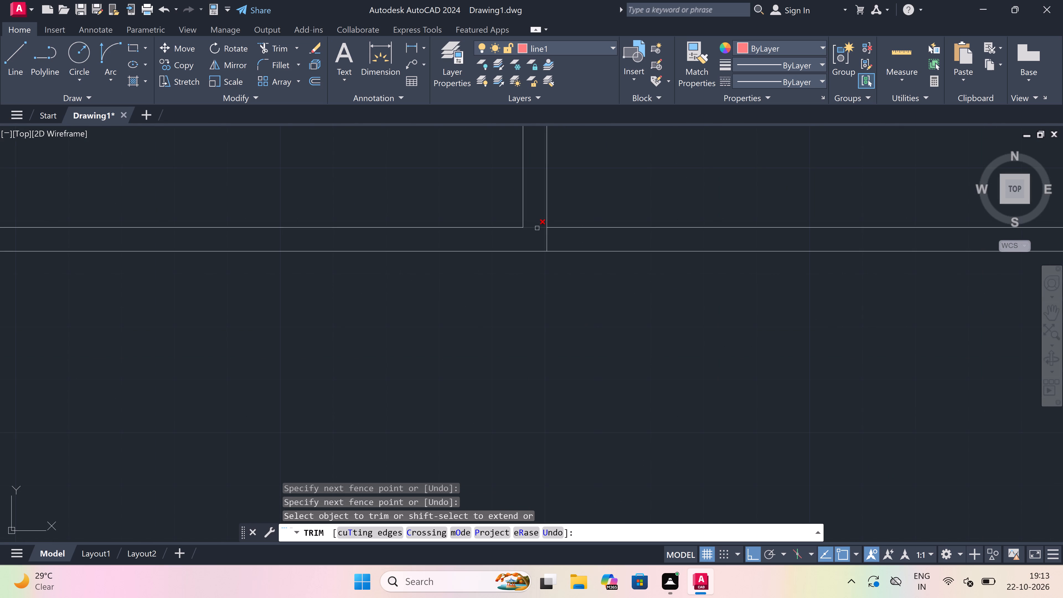
click(537, 228)
click(548, 239)
scroll(513, 280, down, 4)
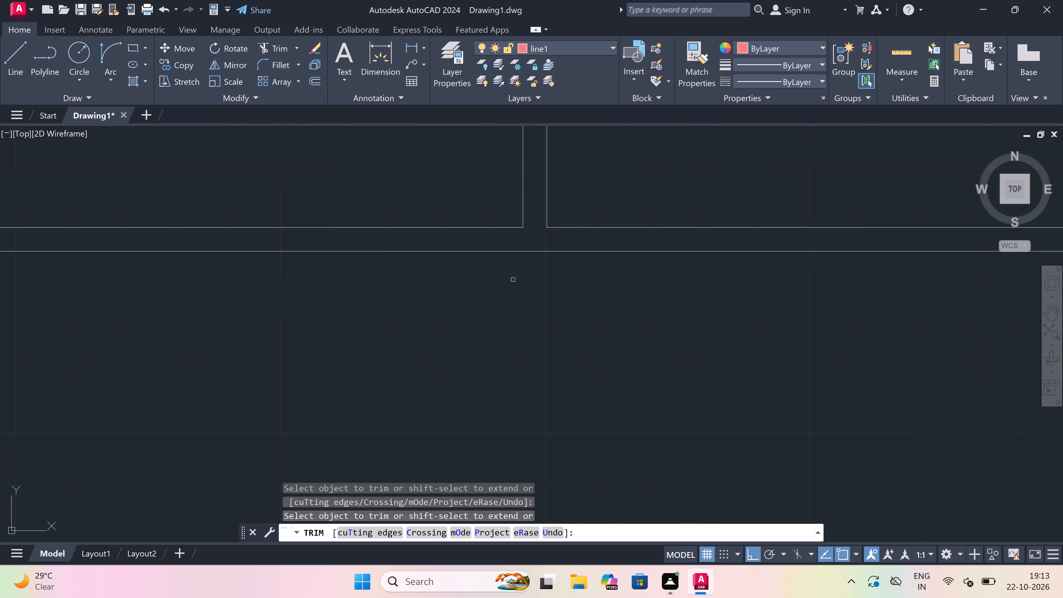
key(Escape)
Draw a door jamb across the wider room's top wall, just right of the junction, with a 2" stub and a 3' leaf upward.
scroll(505, 300, down, 2)
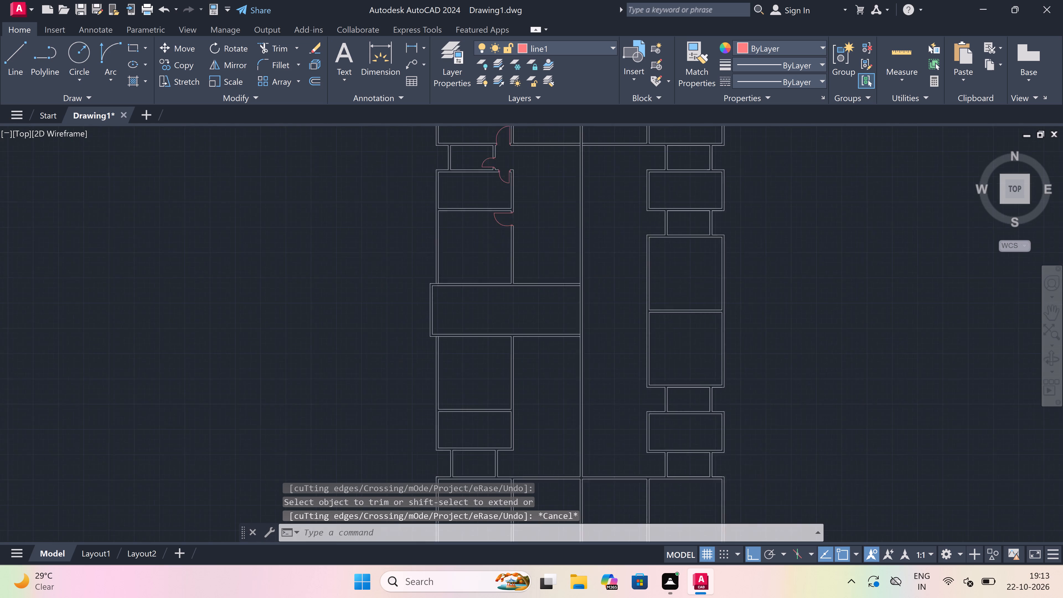
key(l)
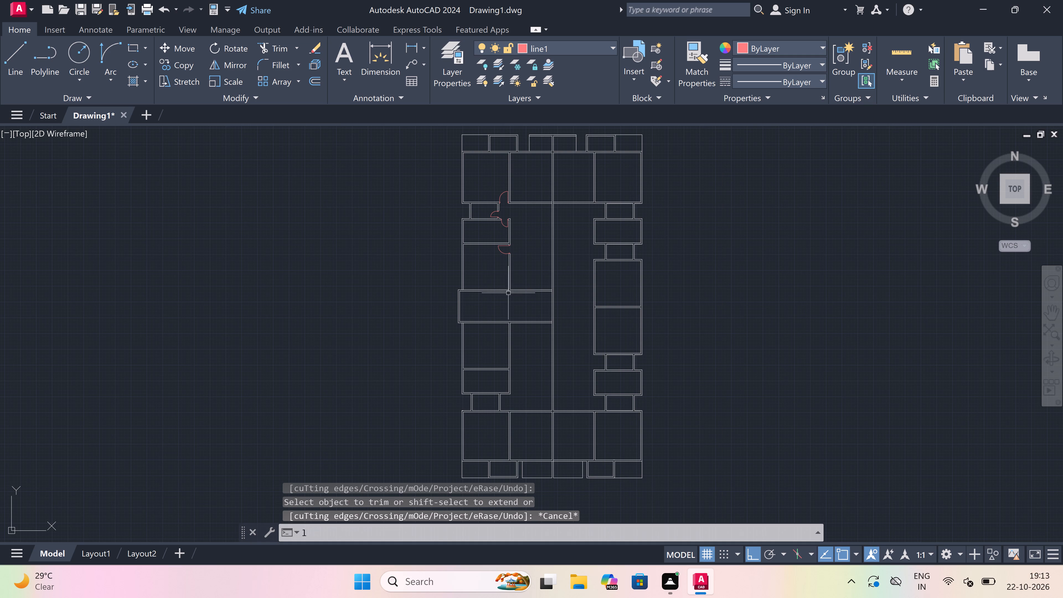
key(space)
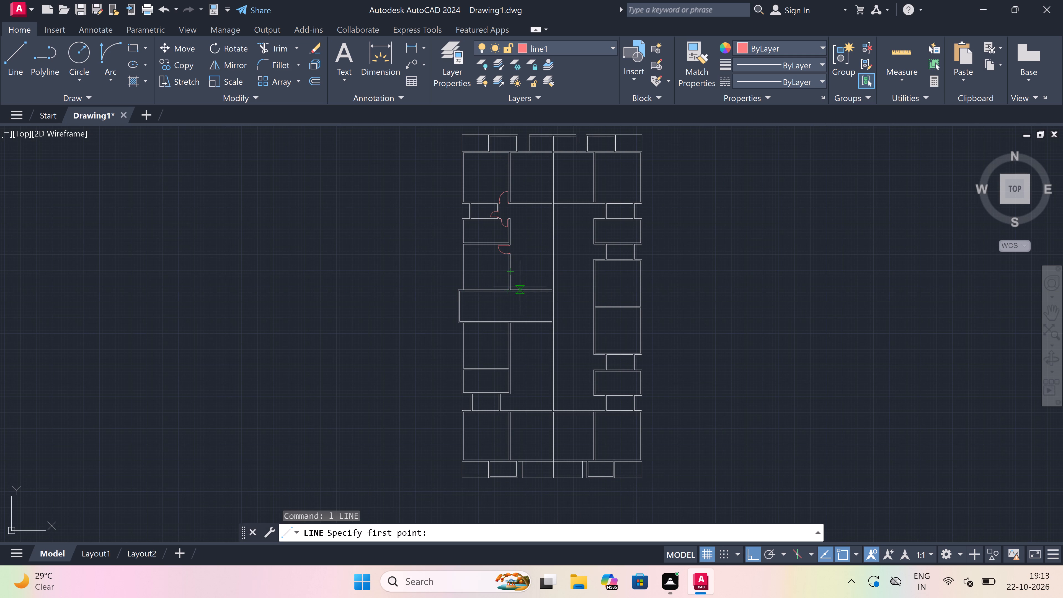
scroll(517, 293, up, 7)
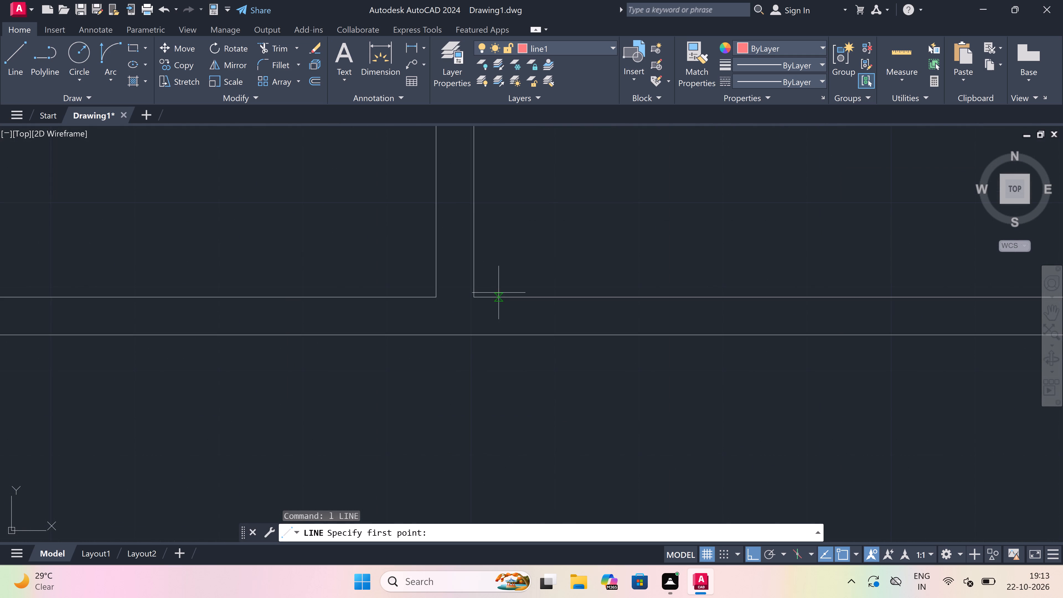
click(499, 294)
click(500, 335)
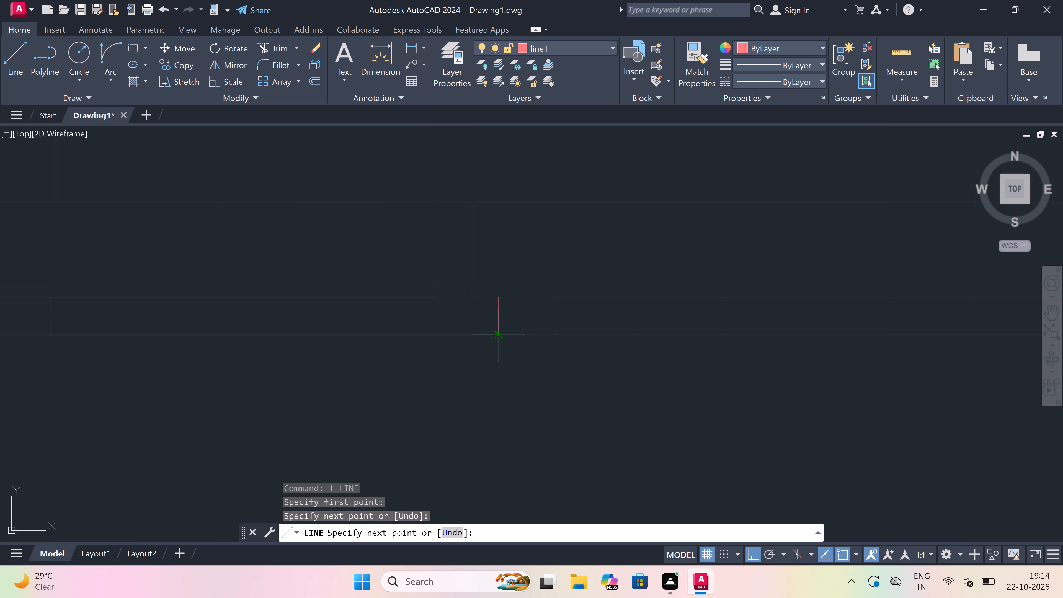
click(502, 312)
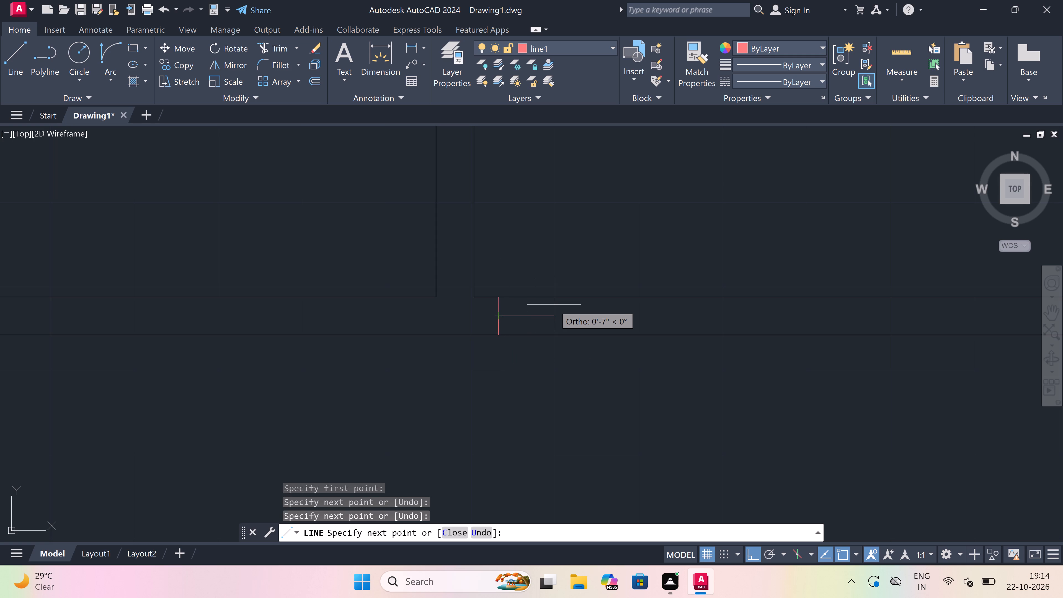
key(2)
key(shift+quotedbl)
key(space)
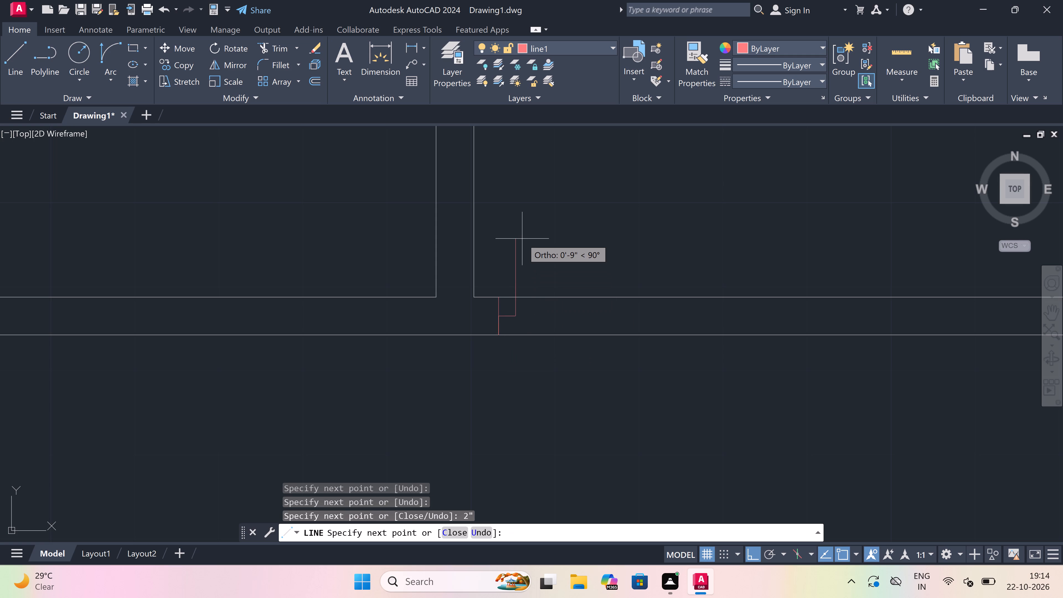
text(3')
key(space)
key(Escape)
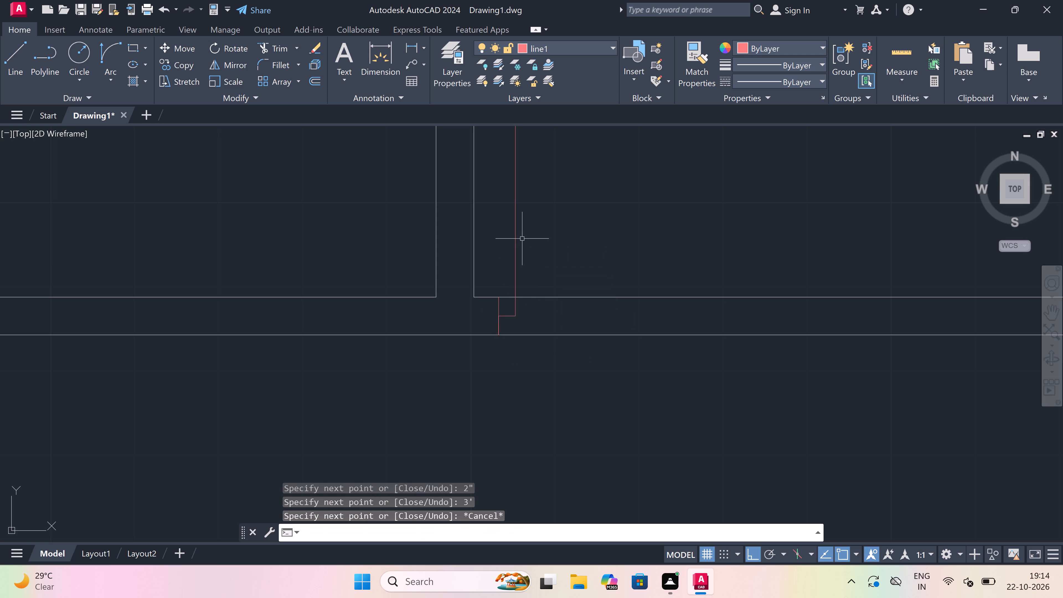
Draw the opposite jamb across the same top wall, with a 2" stub from its midpoint toward the leaf.
key(space)
scroll(515, 332, down, 3)
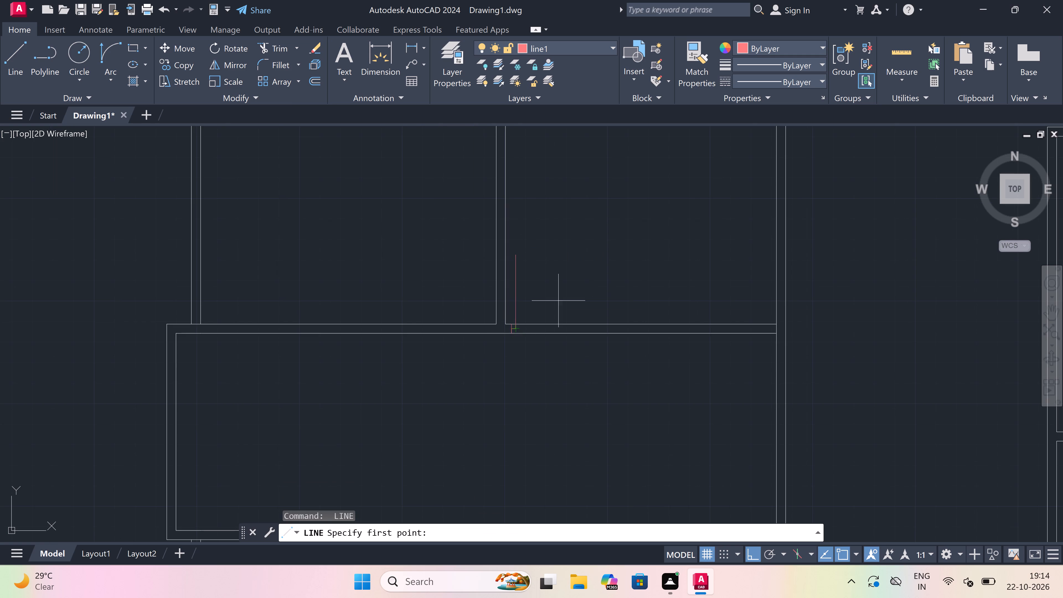
scroll(560, 297, up, 2)
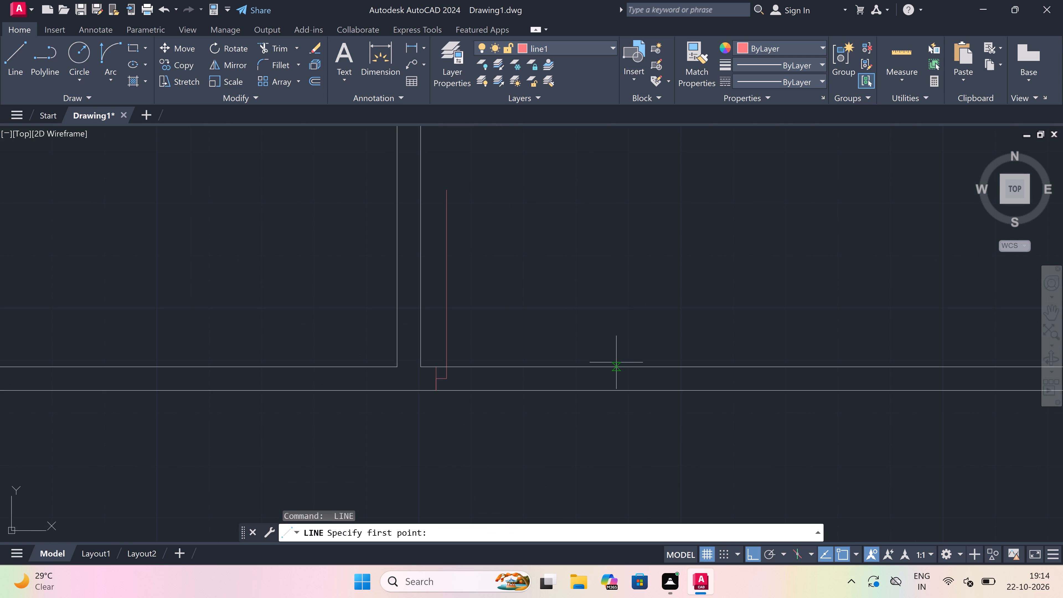
click(608, 366)
drag(609, 388, 609, 385)
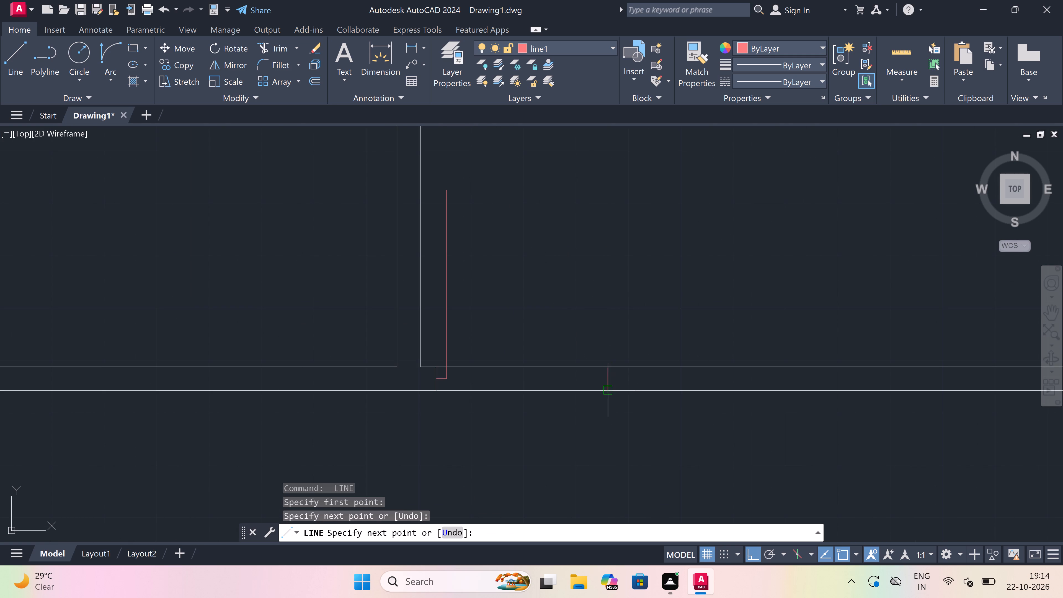
click(608, 375)
text(2")
key(space)
key(Escape)
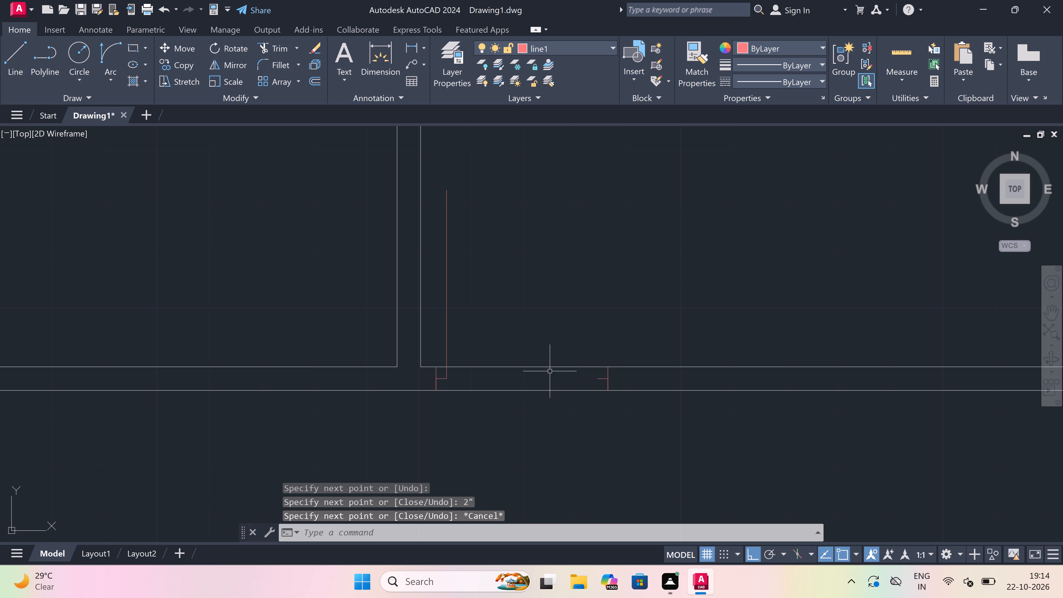
Draw the door swing with a Start, End, Direction arc from the 3' leaf's top end to the opposite jamb's stub.
click(111, 45)
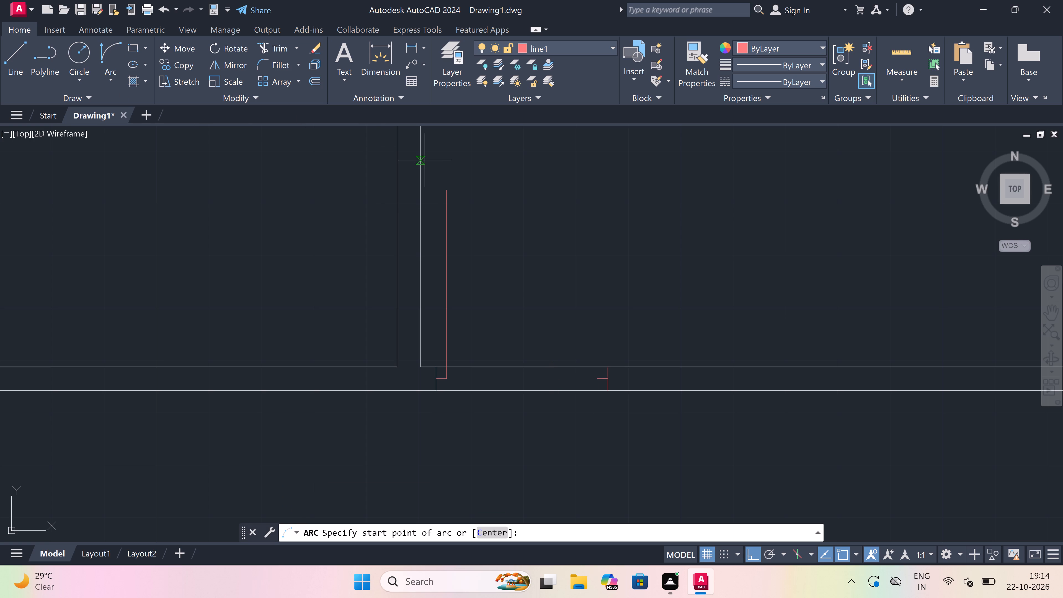
click(451, 187)
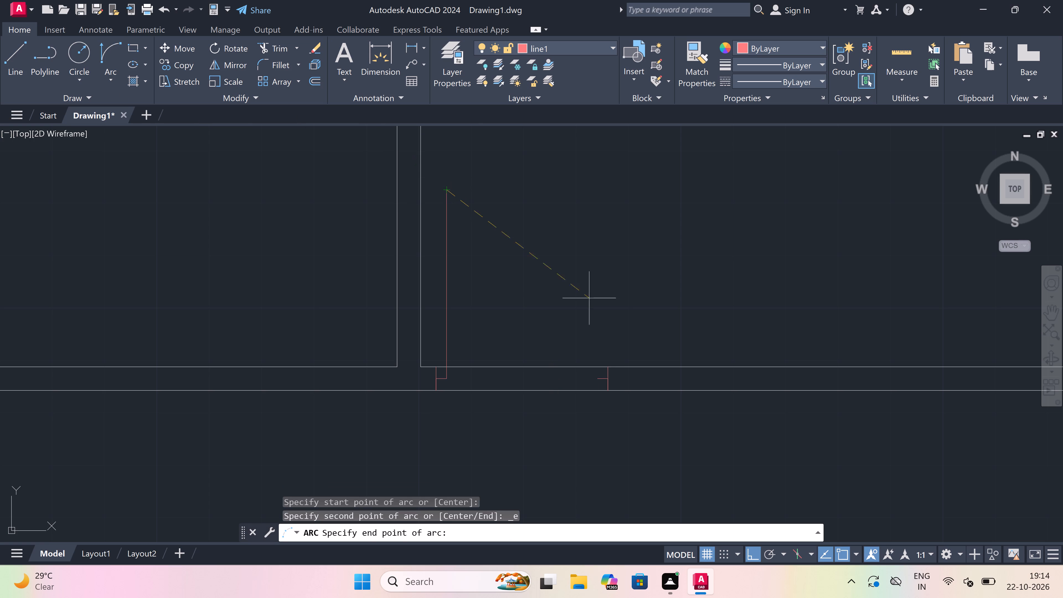
click(603, 373)
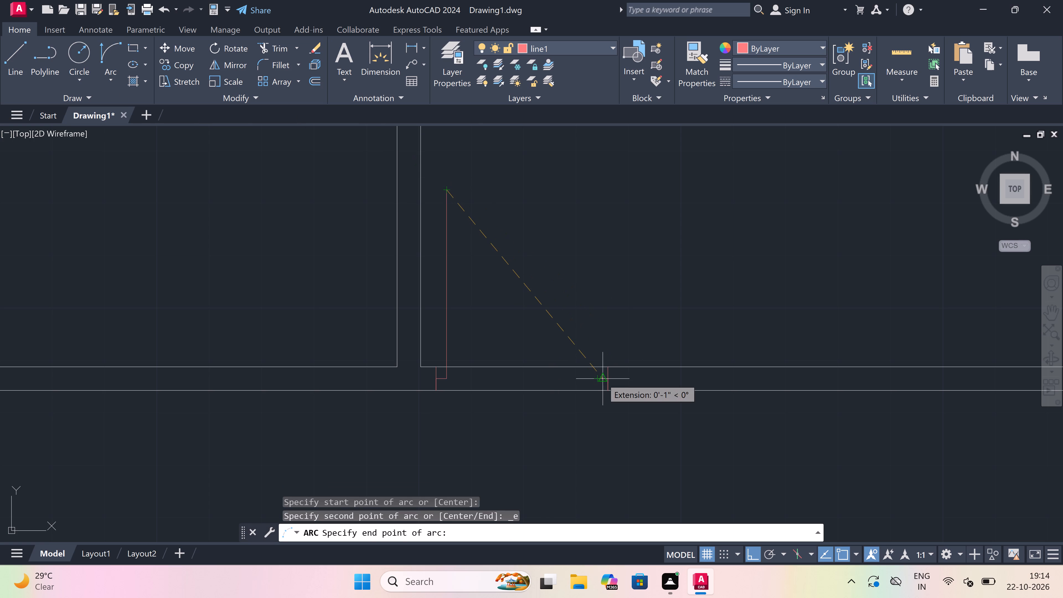
click(613, 336)
Trim the two top wall lines between the new door's jambs to open the doorway.
text(tr)
key(space)
drag(543, 350, 545, 362)
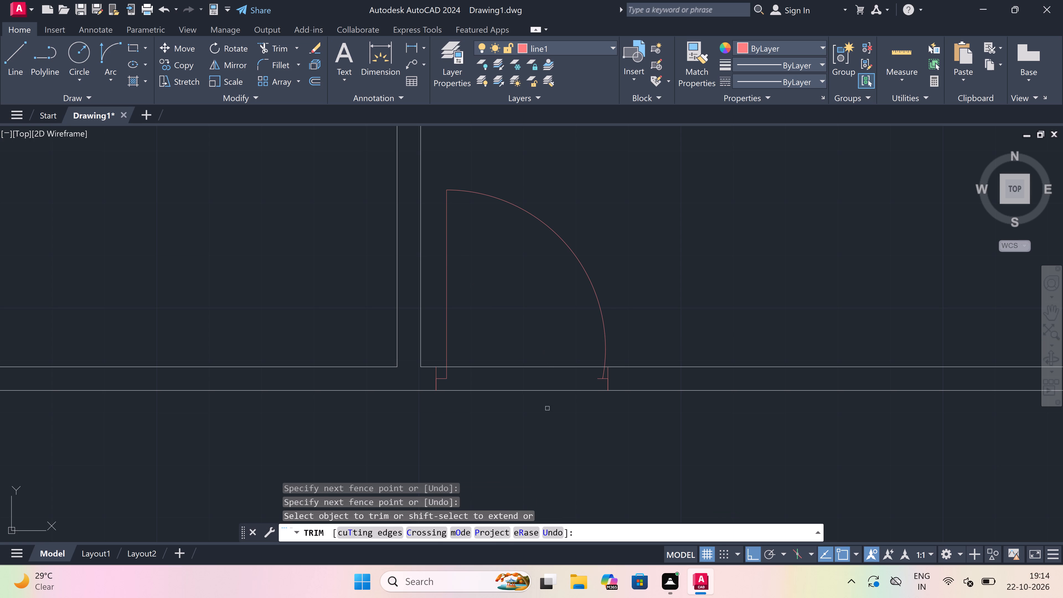
drag(547, 409, 547, 407)
click(539, 345)
scroll(609, 377, up, 4)
drag(581, 384, 581, 378)
click(580, 366)
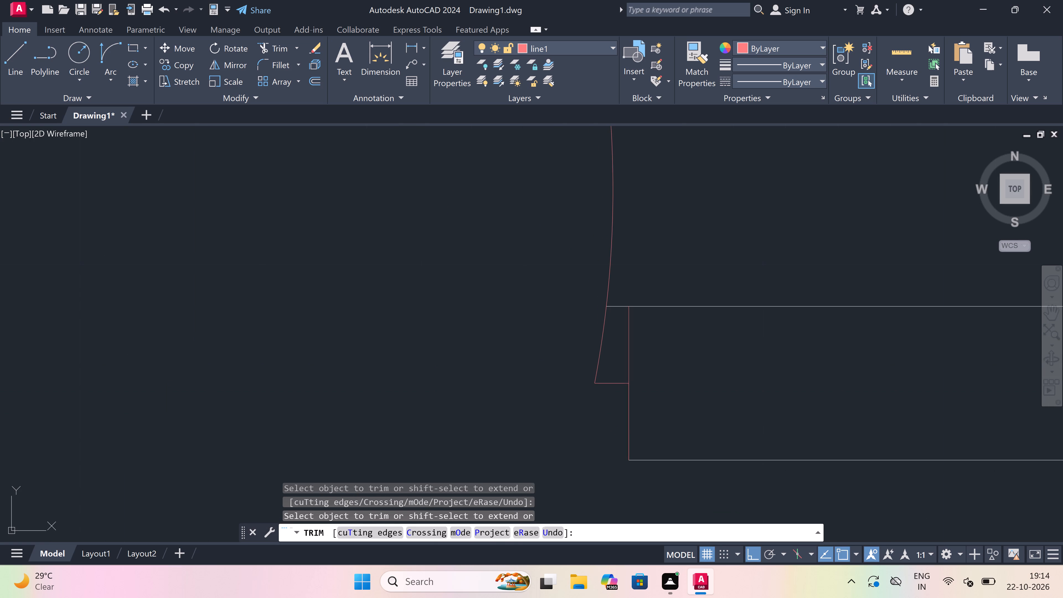
key(Escape)
Draw a door jamb across the wider room's bottom wall, just right of the junction, with a 2" stub and a 3' leaf downward.
scroll(548, 344, down, 4)
scroll(494, 318, down, 3)
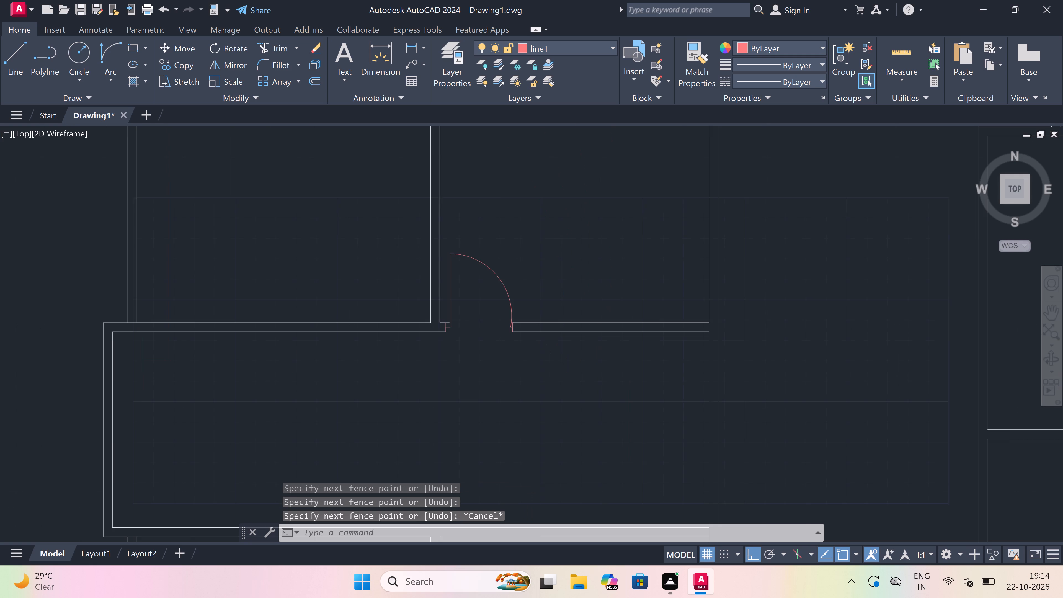
scroll(494, 318, down, 2)
key(l)
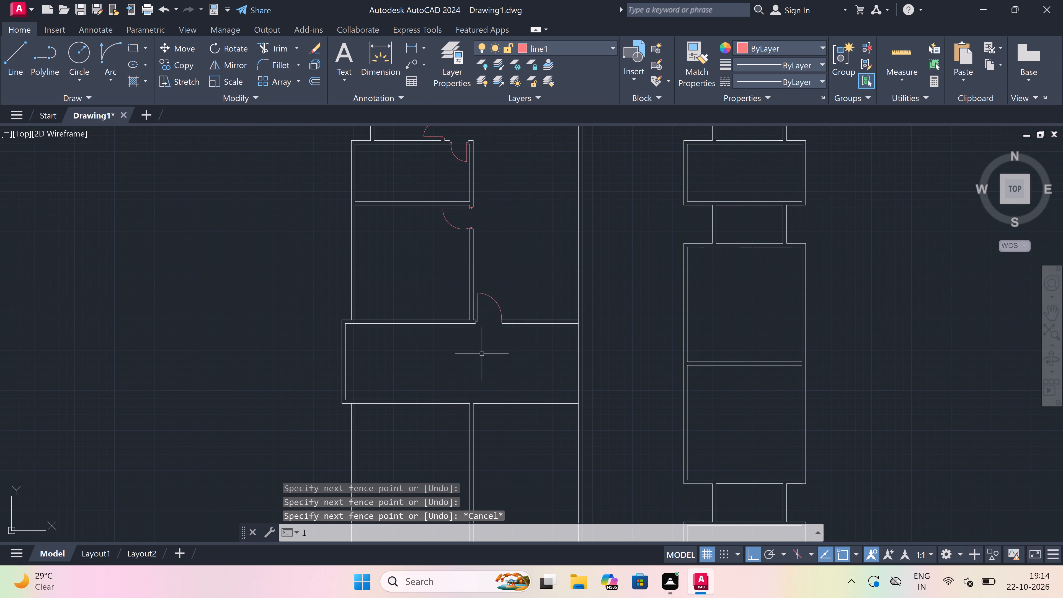
key(space)
scroll(469, 405, up, 3)
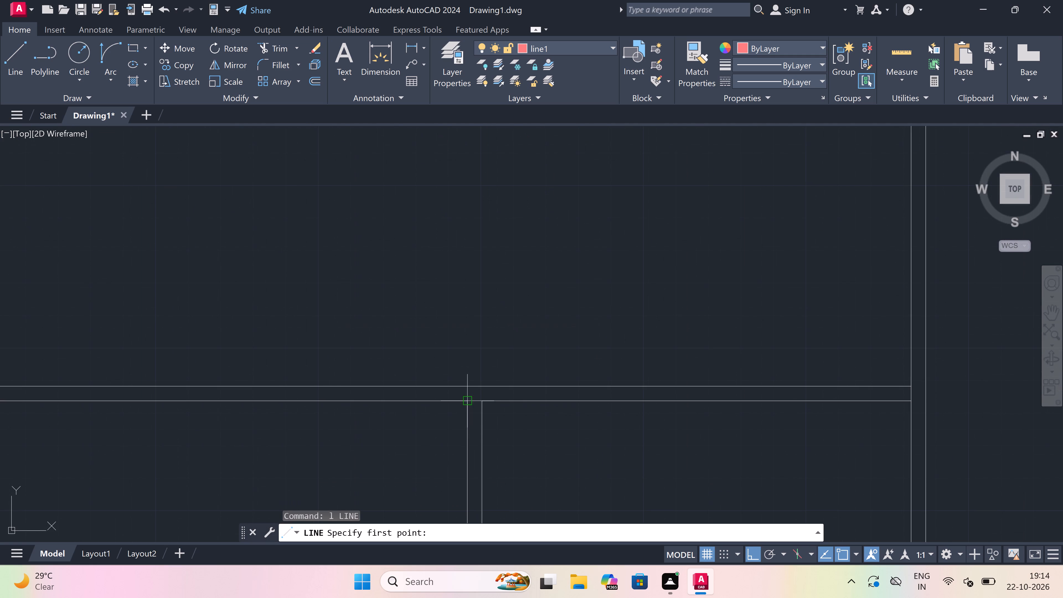
click(494, 400)
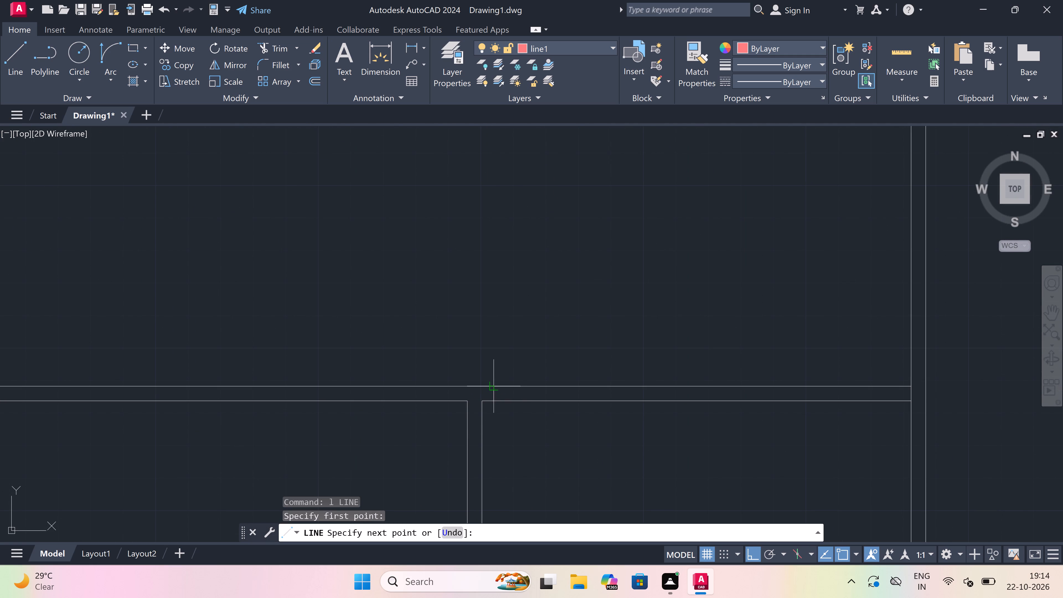
click(494, 383)
drag(494, 396, 497, 397)
scroll(539, 403, up, 2)
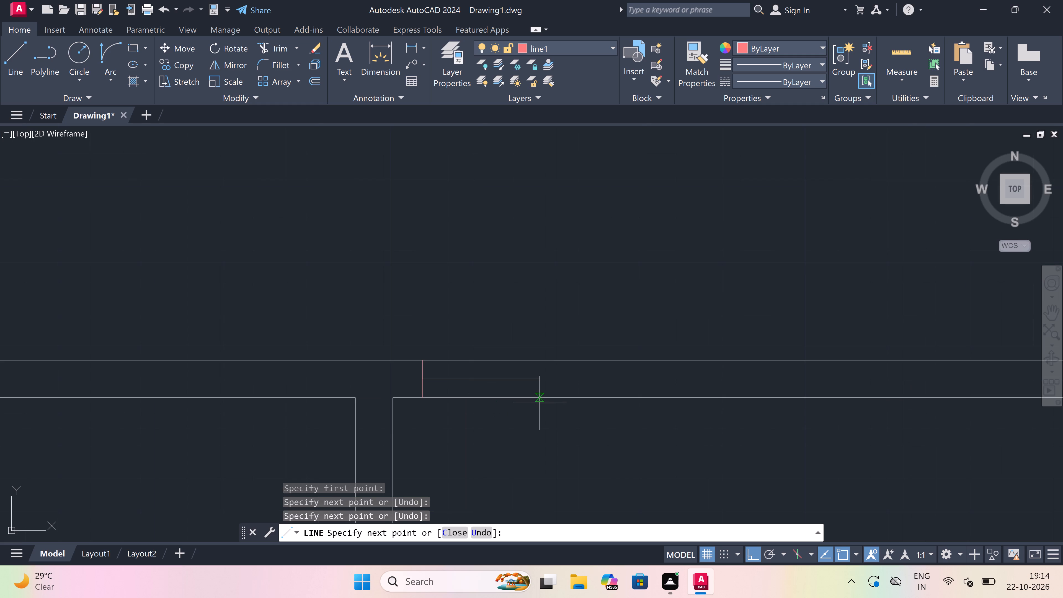
key(2)
text(")
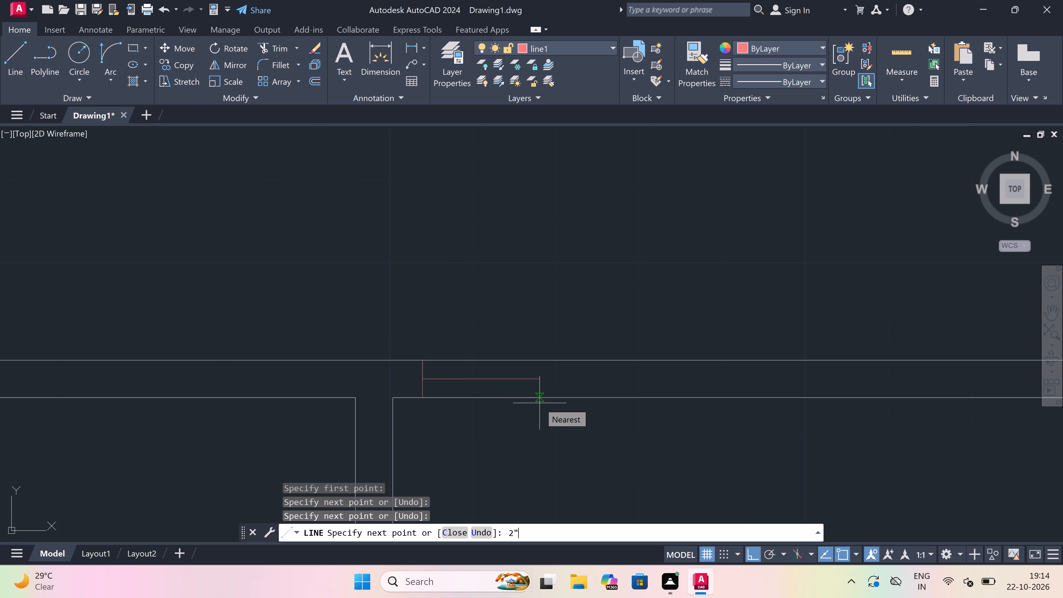
key(space)
scroll(539, 403, down, 3)
scroll(521, 463, up, 2)
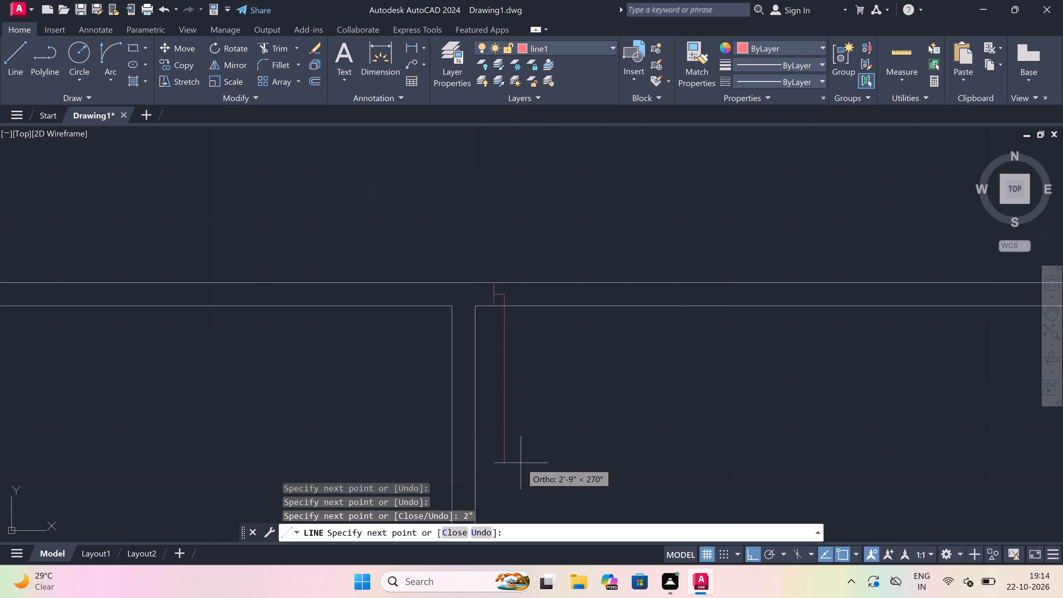
text(3')
key(space)
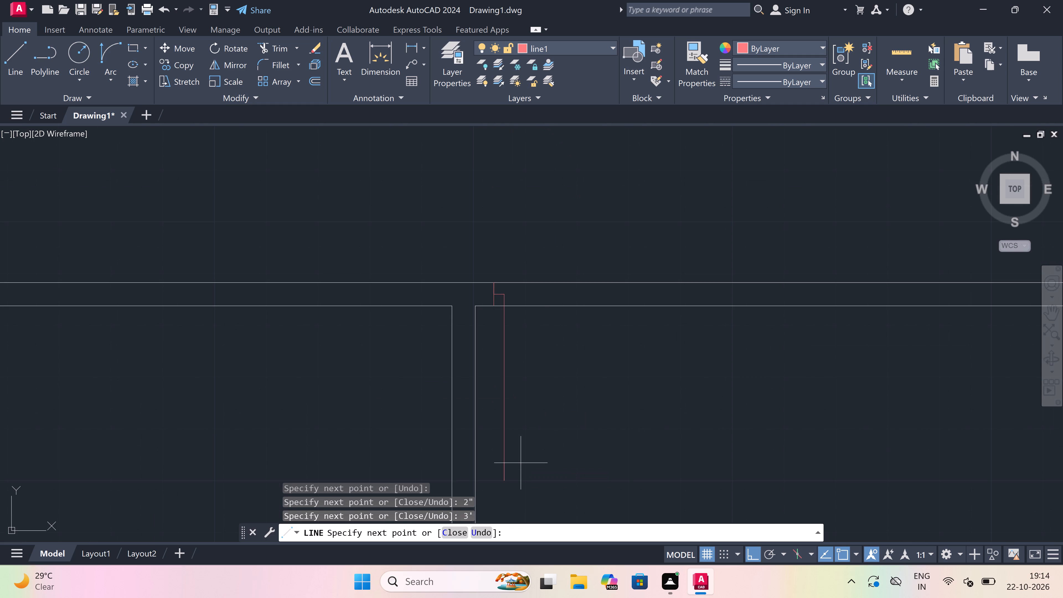
key(Escape)
Draw the opposite jamb across the wider room's bottom wall, with a 2" stub from its midpoint toward the leaf.
key(space)
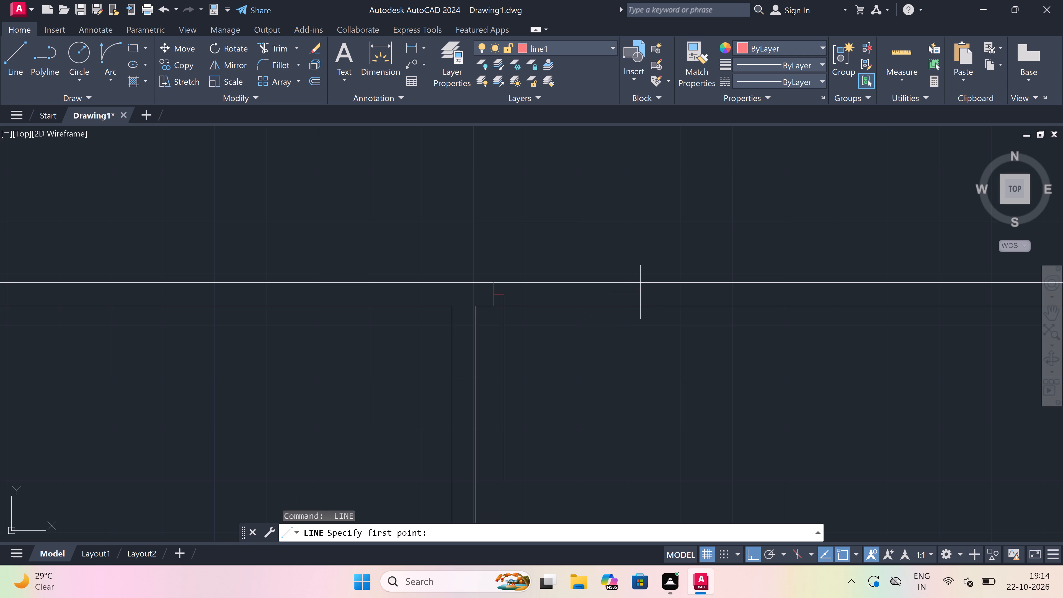
drag(660, 285, 662, 288)
click(665, 310)
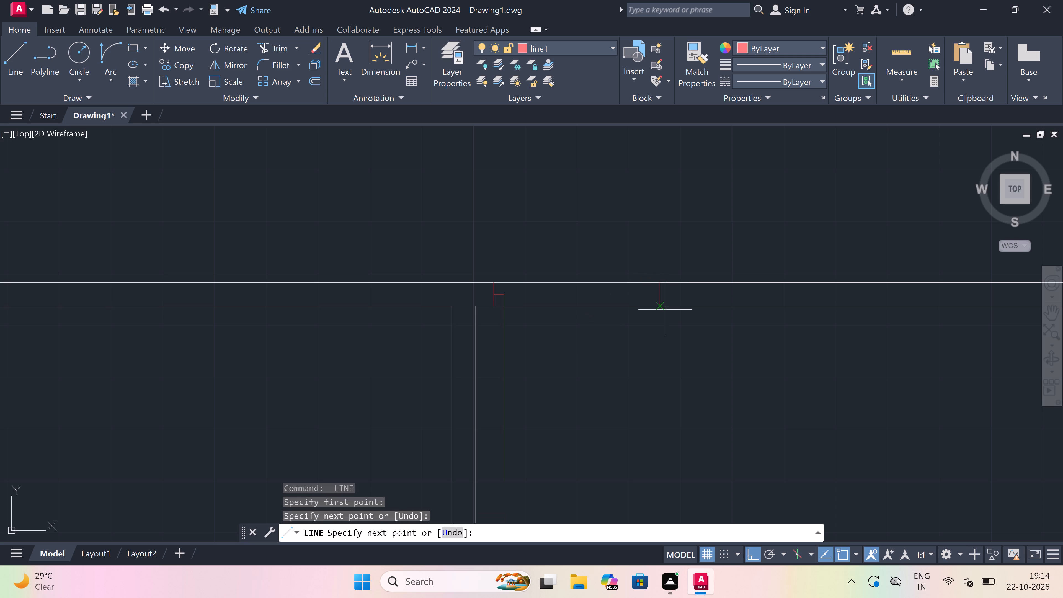
click(662, 297)
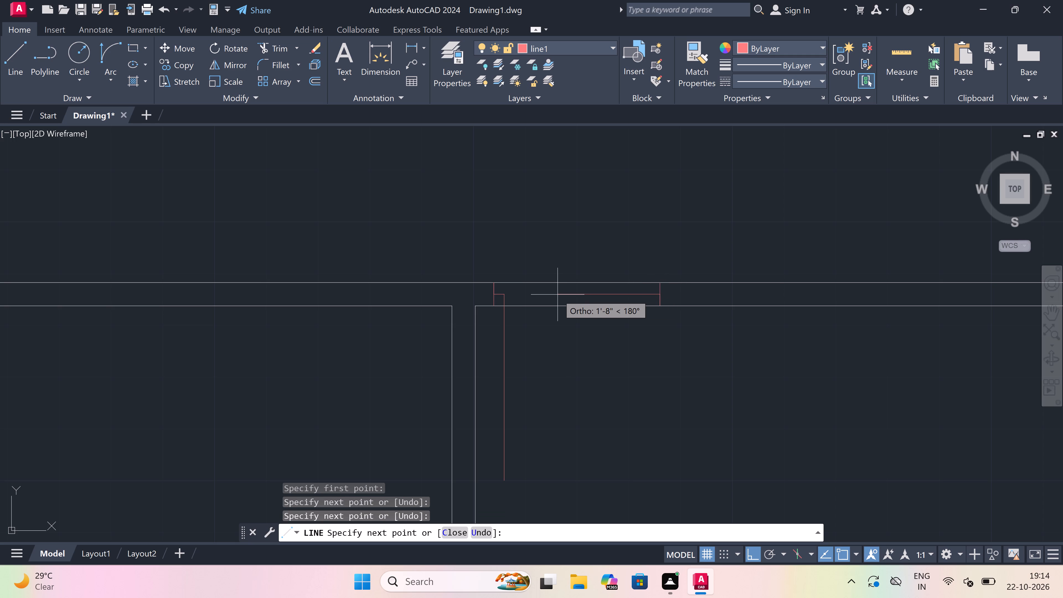
text(2")
key(space)
key(Escape)
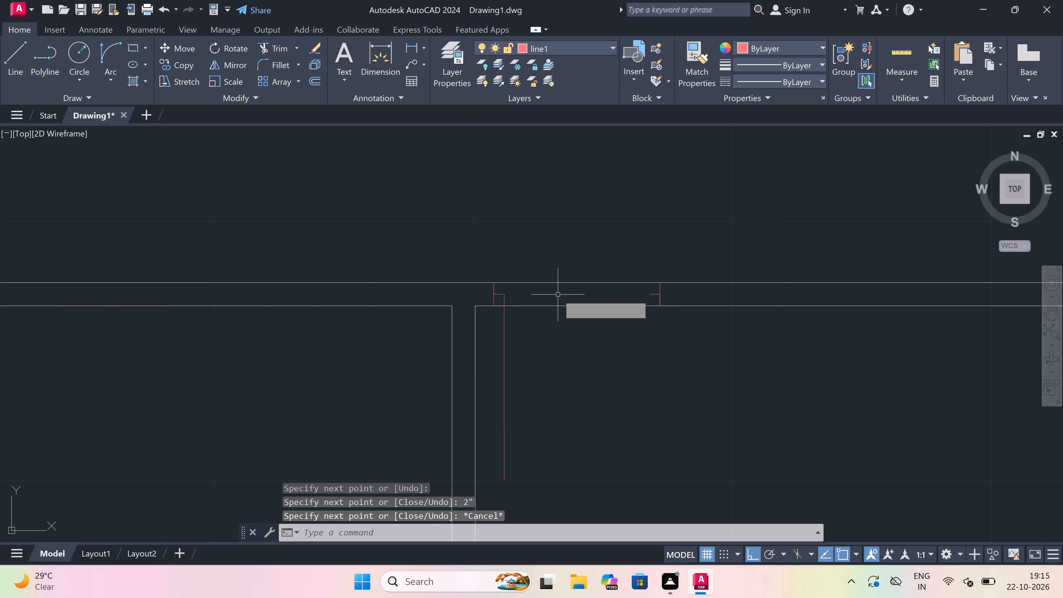
Draw the door swing with a Start, End, Direction arc from the leaf's bottom end to the opposite jamb's stub.
click(114, 53)
scroll(587, 264, down, 2)
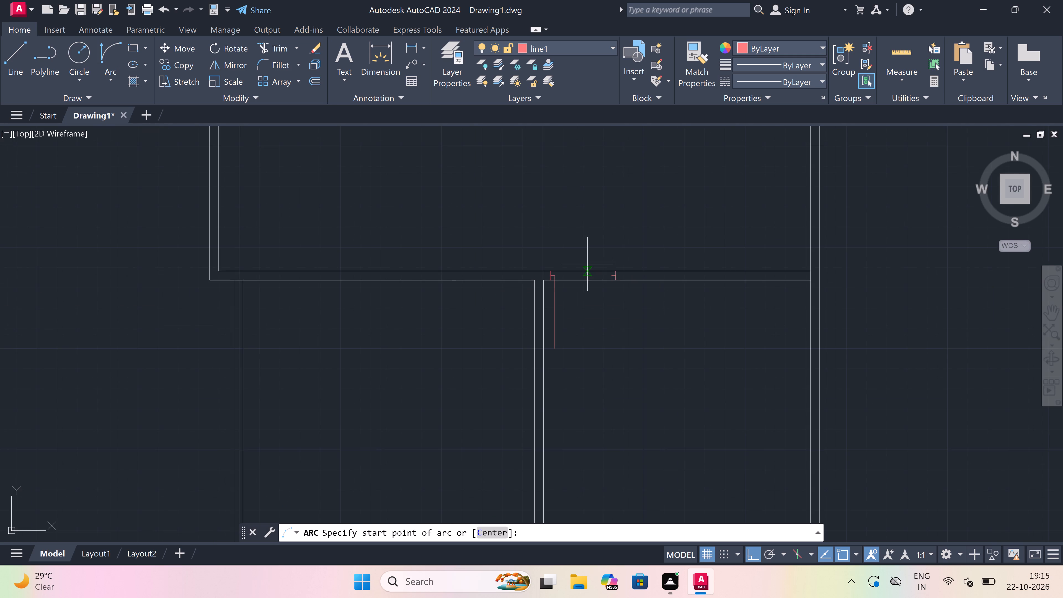
scroll(573, 342, up, 2)
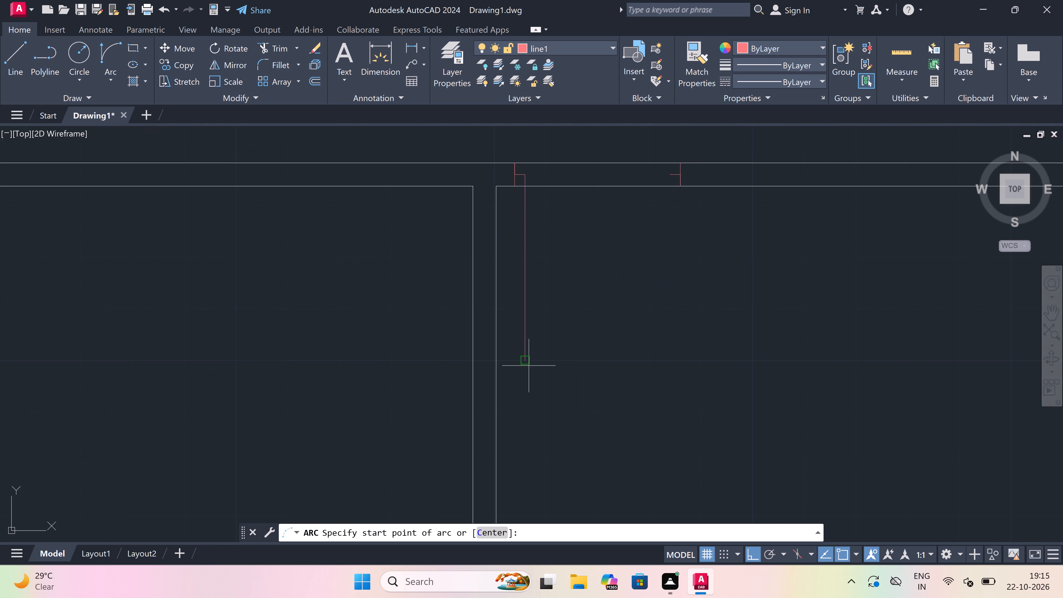
drag(527, 357, 527, 352)
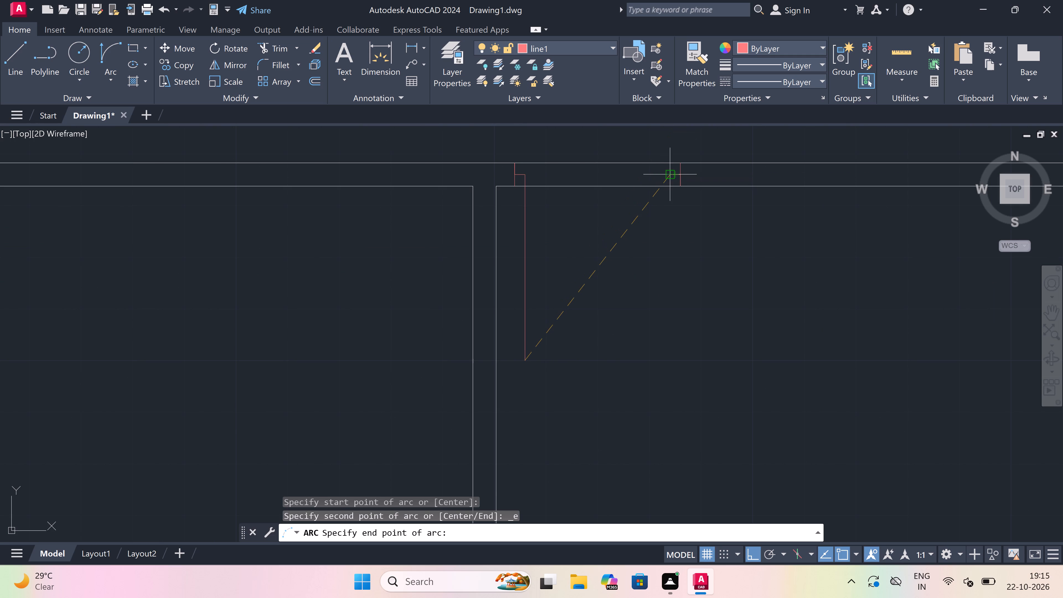
click(669, 176)
click(728, 277)
Trim the two bottom wall lines of the wider room between the new jambs to open the doorway.
key(t)
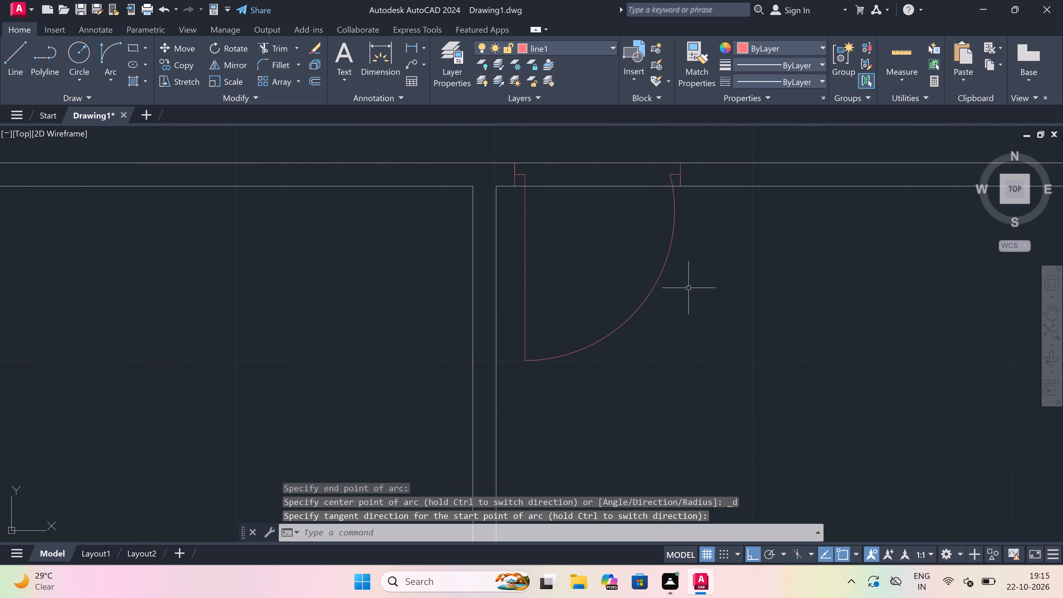
key(r)
key(space)
click(607, 157)
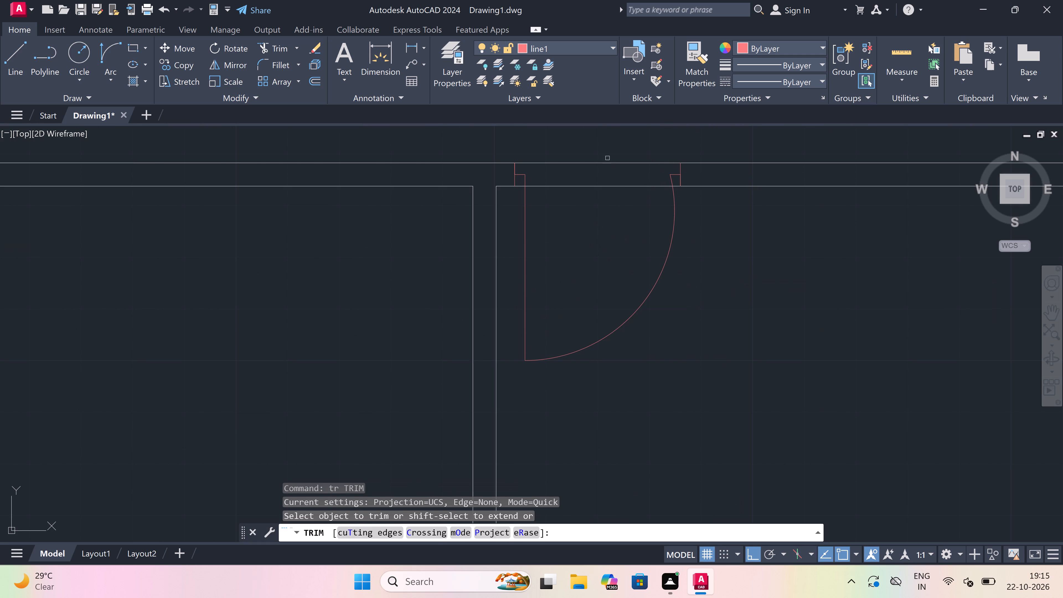
click(599, 227)
scroll(546, 279, down, 4)
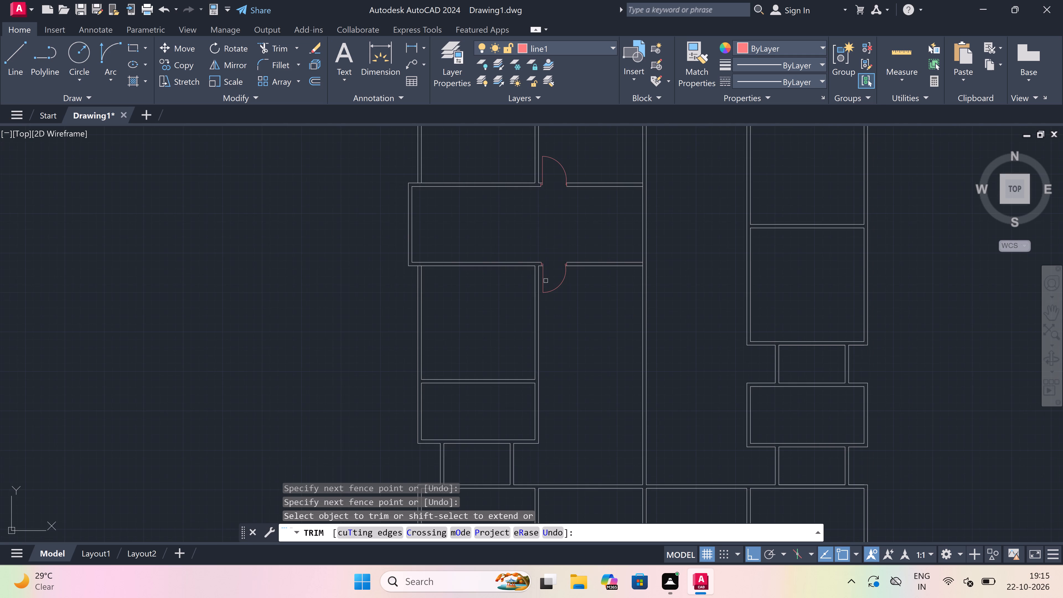
key(Escape)
Draw a jamb across the lower-left small room's bottom wall near its right corner, with a 2" stub leftward and a 2' leaf upward.
scroll(414, 279, down, 2)
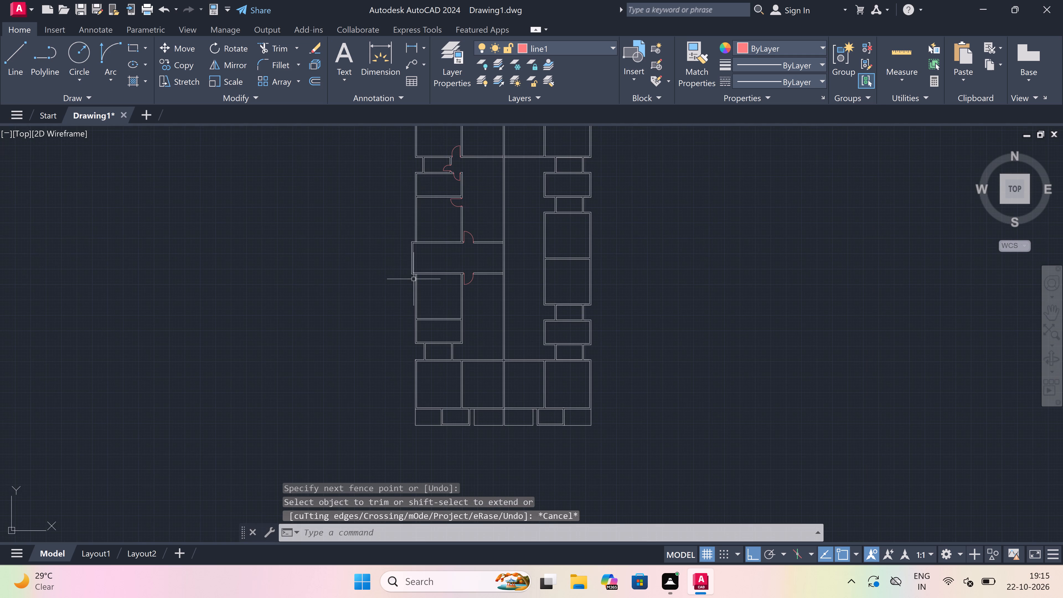
text(l)
key(space)
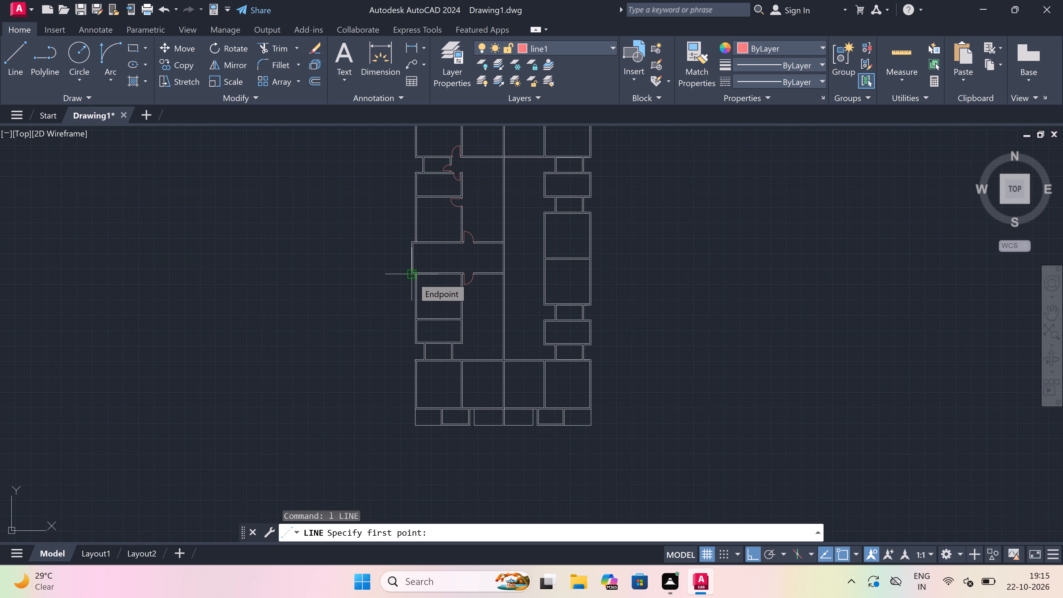
scroll(413, 278, up, 1)
scroll(413, 278, down, 1)
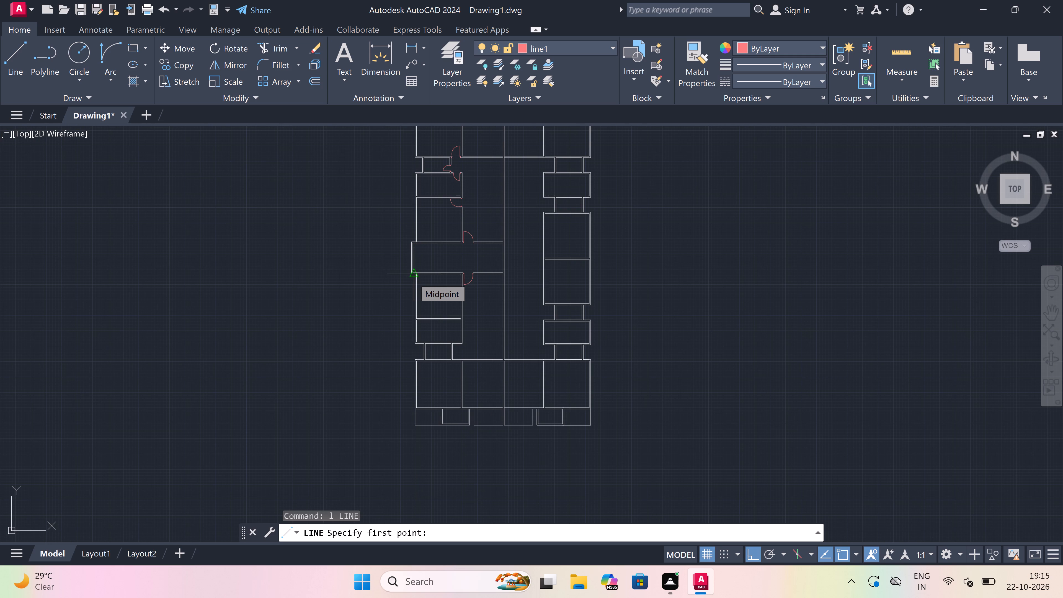
scroll(415, 279, down, 1)
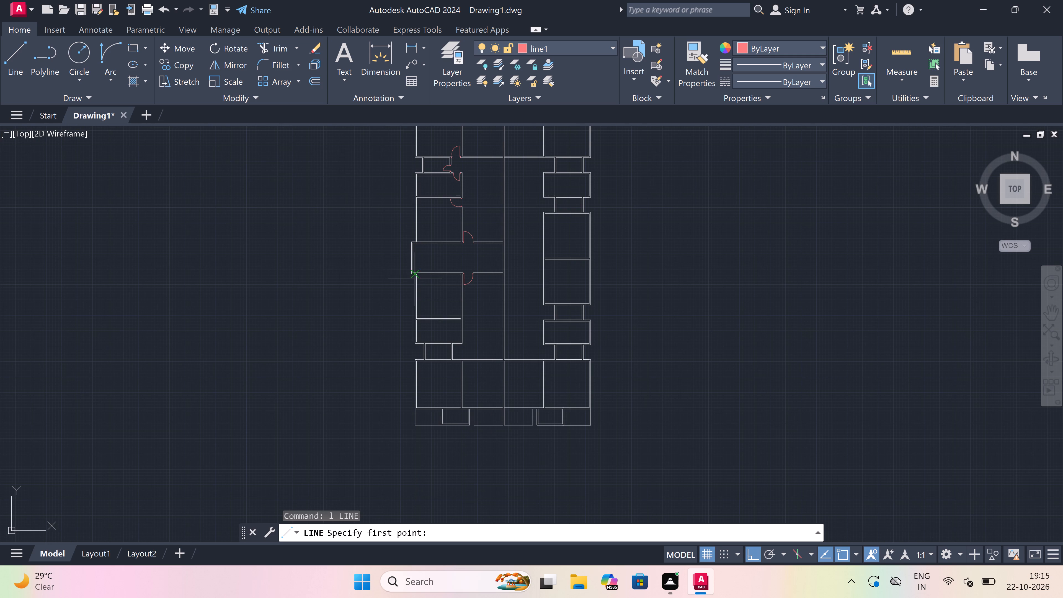
scroll(416, 279, up, 2)
scroll(430, 293, down, 1)
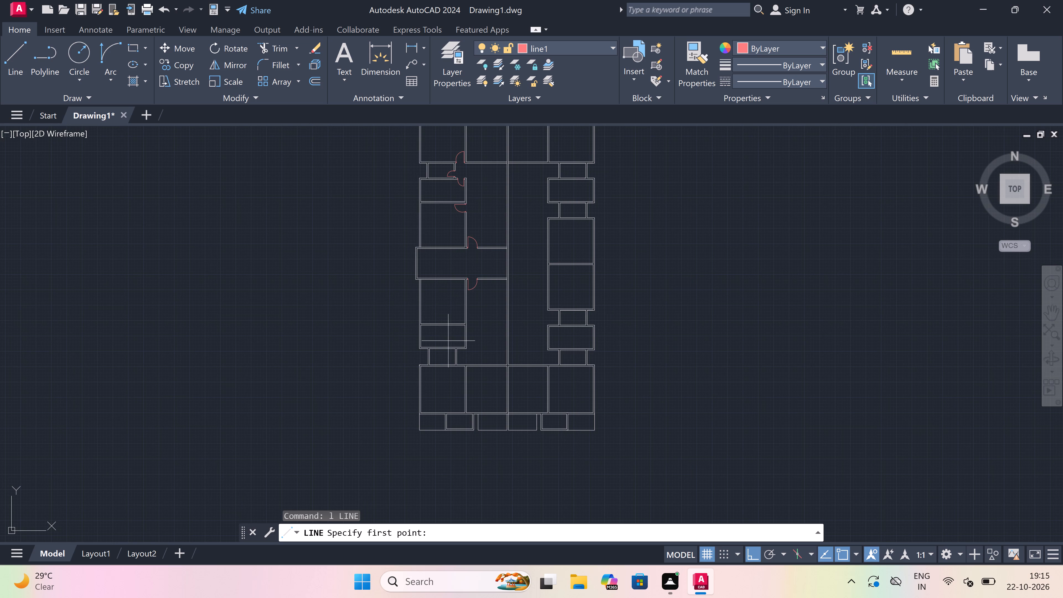
scroll(448, 341, up, 3)
scroll(515, 387, up, 1)
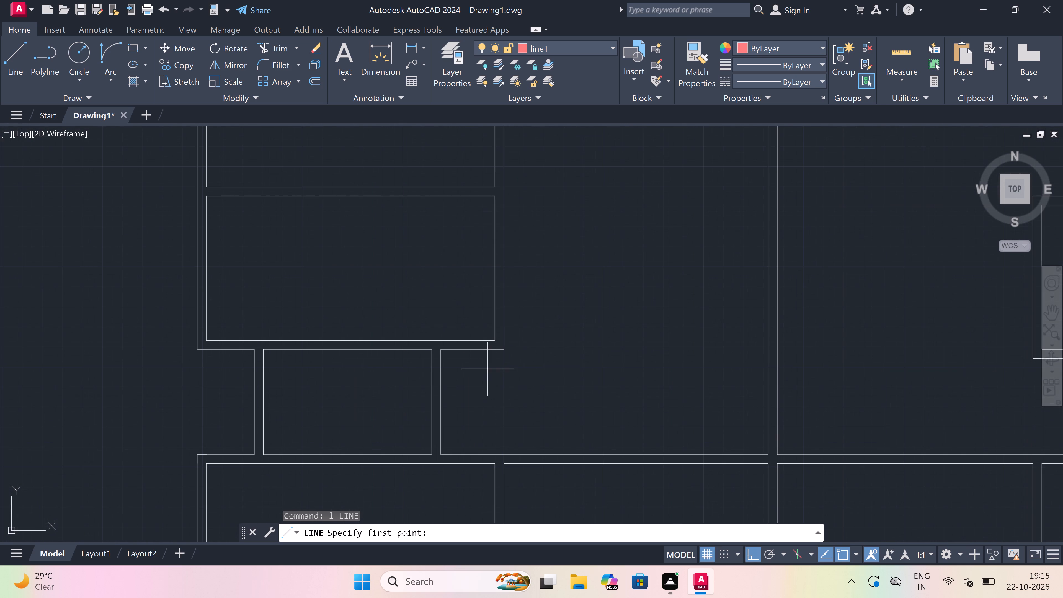
scroll(481, 359, up, 2)
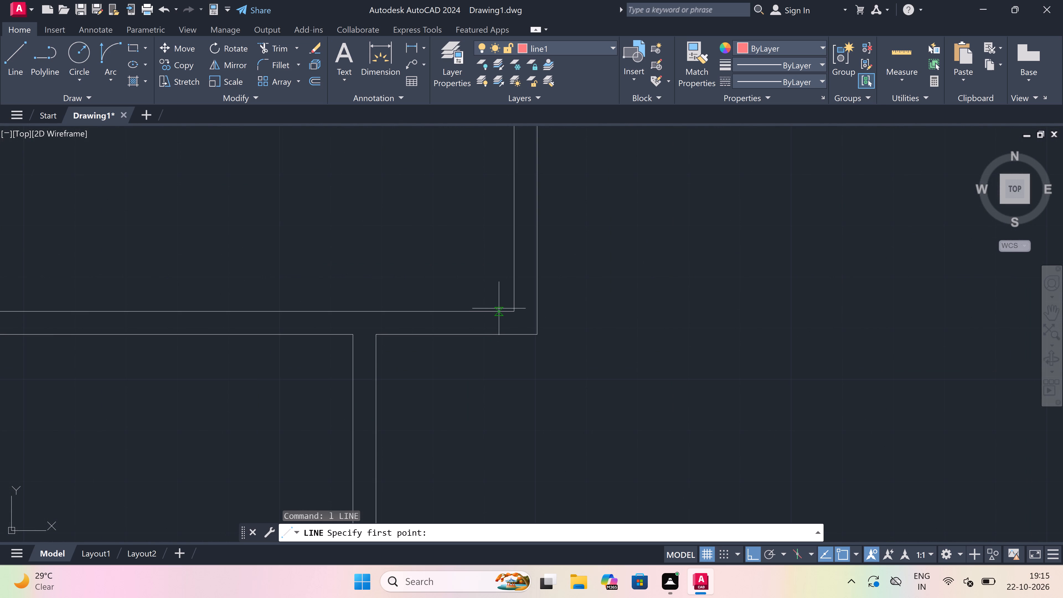
scroll(500, 312, up, 2)
click(518, 312)
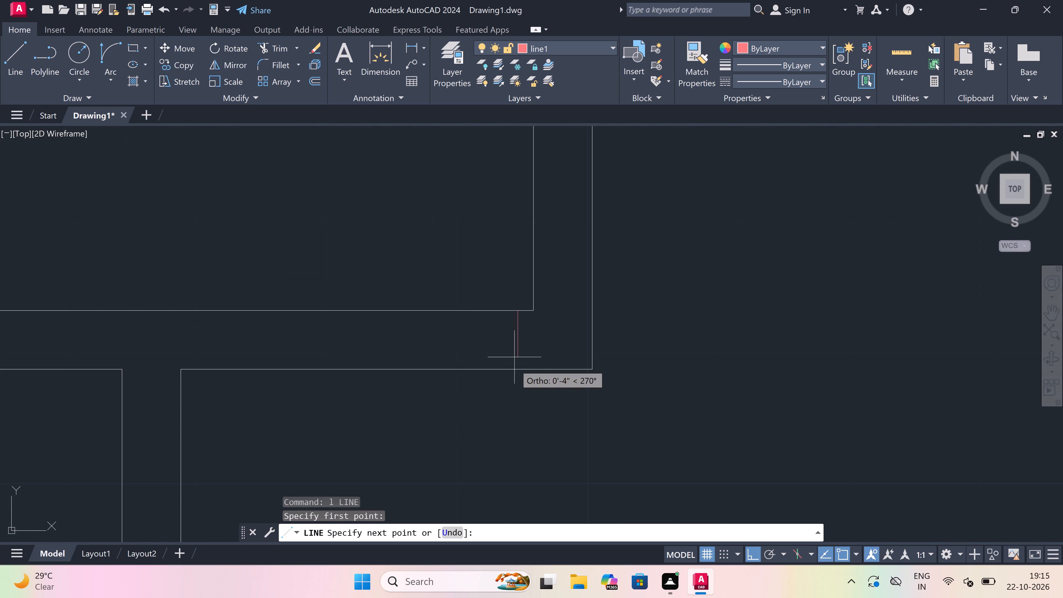
drag(514, 364, 514, 357)
click(513, 343)
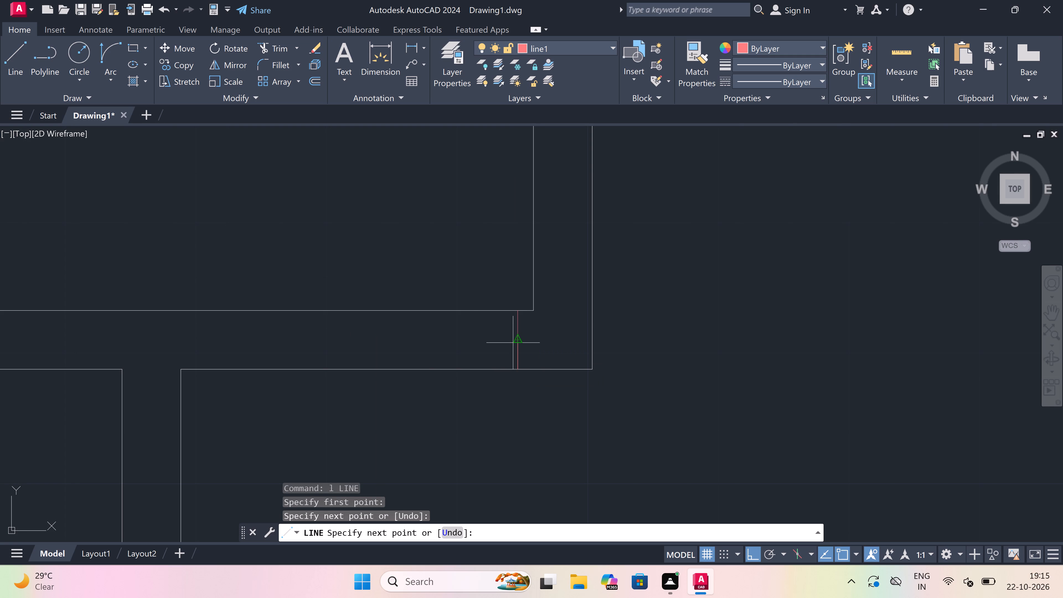
text(2")
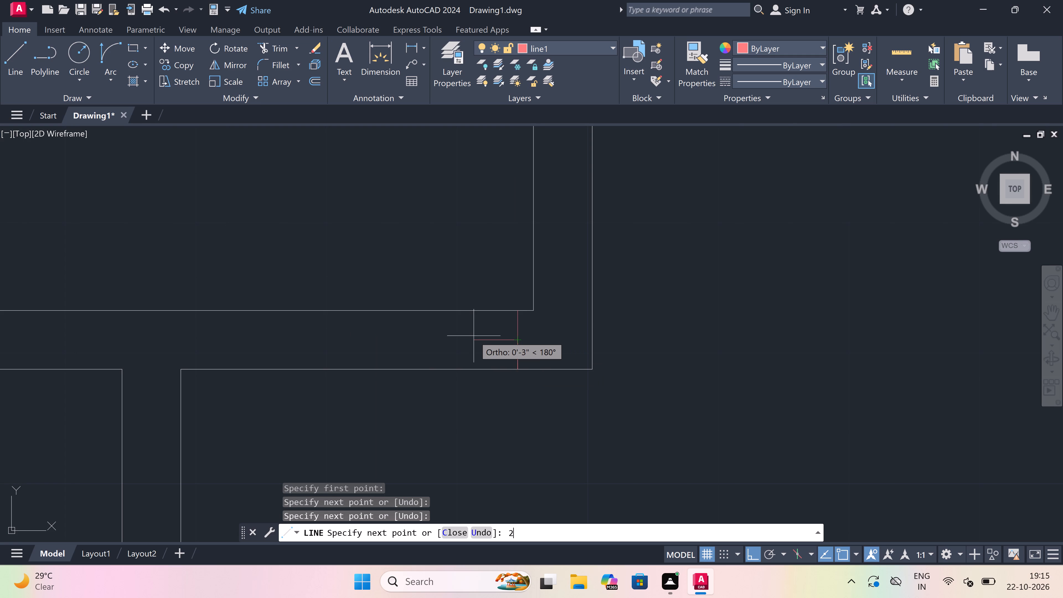
key(space)
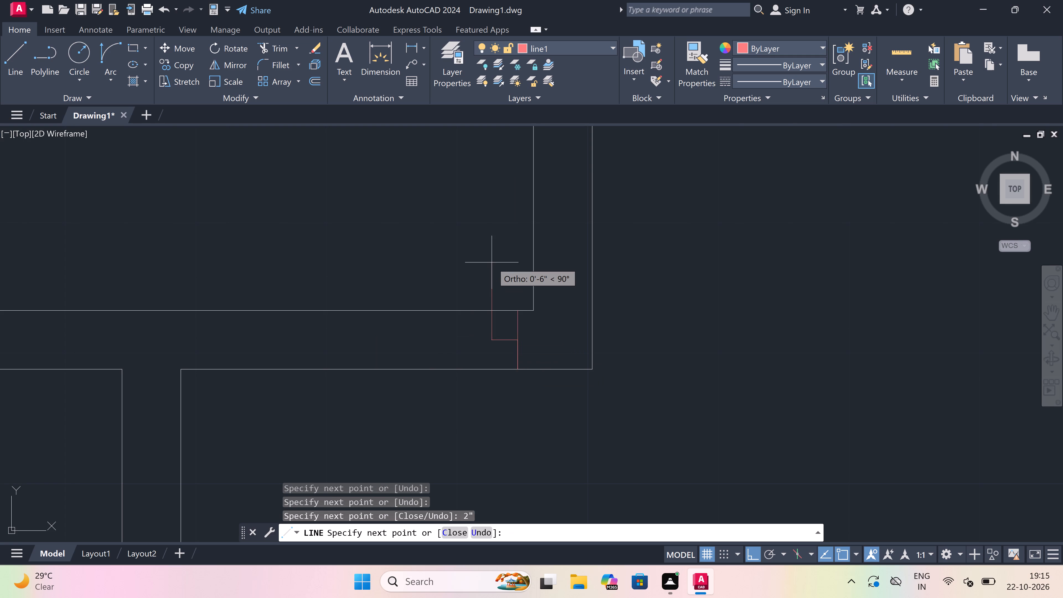
text(2')
key(space)
key(Escape)
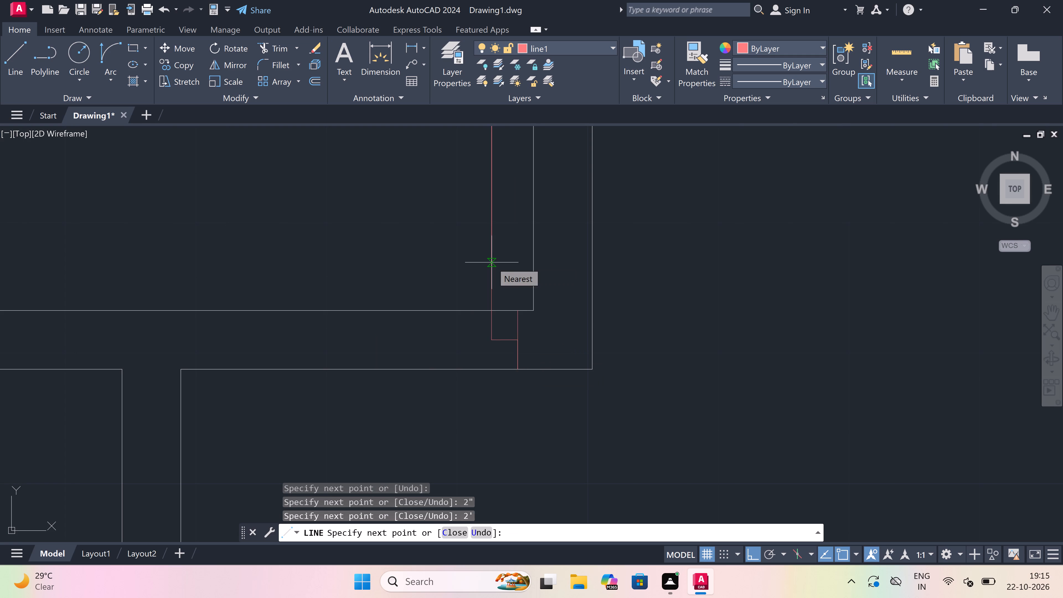
Draw the opposite jamb across the small room's bottom wall, left of the leaf, with a 2" stub from its midpoint toward the leaf.
key(space)
scroll(442, 427, down, 3)
scroll(383, 363, up, 2)
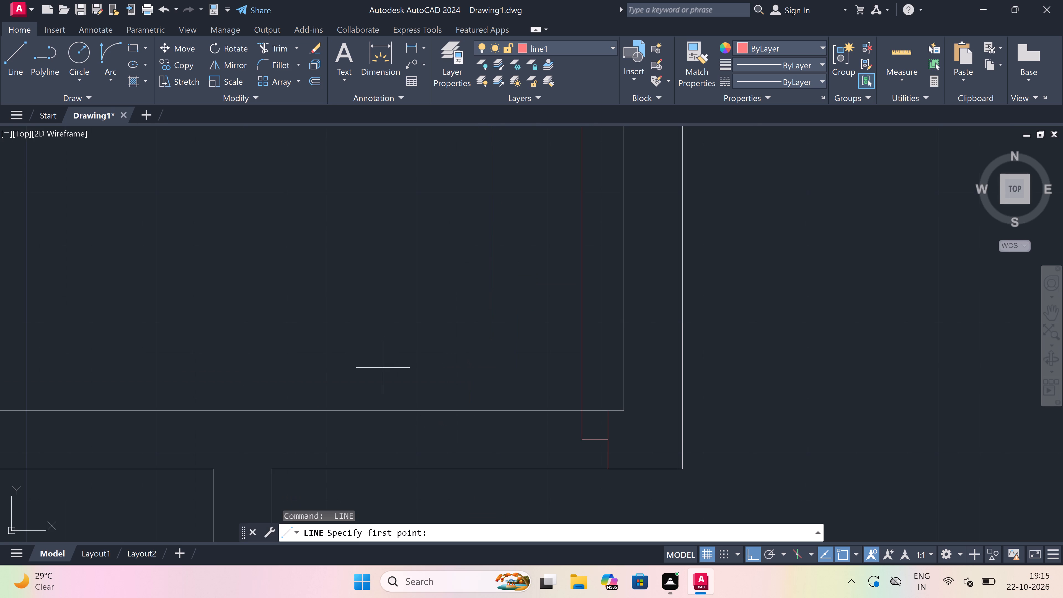
scroll(355, 417, down, 1)
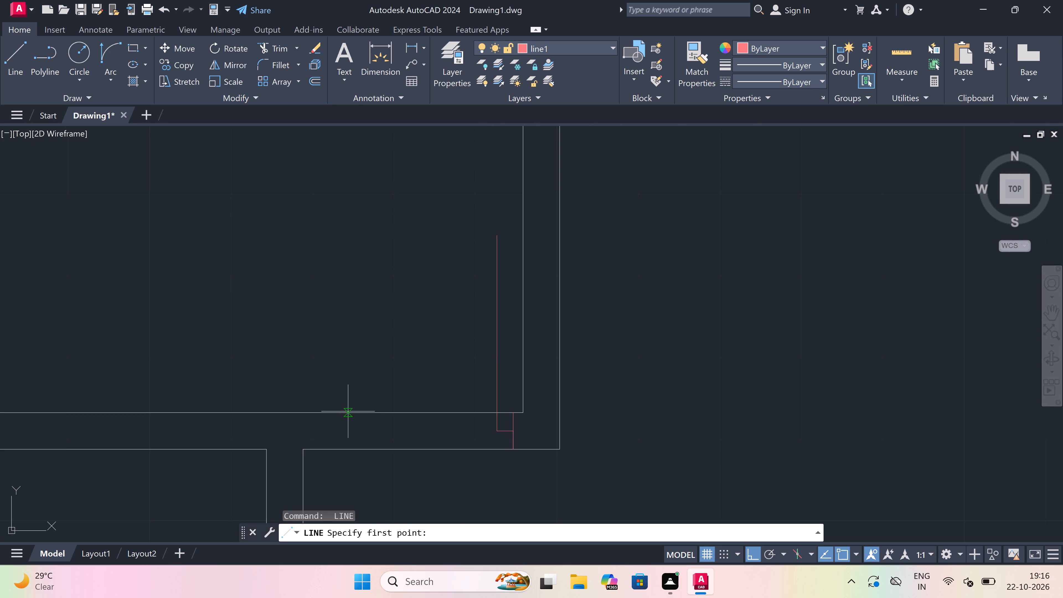
click(348, 411)
click(346, 446)
click(345, 432)
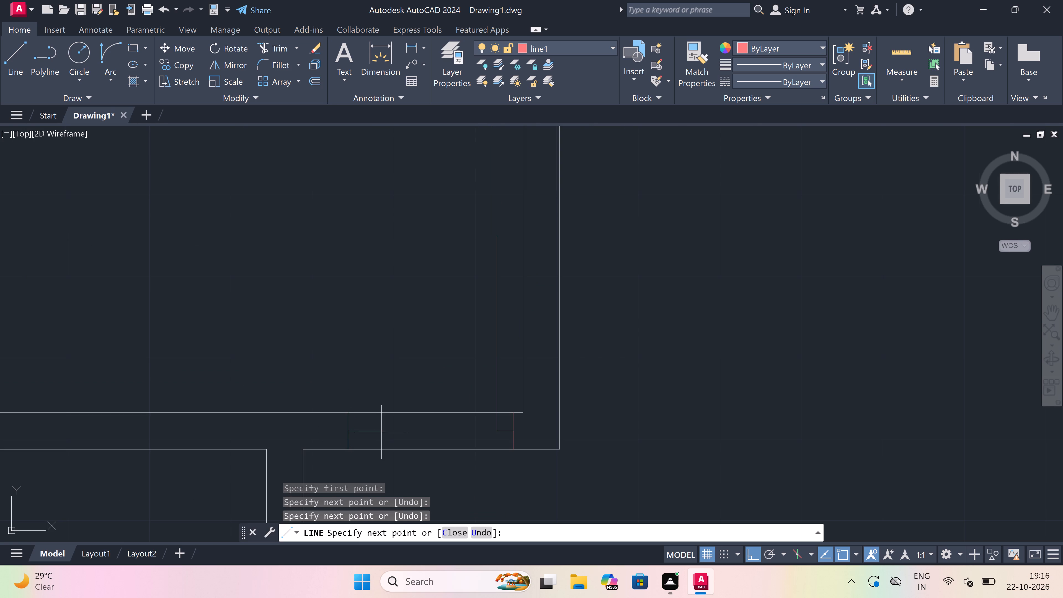
text(2")
key(space)
key(Escape)
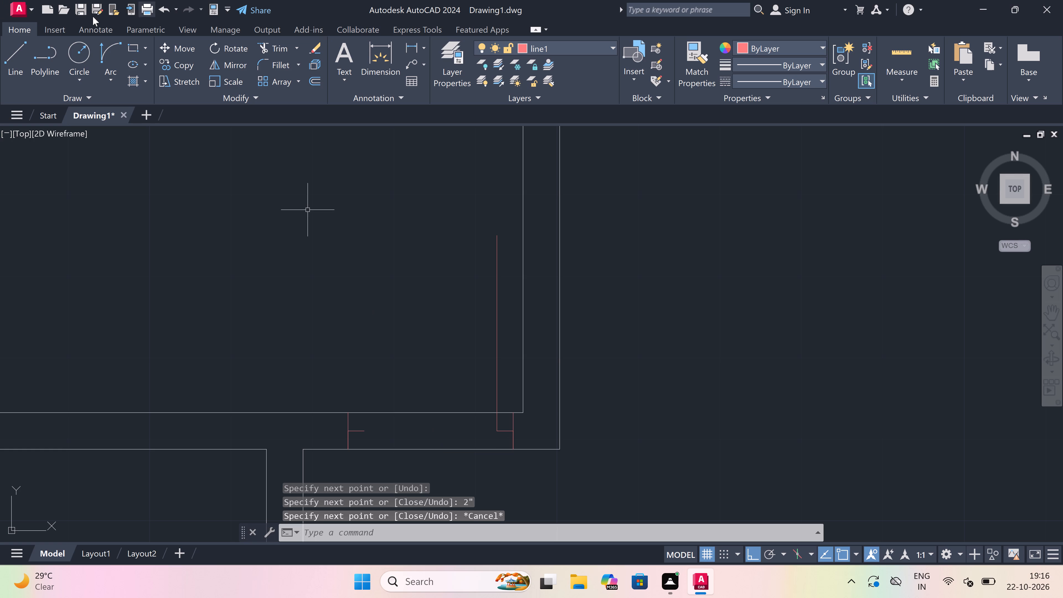
Draw the door swing with a Start, End, Direction arc from the 2' leaf's top end to the opposite jamb's stub.
drag(110, 52, 128, 71)
click(108, 55)
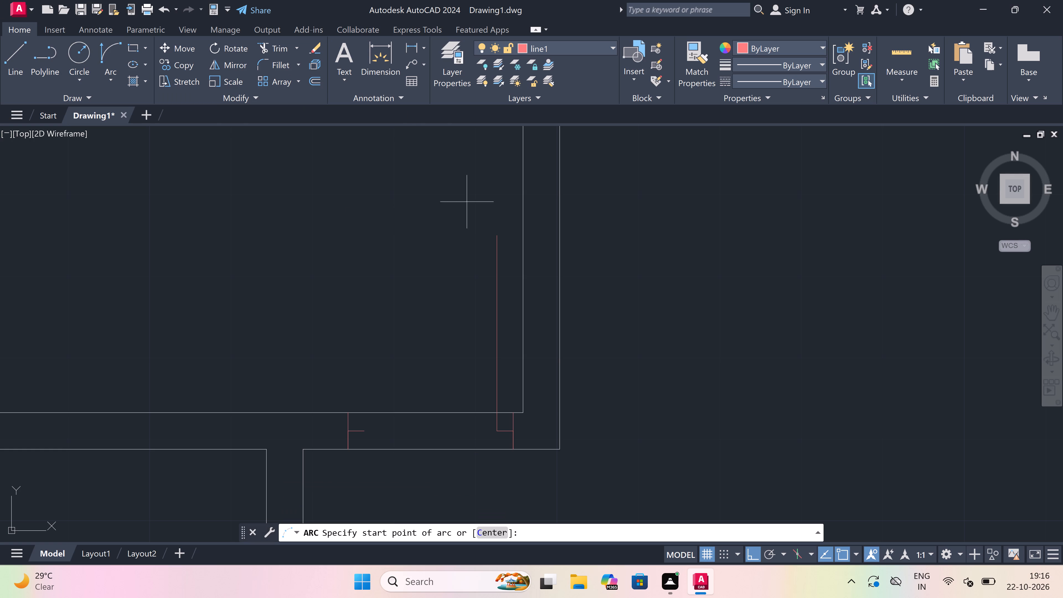
click(493, 236)
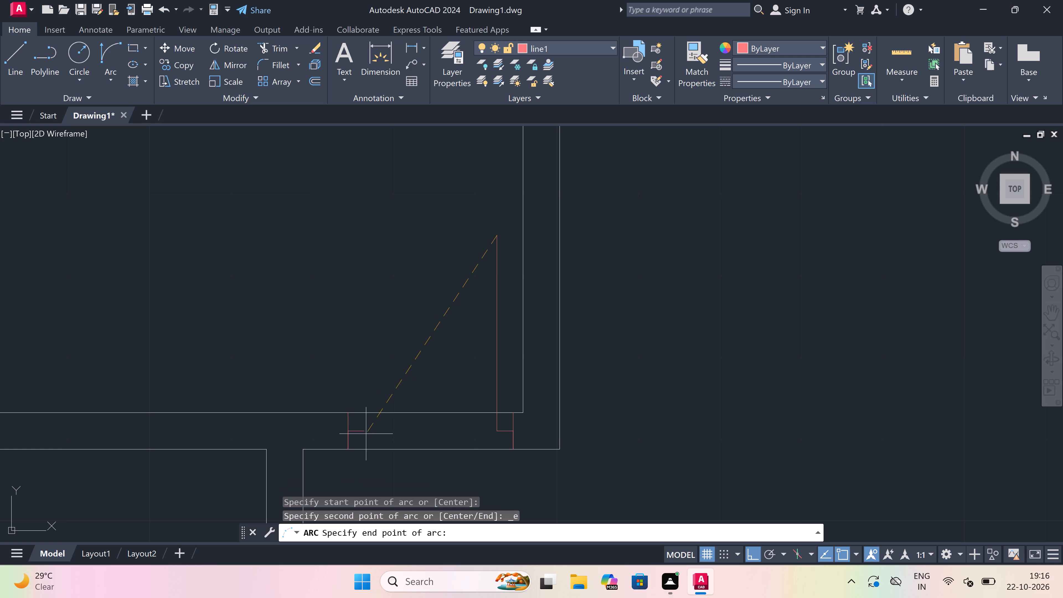
click(366, 433)
click(322, 353)
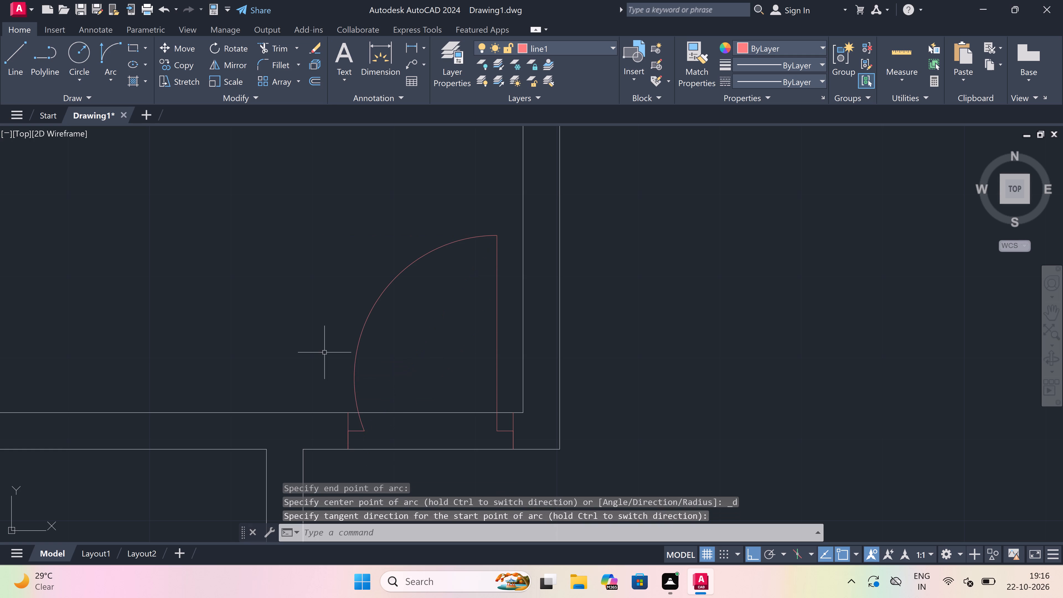
Trim the small room's two bottom wall lines between the new door's jambs to open the doorway.
text(tr)
key(space)
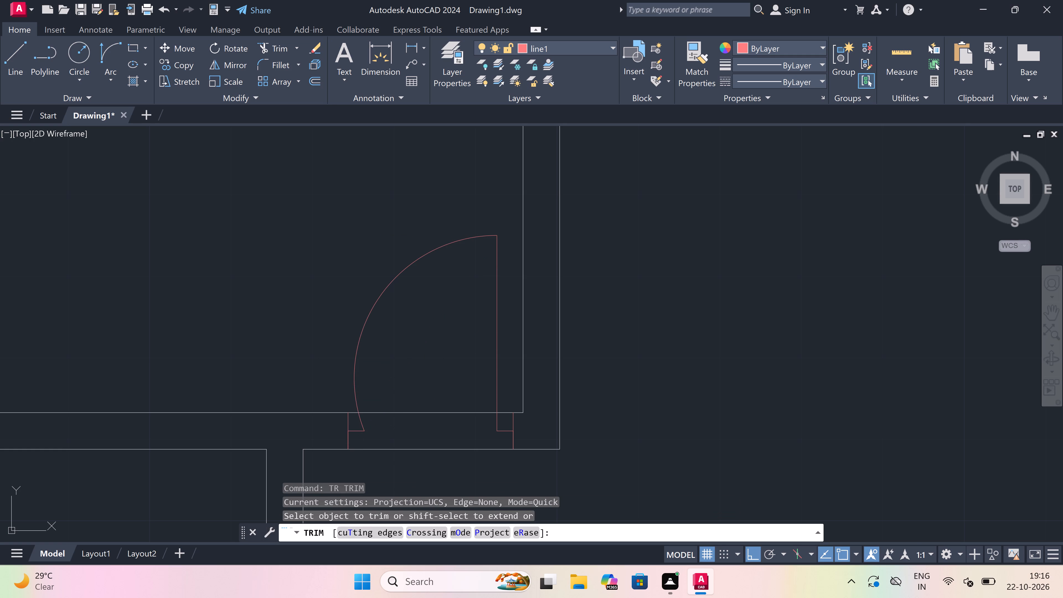
scroll(455, 372, down, 2)
click(454, 375)
click(449, 447)
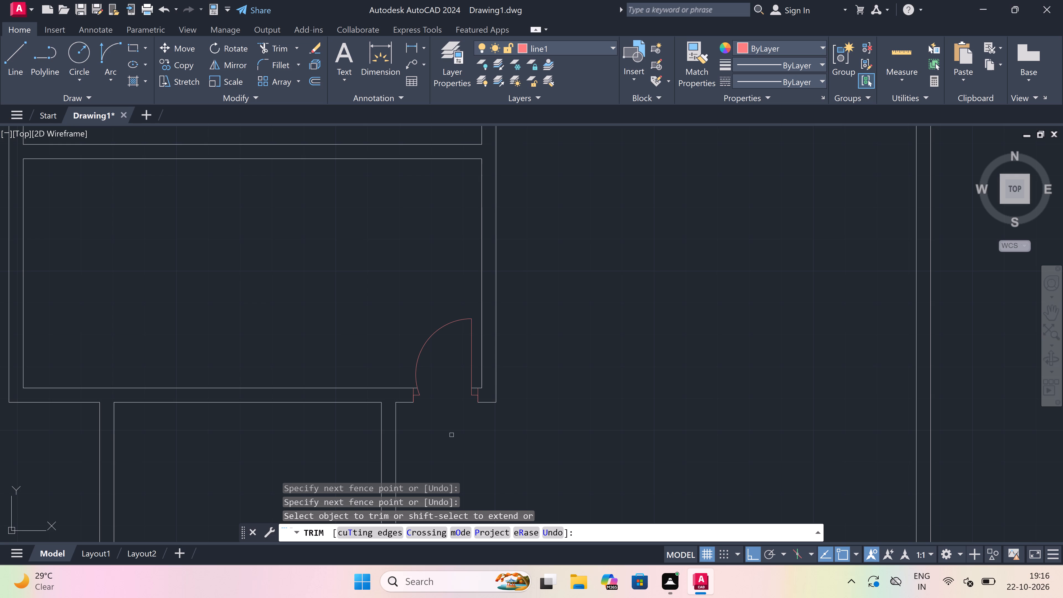
scroll(452, 434, down, 3)
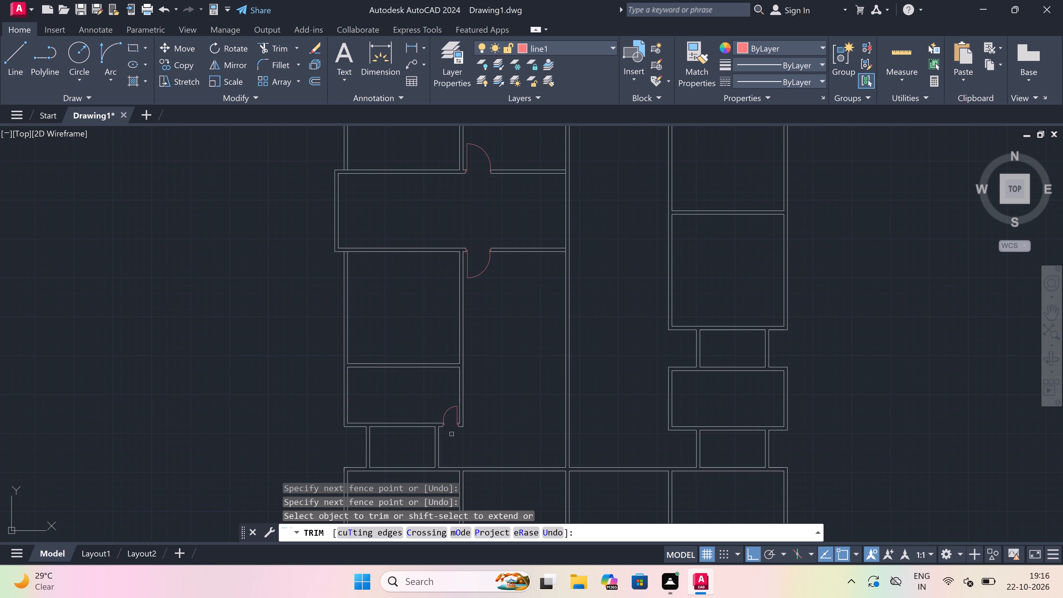
Draw a jamb across the right wall of the room above the small lower-left room, near its bottom corner, with a 2" stub upward and 3' leaf leftward.
key(Escape)
text(l)
key(space)
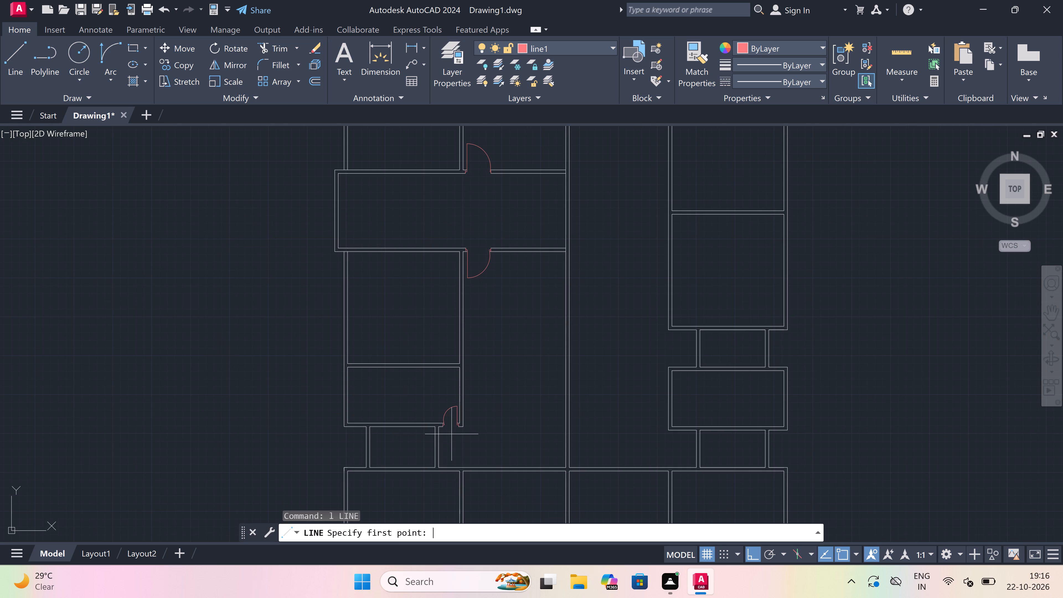
scroll(448, 423, down, 2)
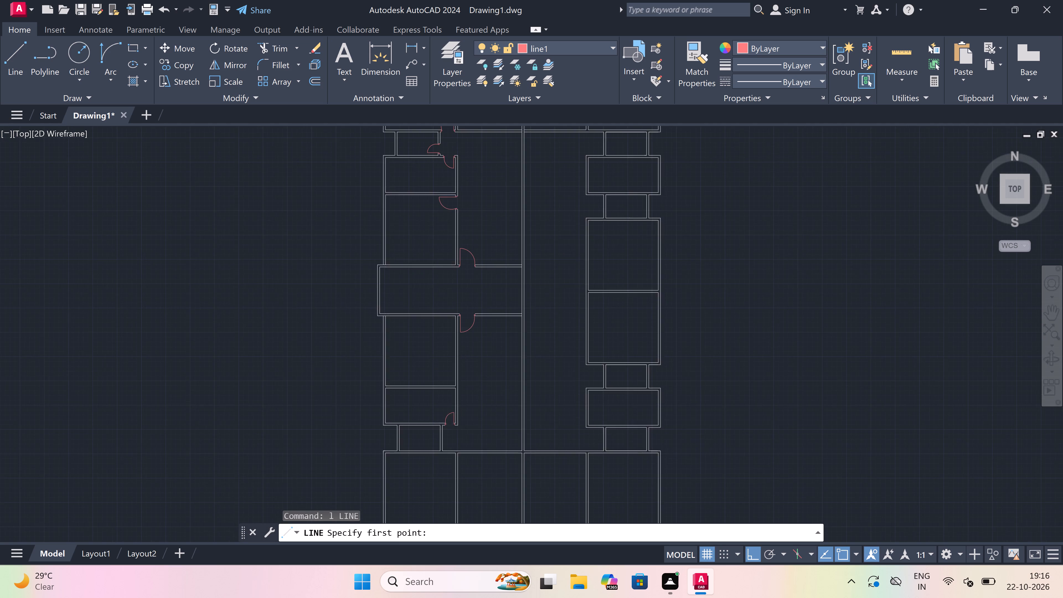
scroll(447, 457, up, 2)
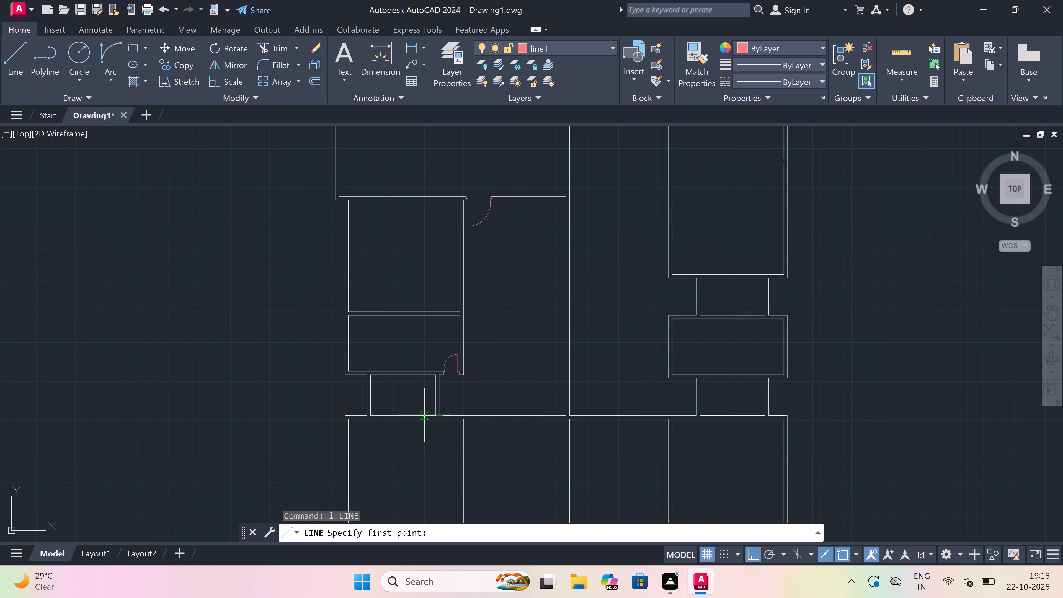
scroll(424, 415, down, 2)
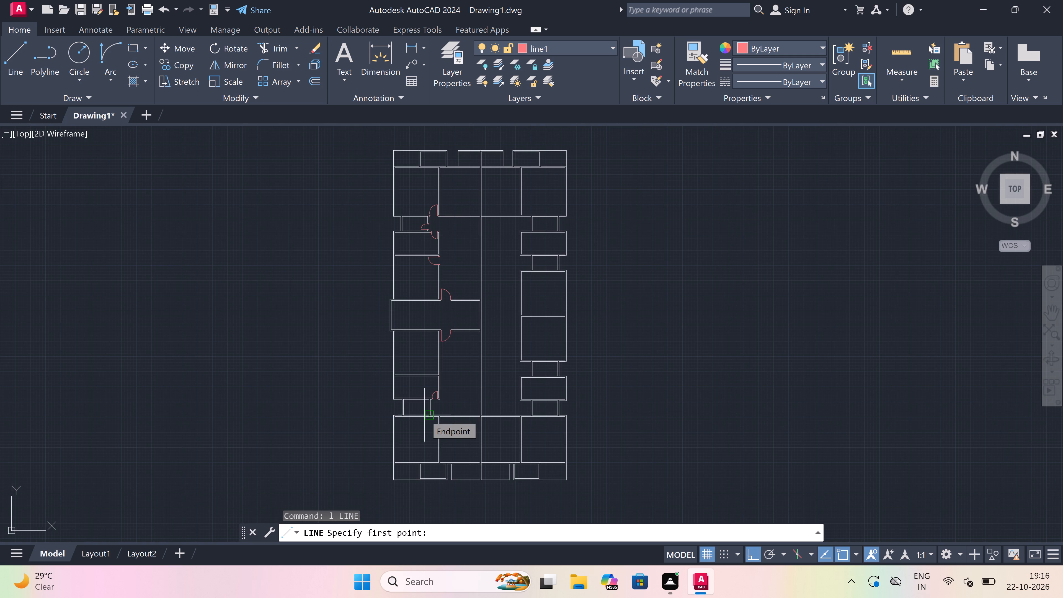
scroll(424, 415, up, 2)
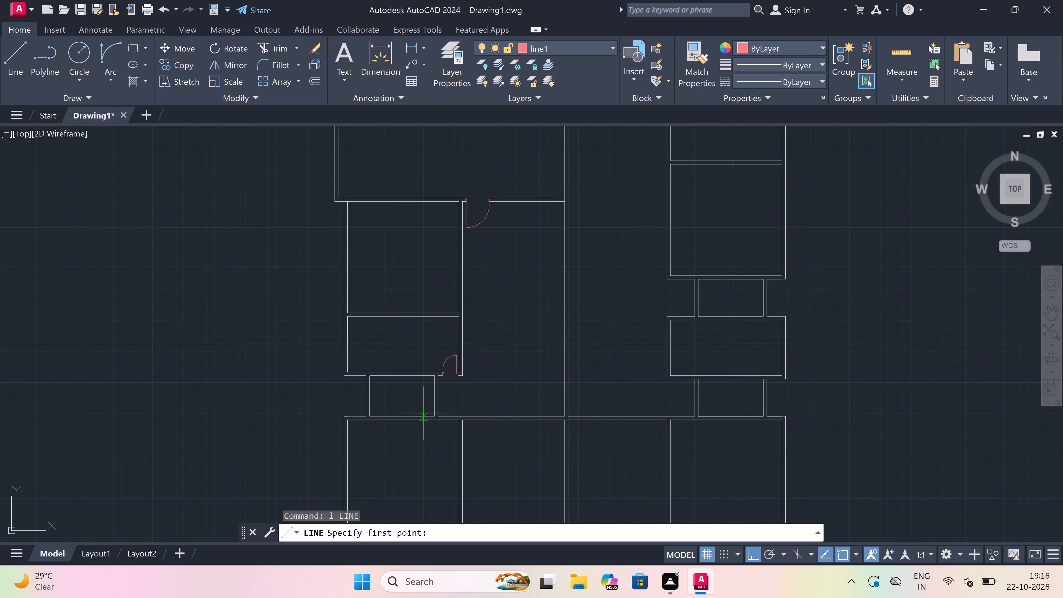
scroll(424, 413, down, 2)
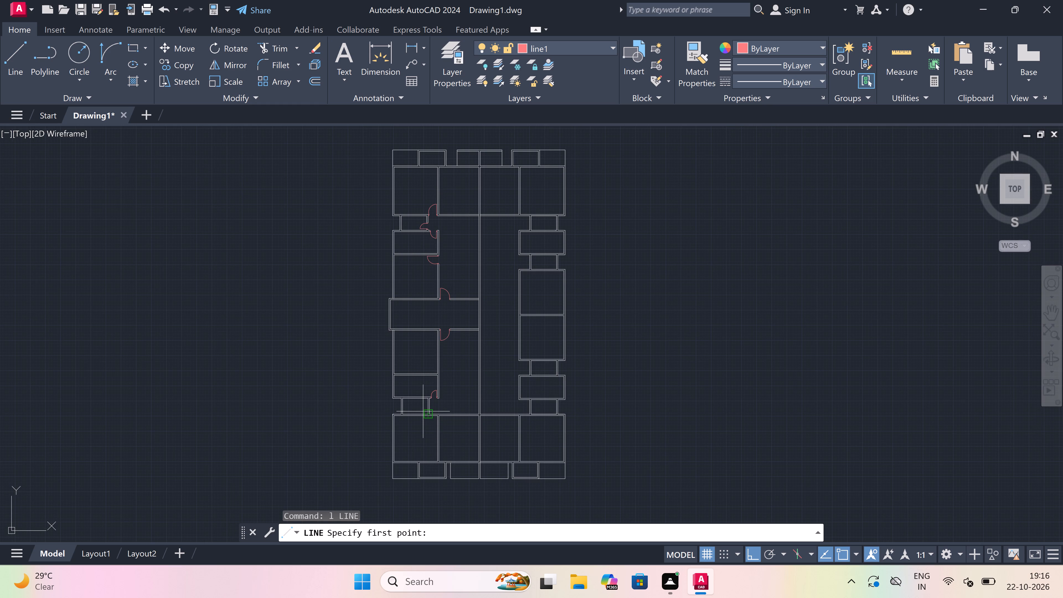
scroll(423, 356, up, 1)
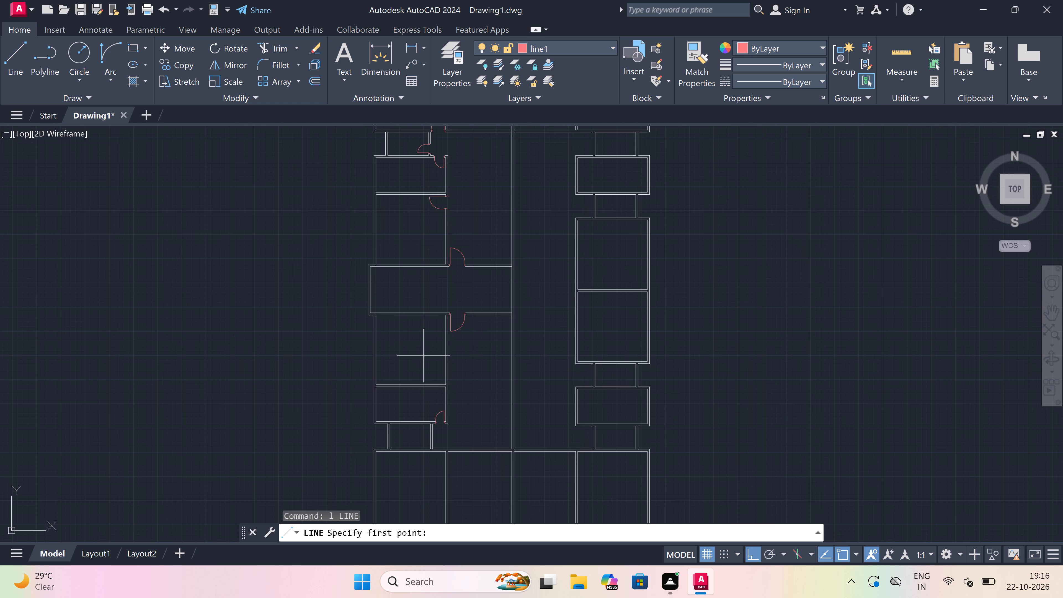
scroll(440, 374, up, 3)
scroll(478, 417, up, 2)
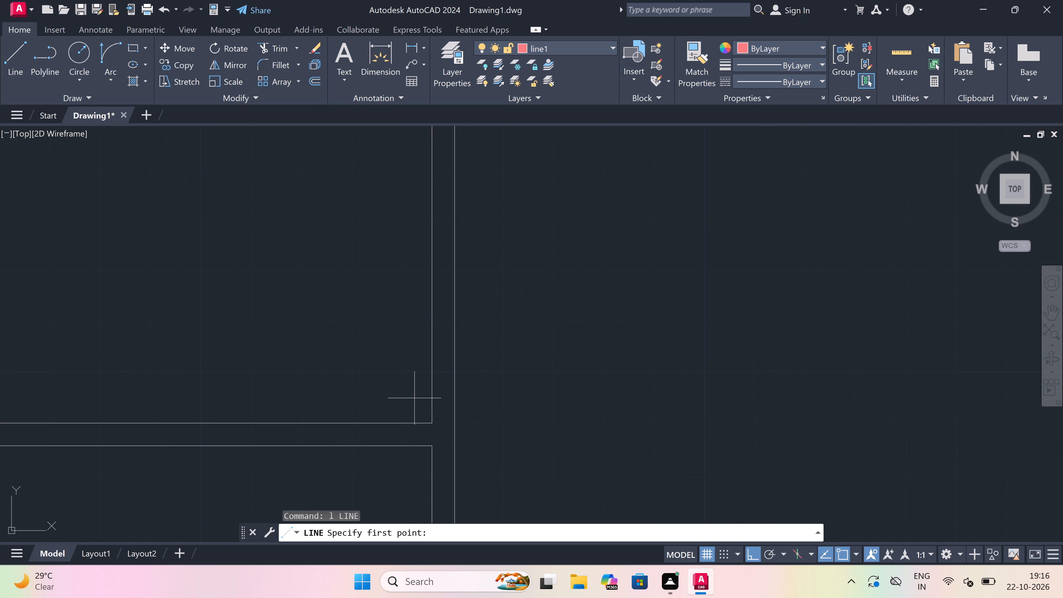
click(435, 403)
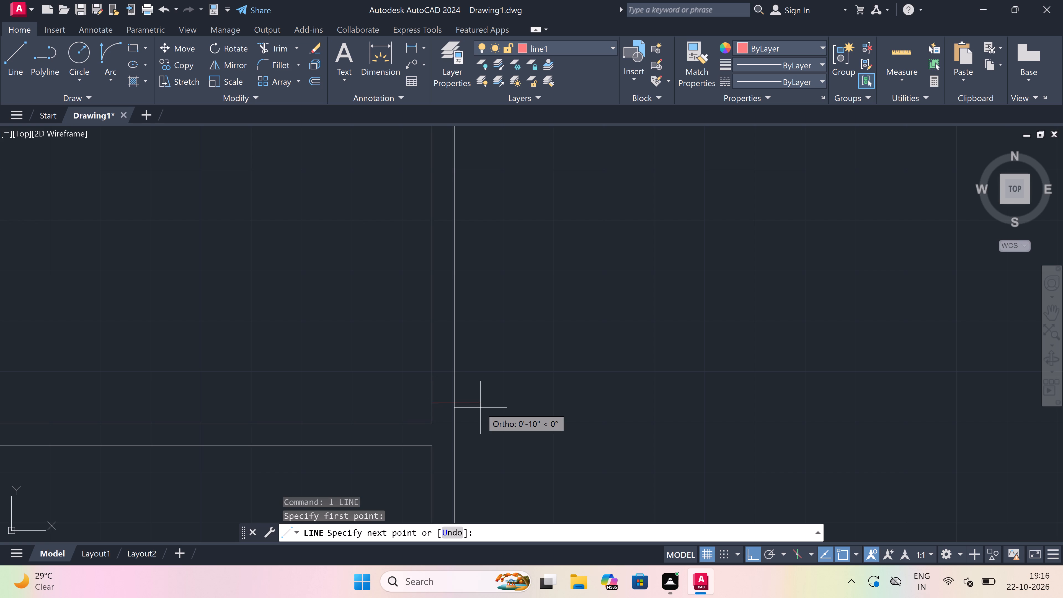
click(454, 402)
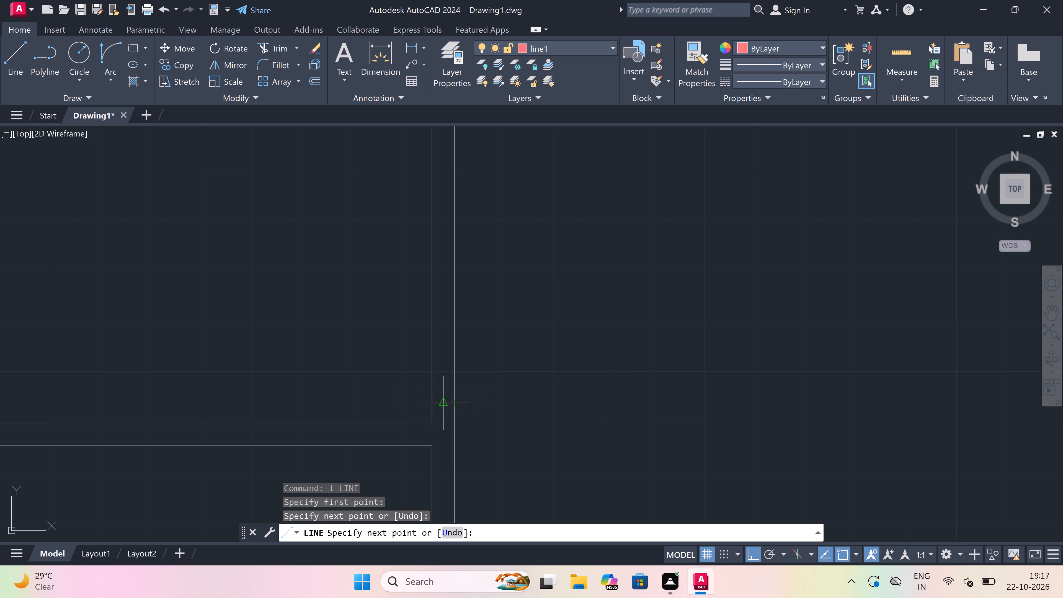
scroll(429, 396, up, 2)
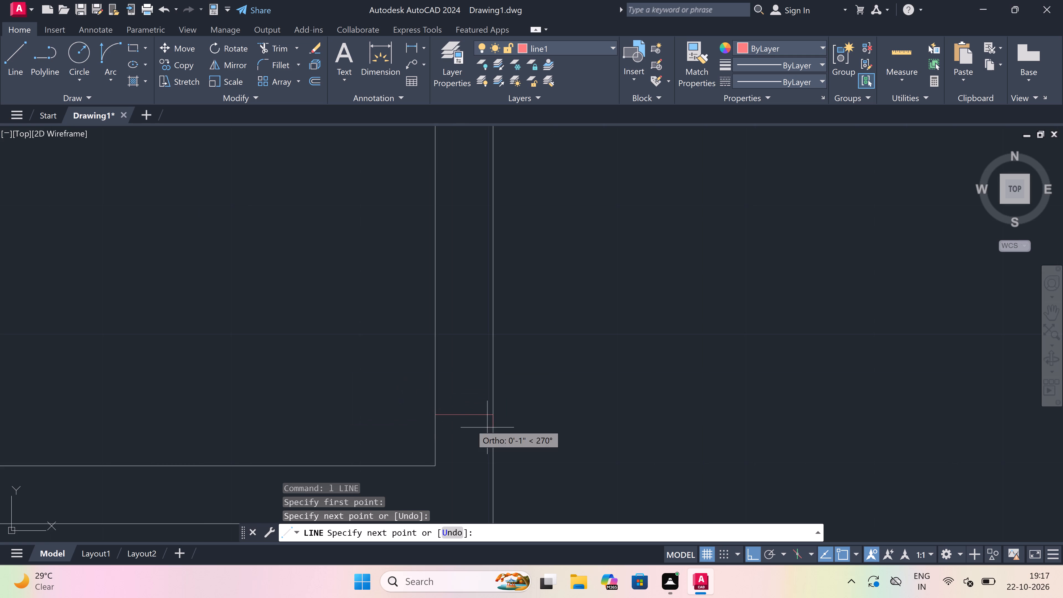
click(460, 419)
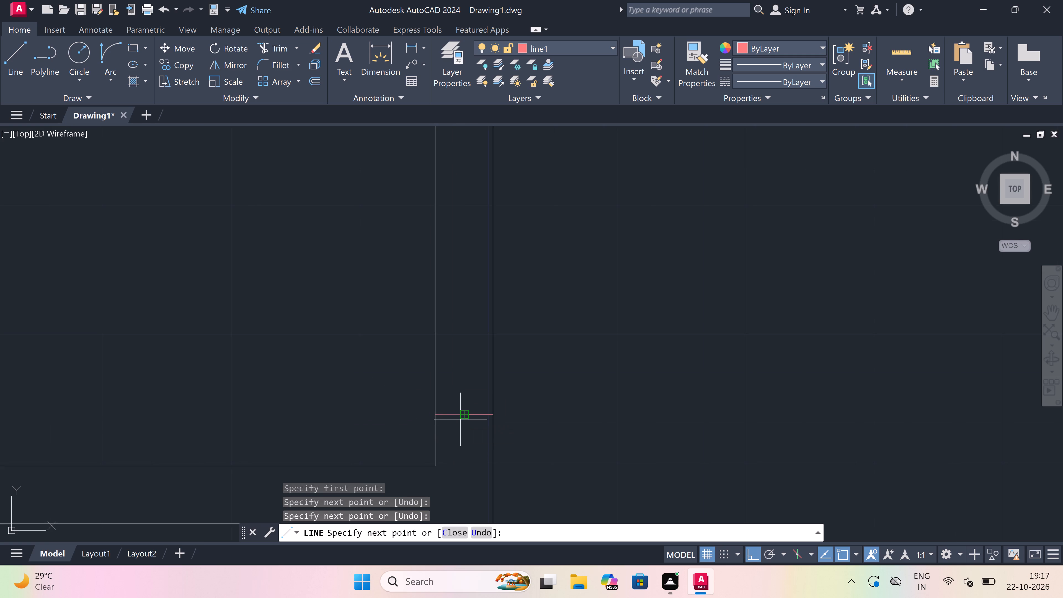
key(2)
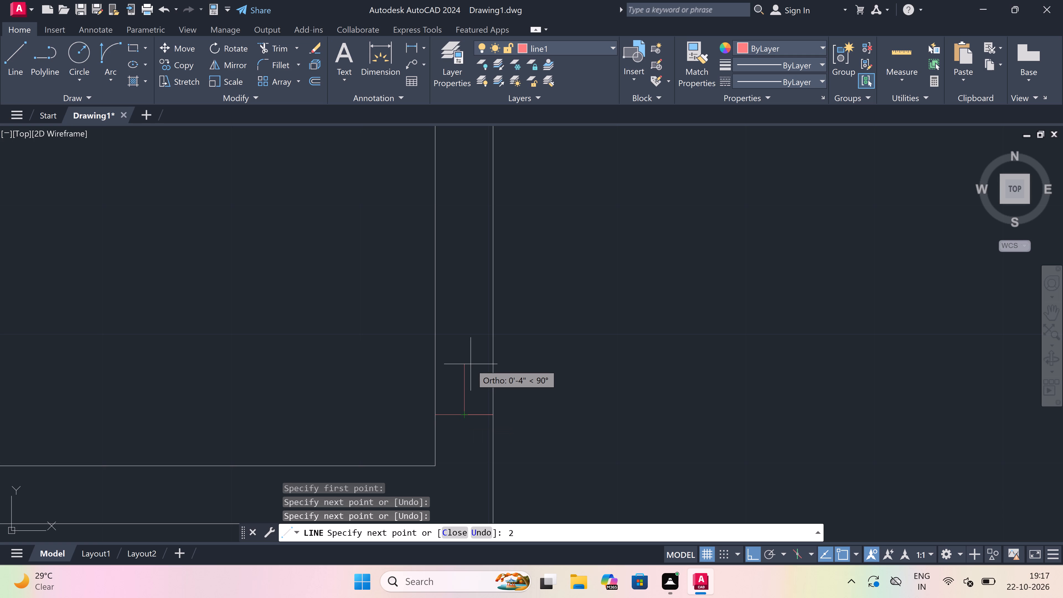
key(shift+quotedbl)
key(space)
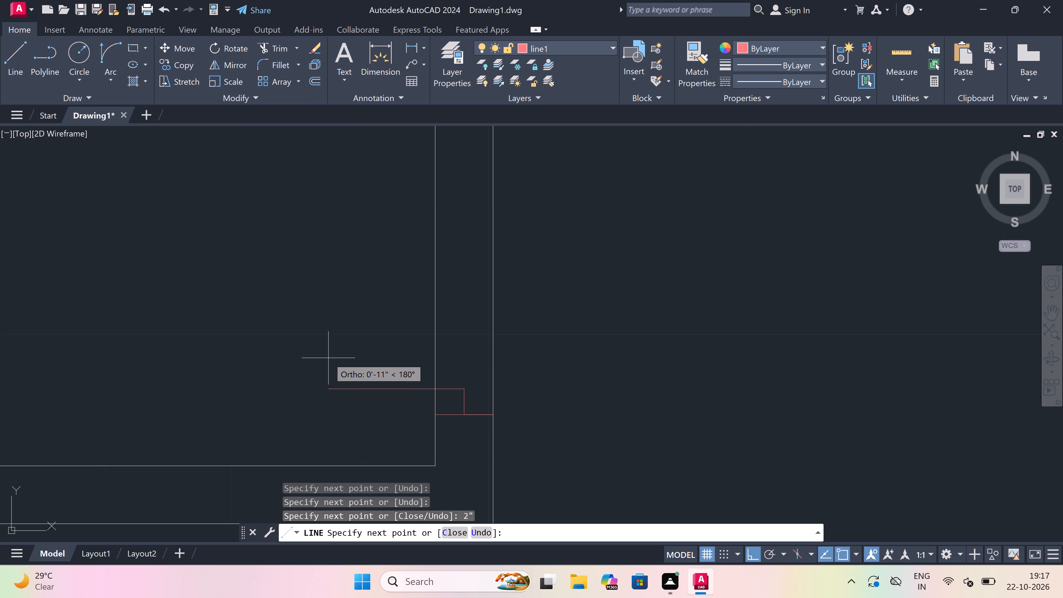
text(3')
key(space)
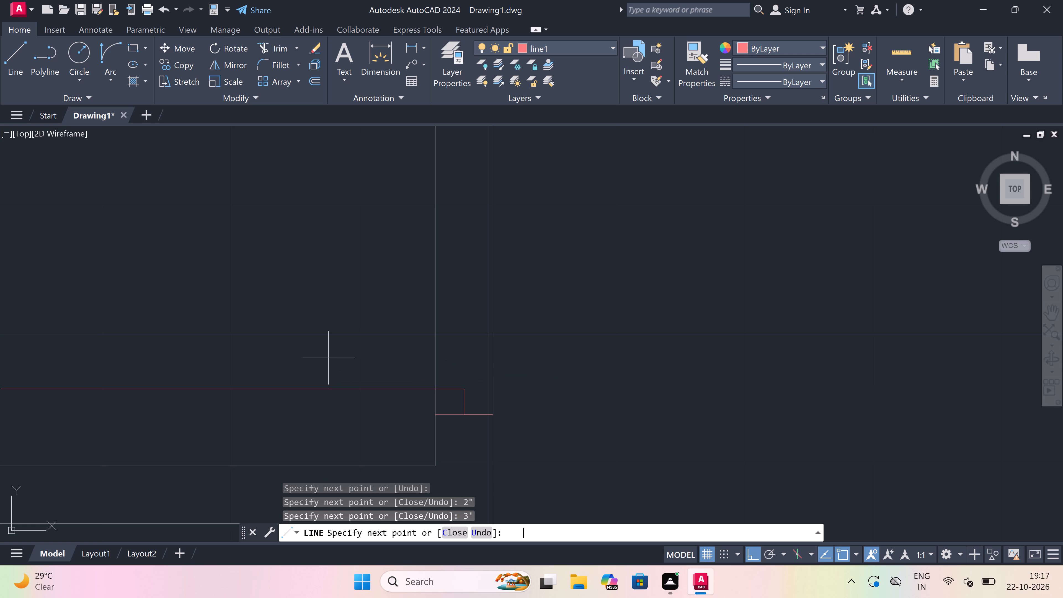
key(Escape)
Draw the opposite jamb across the same wall above the leaf, with a 2" stub downward from its midpoint.
key(space)
scroll(407, 353, down, 3)
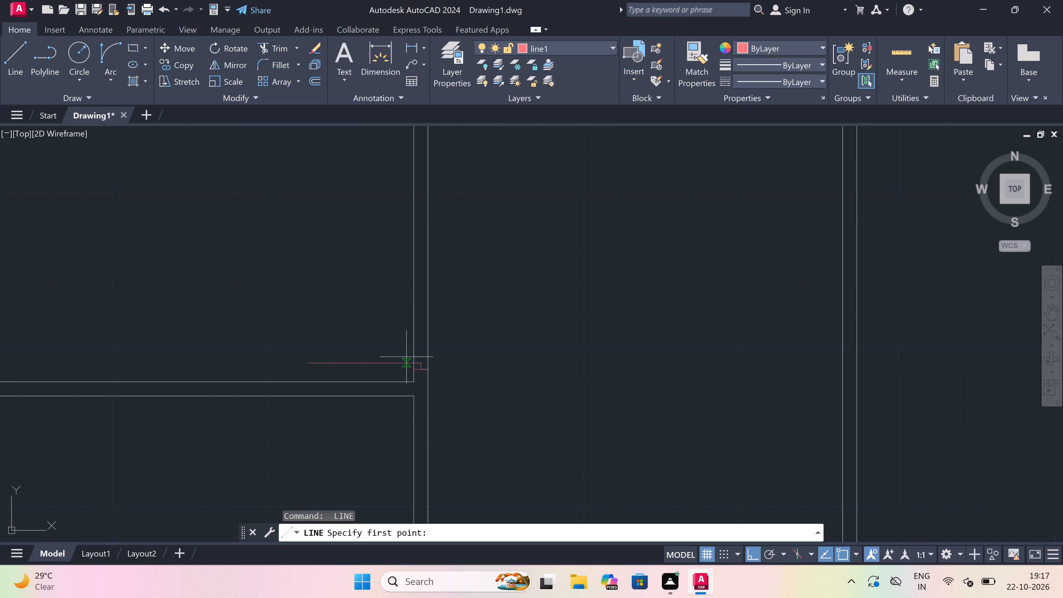
scroll(405, 292, up, 1)
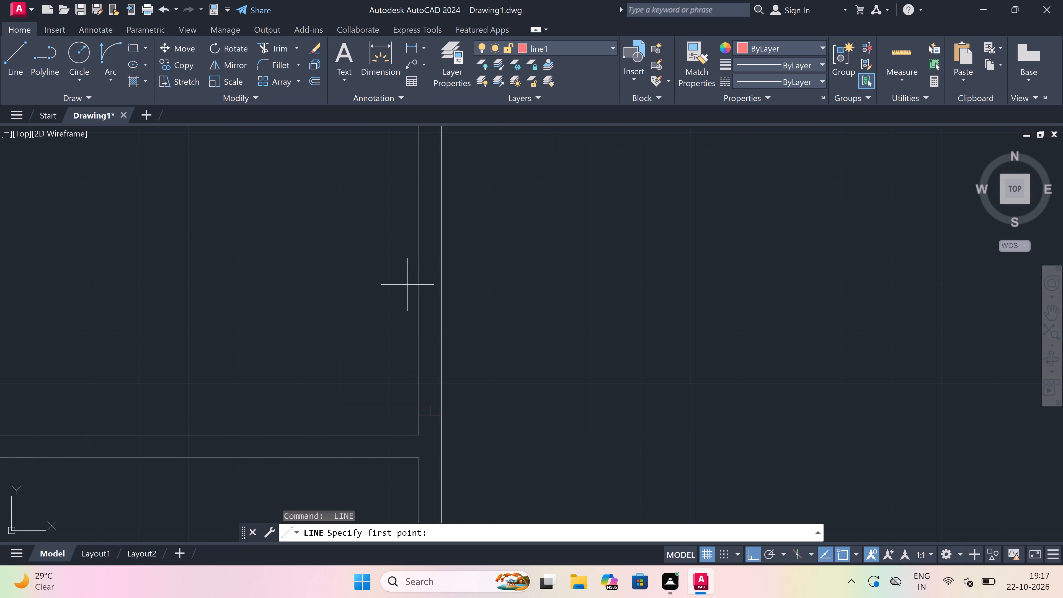
drag(416, 281, 420, 280)
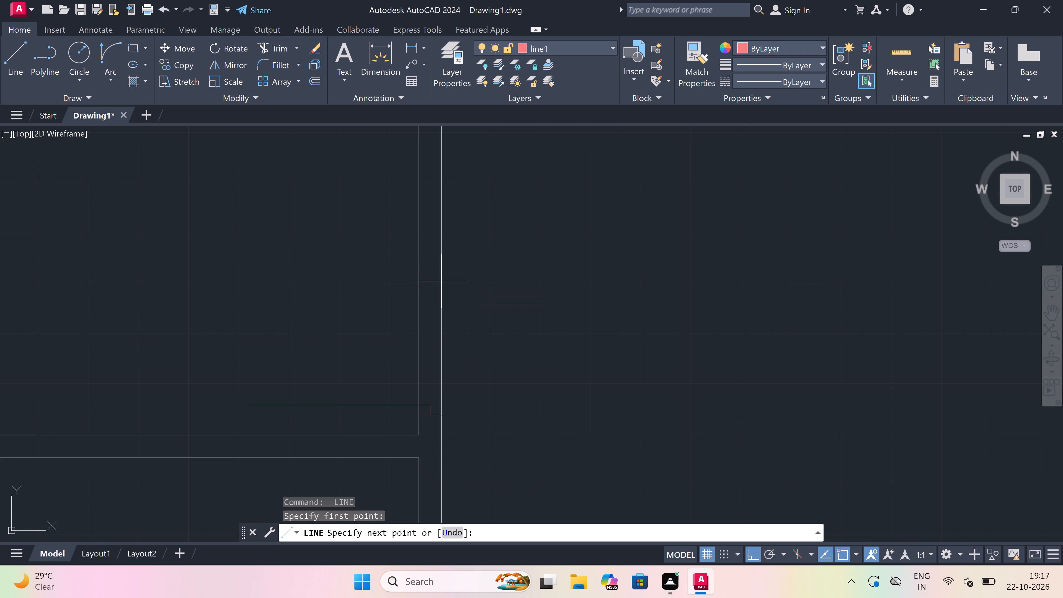
drag(446, 281, 443, 281)
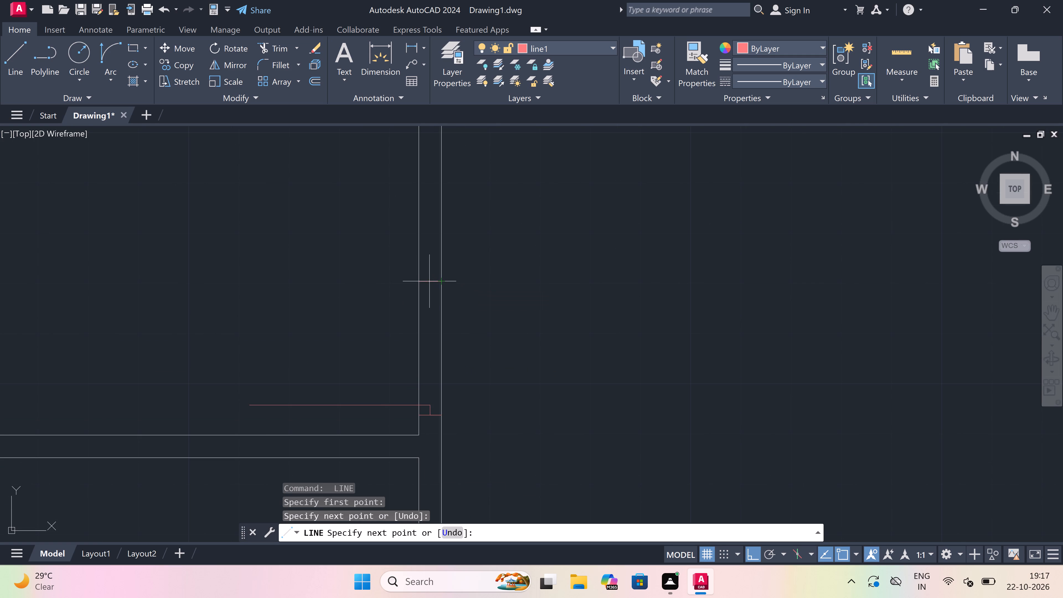
drag(428, 281, 428, 284)
text(2")
key(space)
key(Escape)
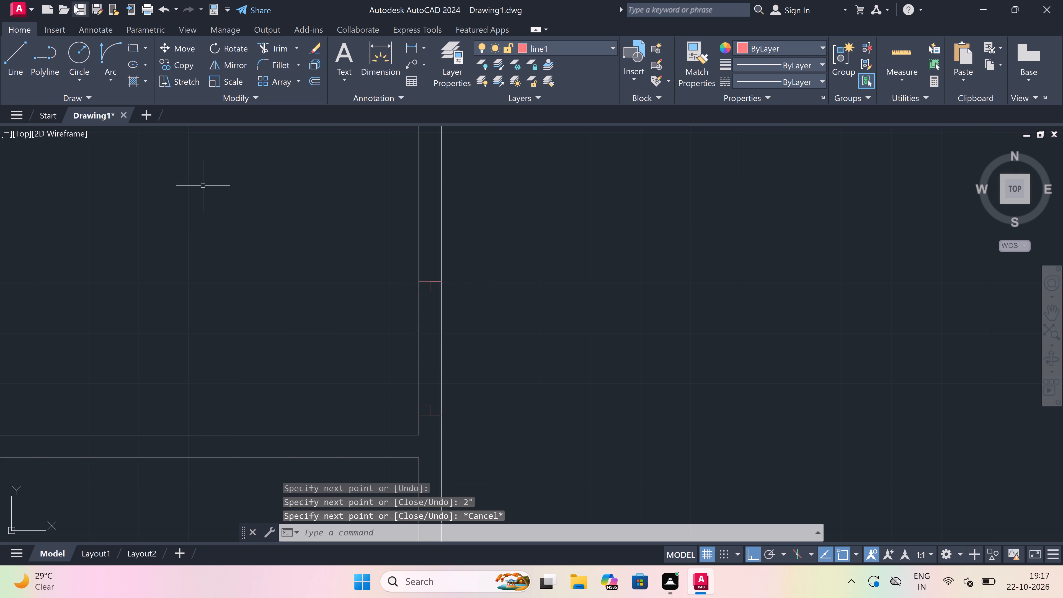
Draw the door swing with a Start, End, Direction arc from the 3' leaf's free end to the upper jamb's stub.
click(115, 50)
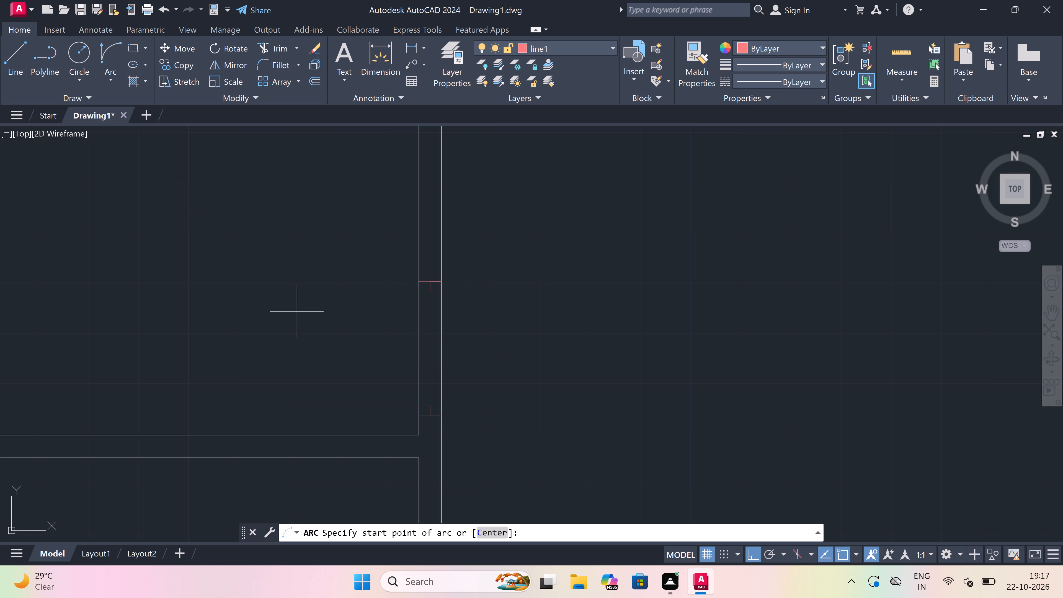
click(255, 406)
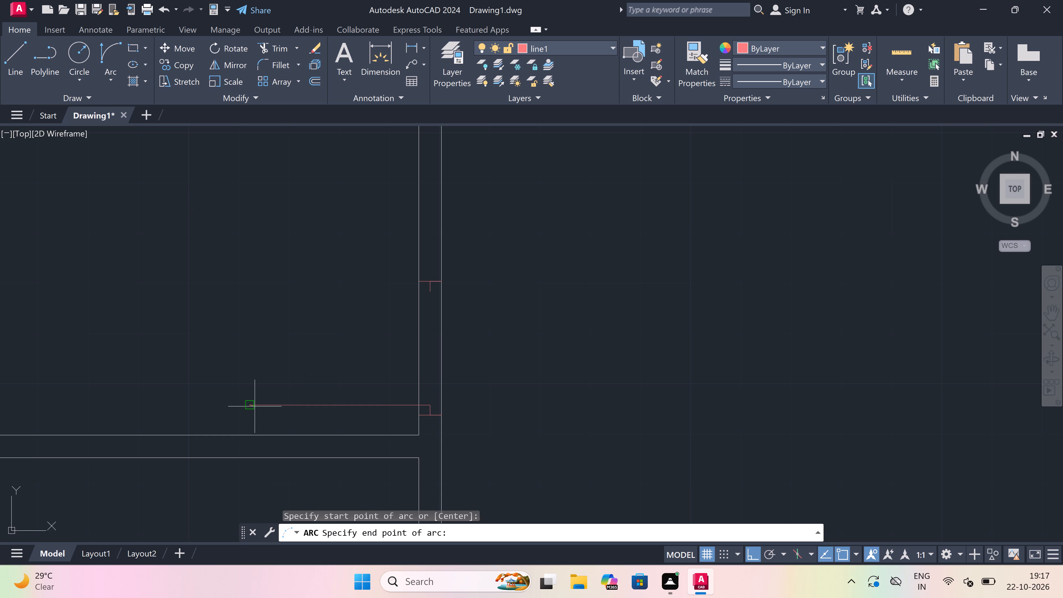
click(431, 285)
click(296, 275)
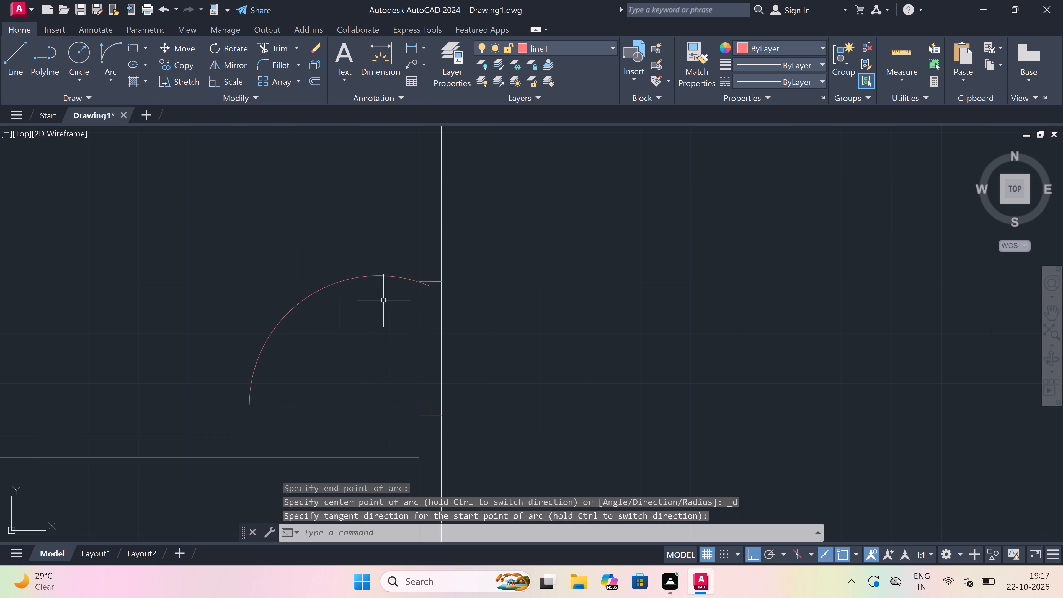
Trim the room's two right wall lines between the new door's jambs to open the doorway.
key(t)
text(r)
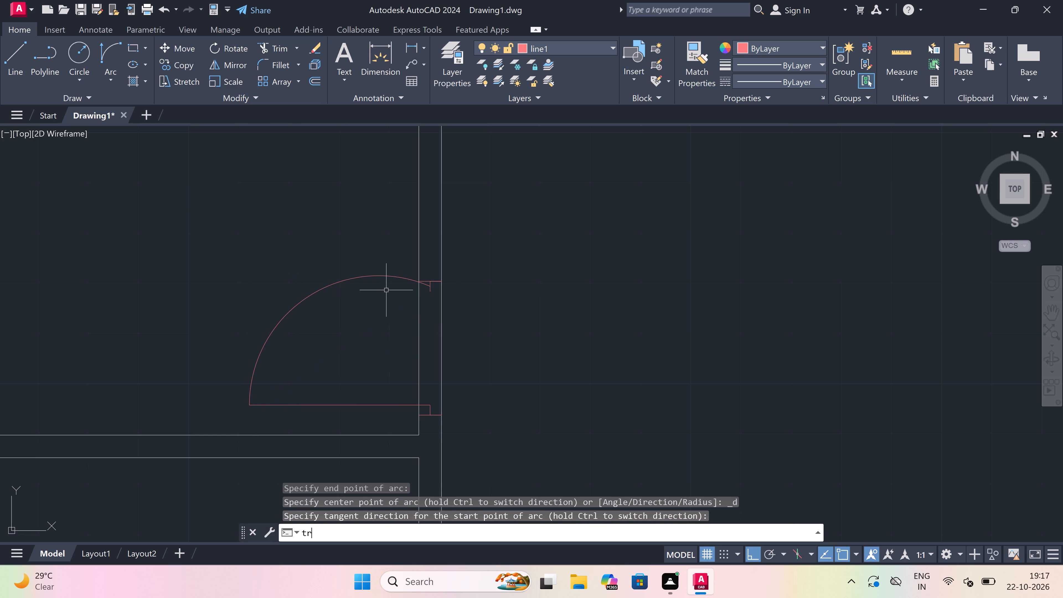
key(space)
drag(384, 315, 396, 321)
click(566, 332)
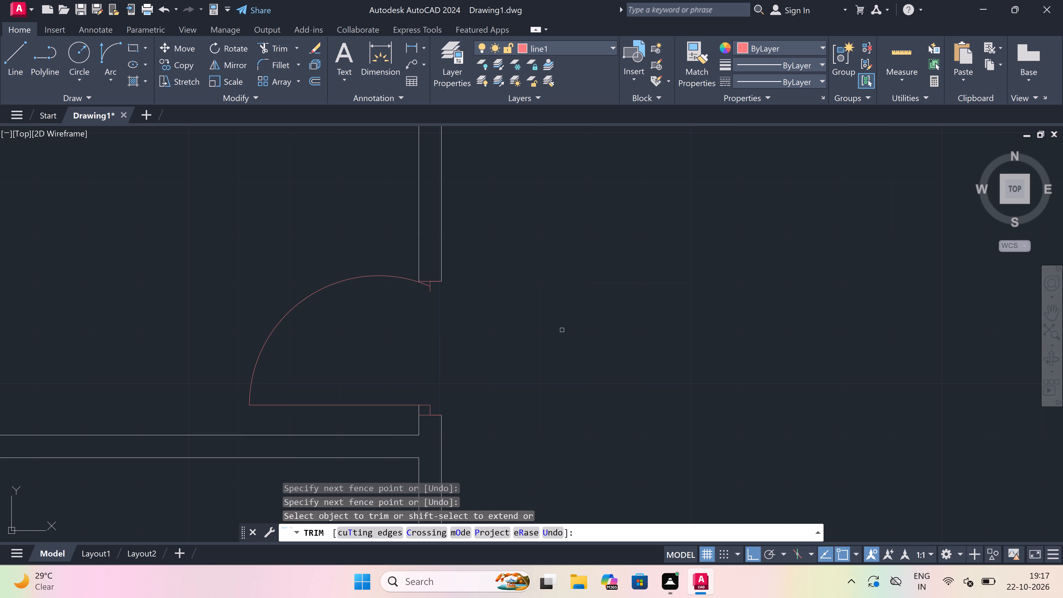
Trim off the part of the upper jamb's stub that extends below the swing arc.
scroll(428, 287, up, 4)
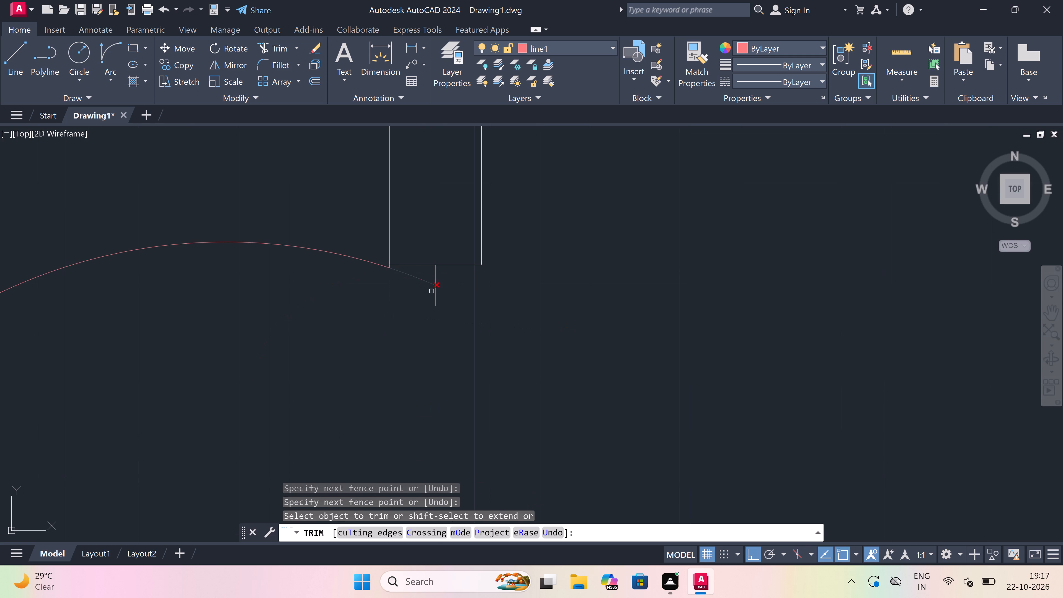
click(432, 299)
click(456, 302)
key(Escape)
Draw a jamb across the right wall of the small lower-left room near its bottom corner, with a 2" stub upward and a 2' leaf leftward.
scroll(440, 301, down, 5)
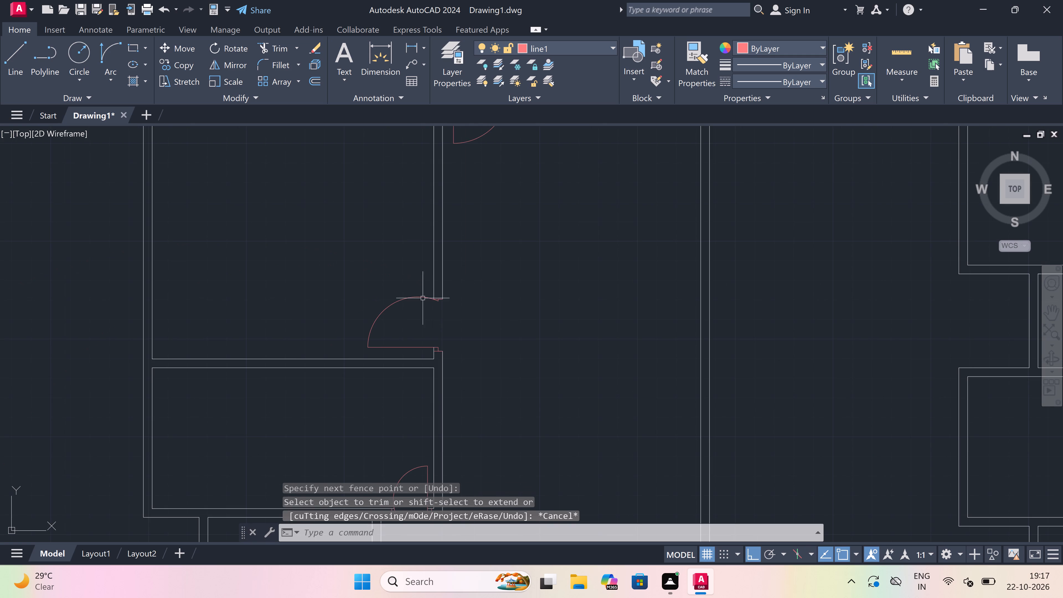
scroll(347, 326, down, 3)
scroll(403, 329, down, 1)
key(l)
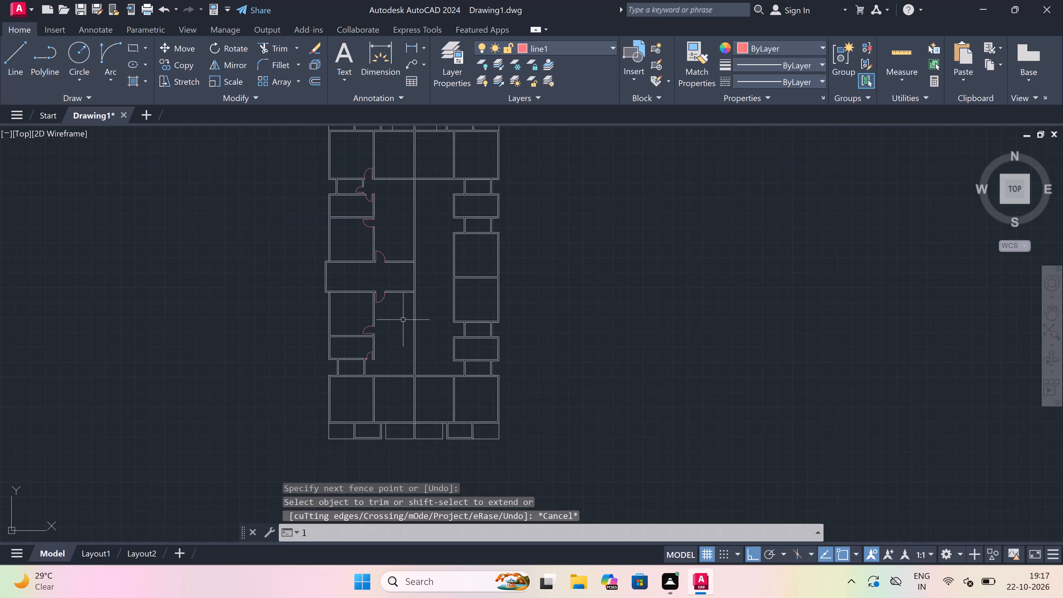
key(space)
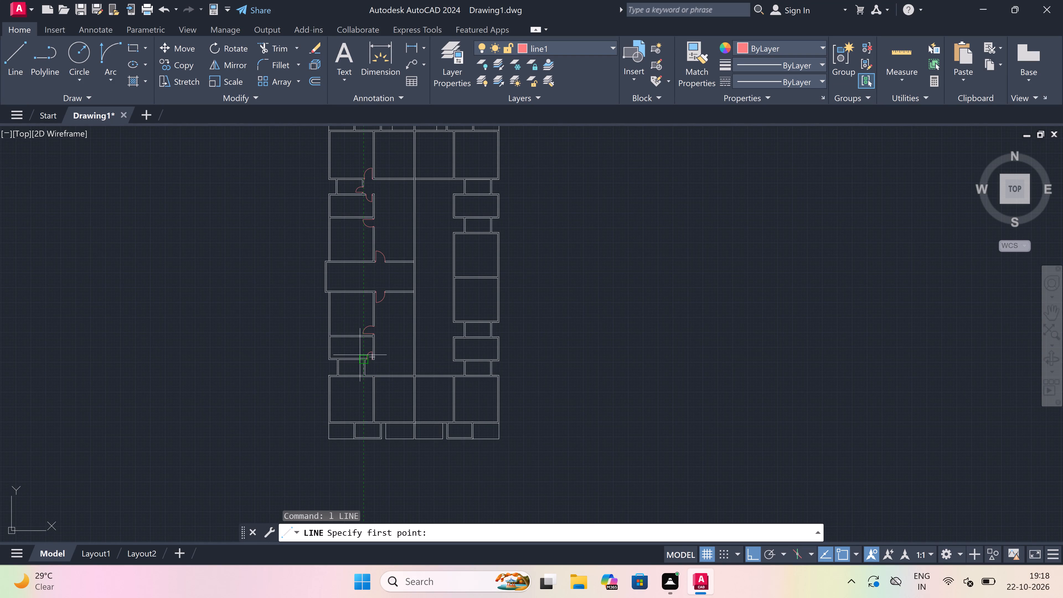
scroll(360, 351, up, 2)
scroll(375, 427, up, 3)
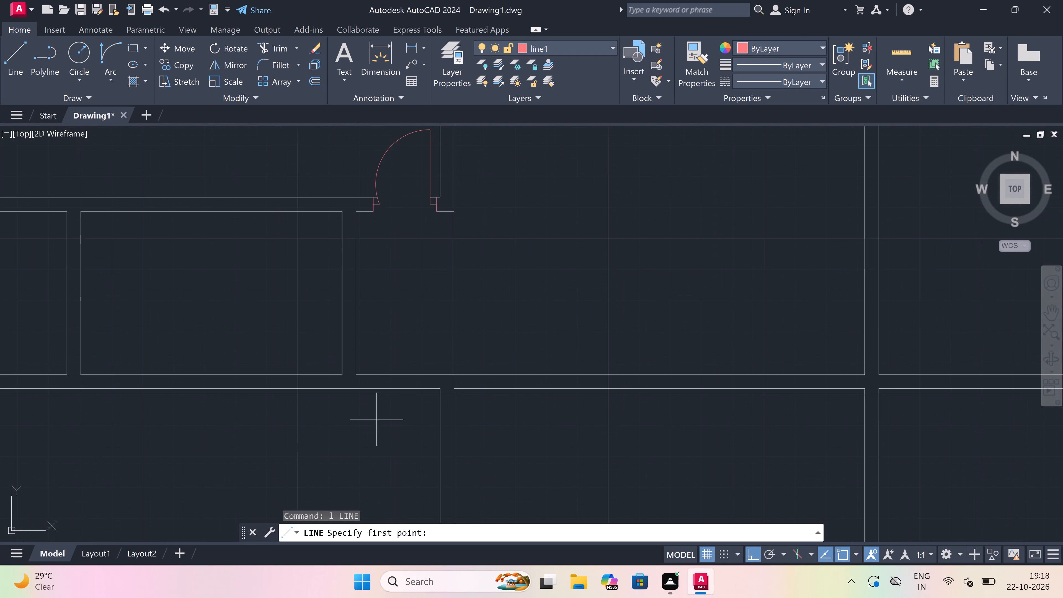
scroll(332, 399, up, 2)
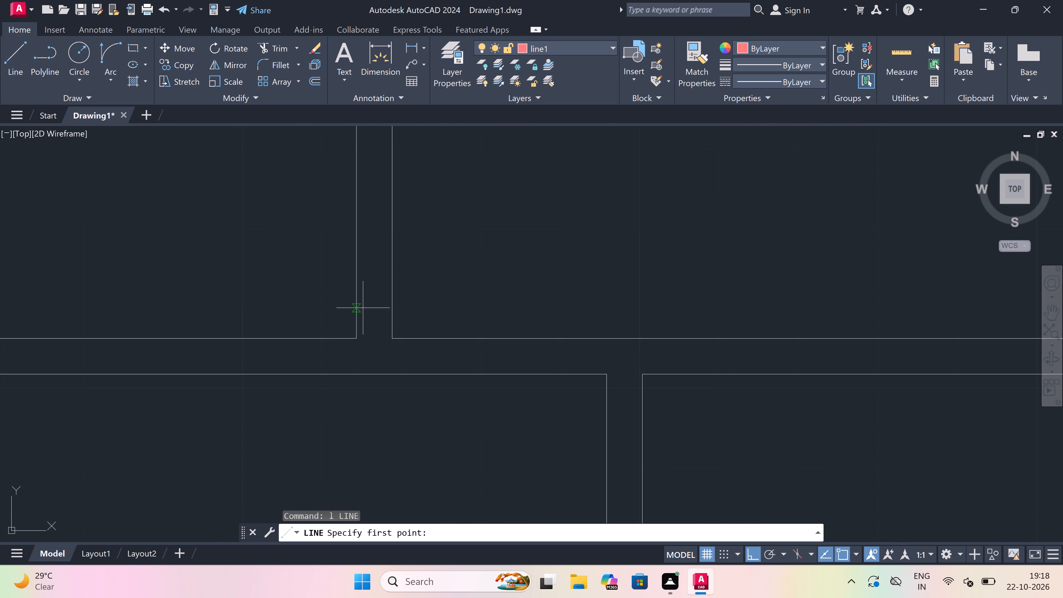
click(361, 315)
click(385, 320)
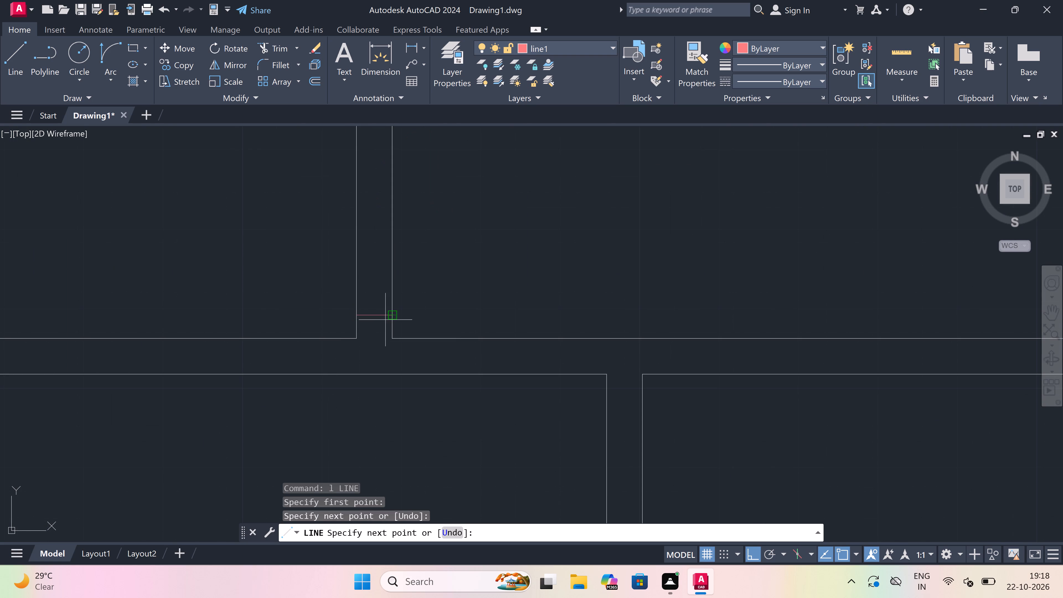
drag(374, 318, 374, 313)
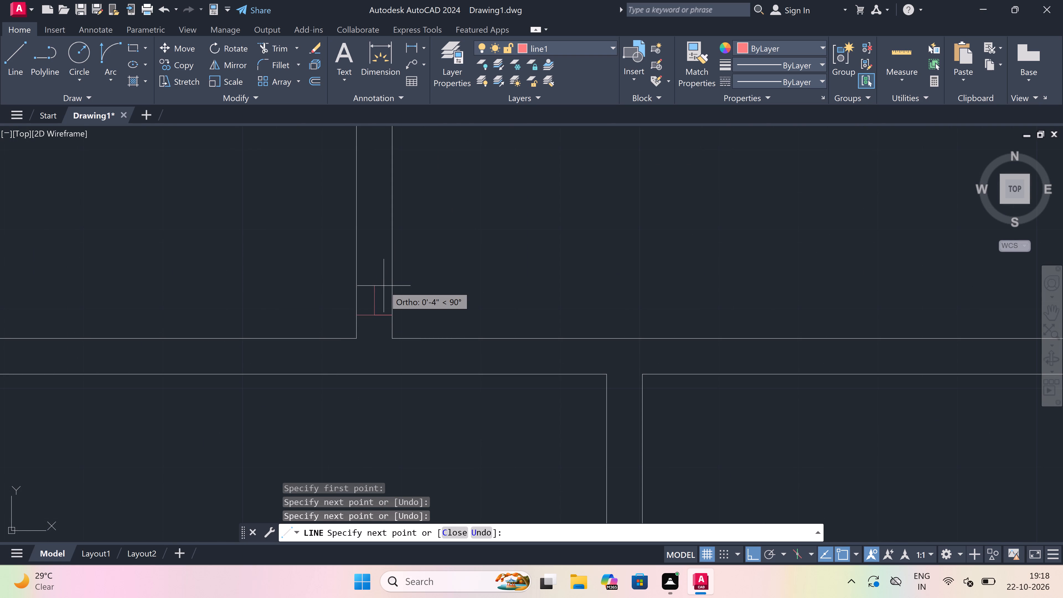
key(2)
key(shift+quotedbl)
key(space)
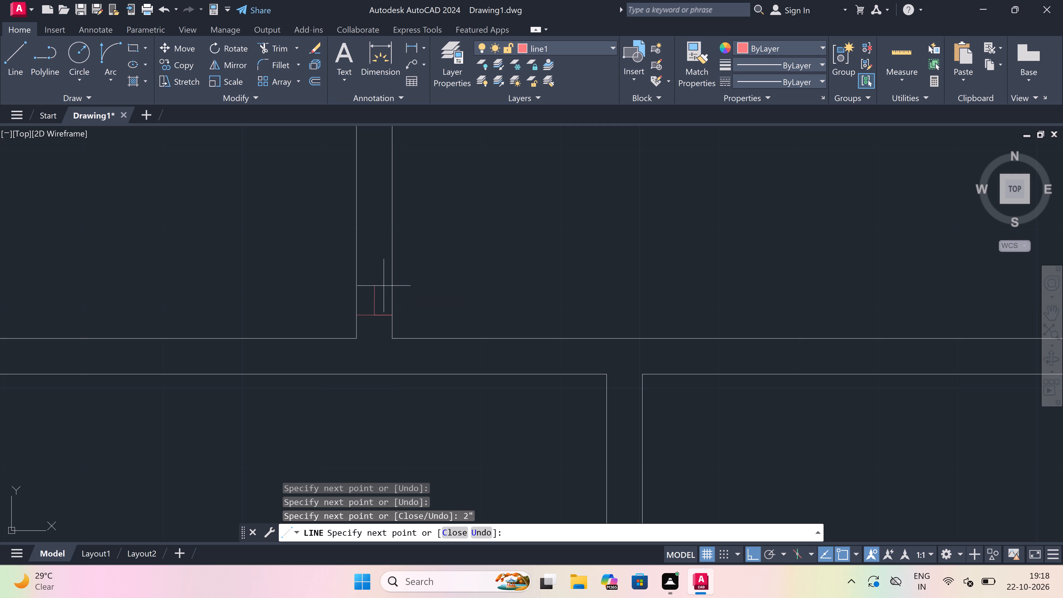
text(2')
key(space)
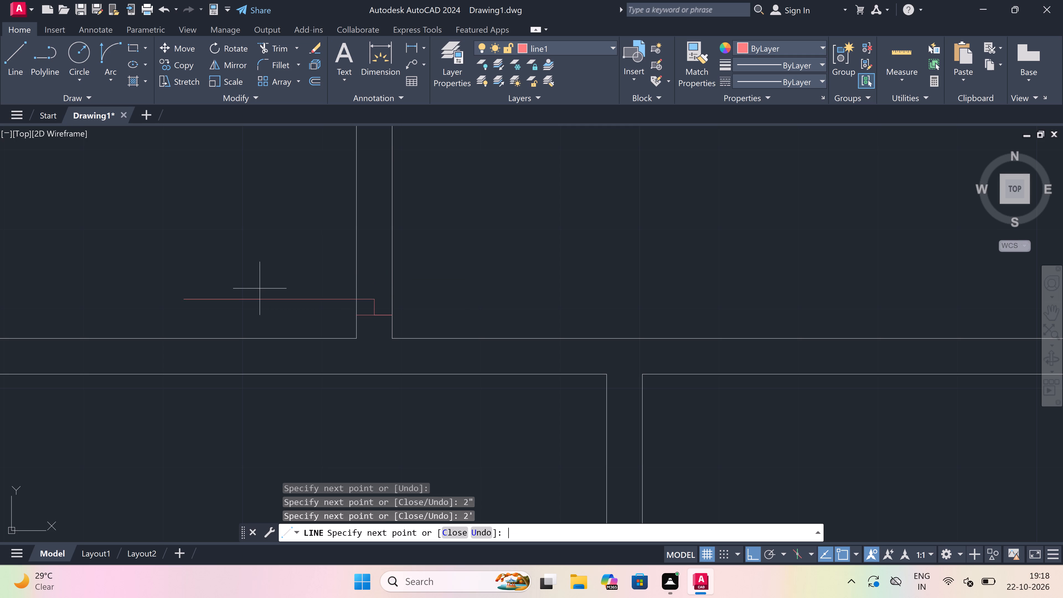
key(Escape)
Draw the opposite jamb across the same wall above the 2' leaf, with a 2" stub downward from its midpoint.
key(space)
scroll(277, 300, down, 3)
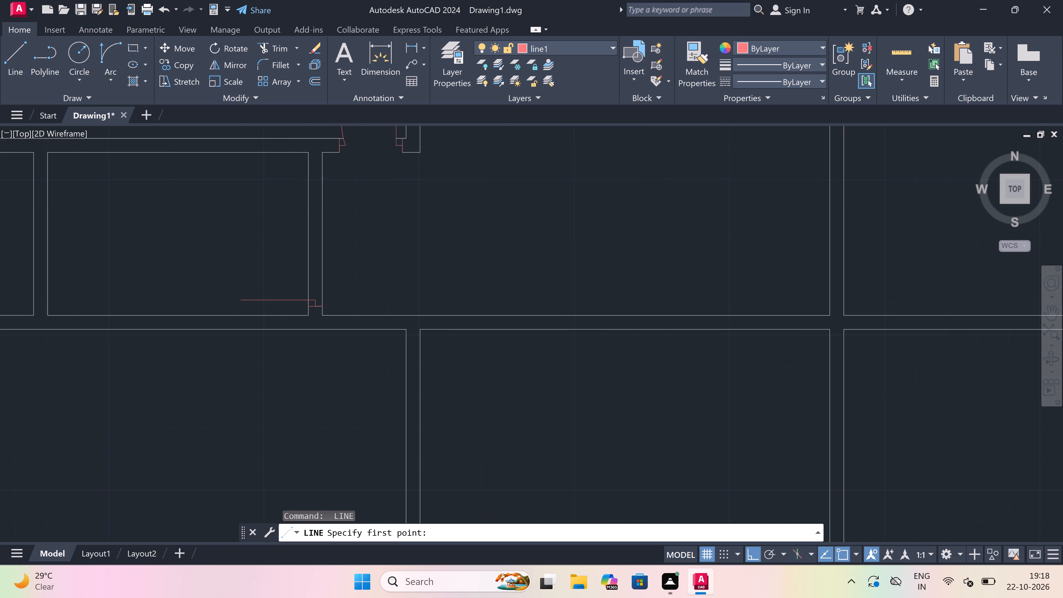
scroll(290, 254, up, 3)
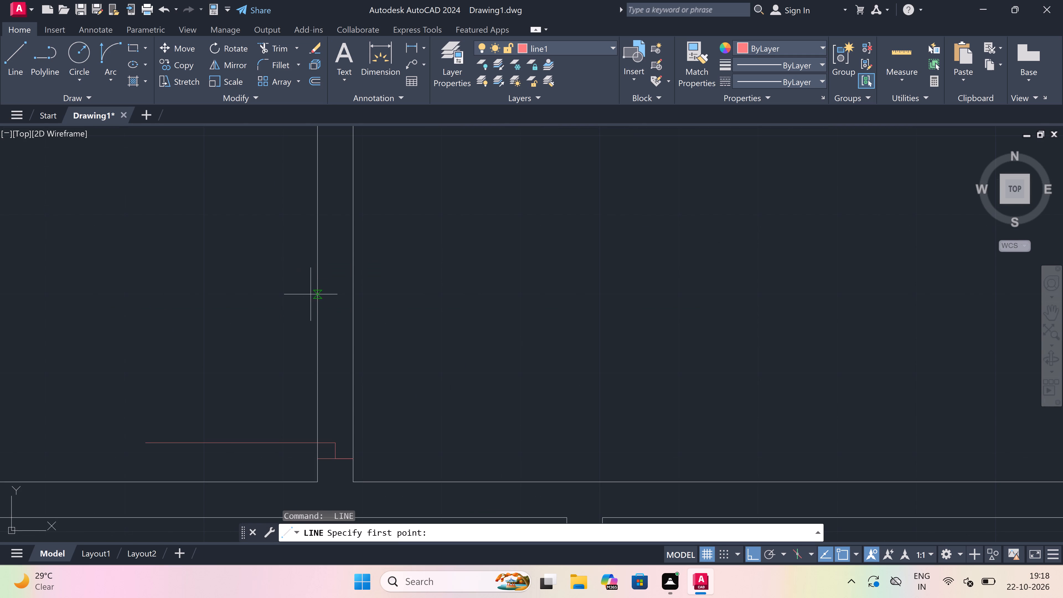
click(314, 308)
click(350, 308)
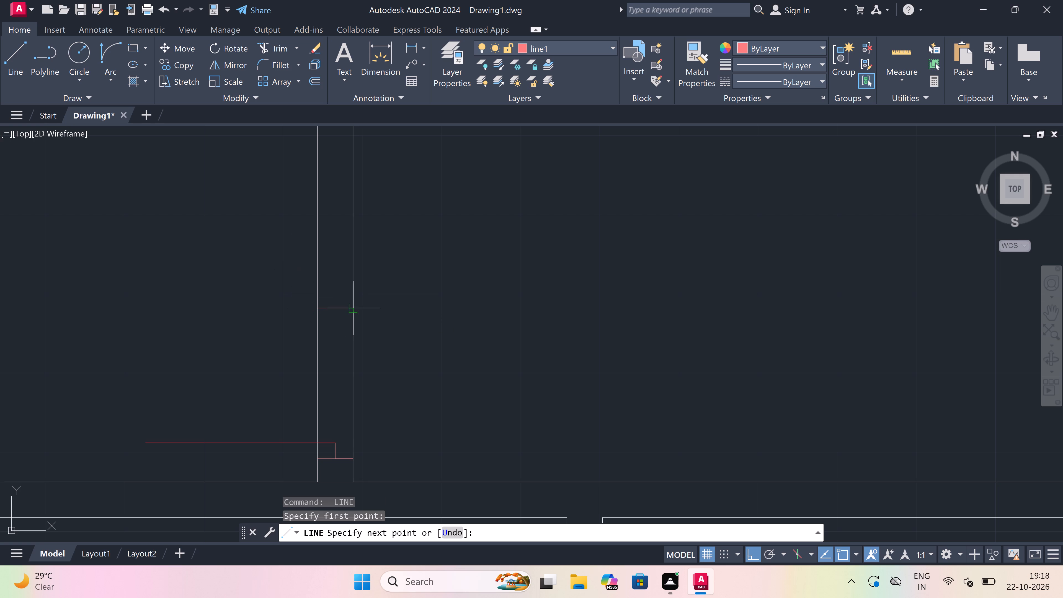
click(337, 309)
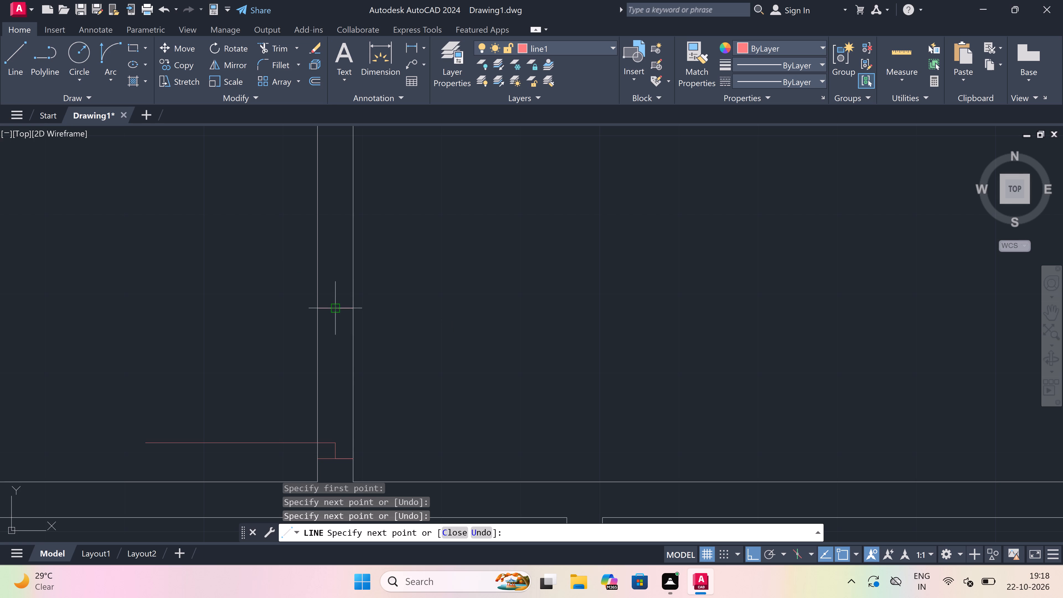
text(2")
key(space)
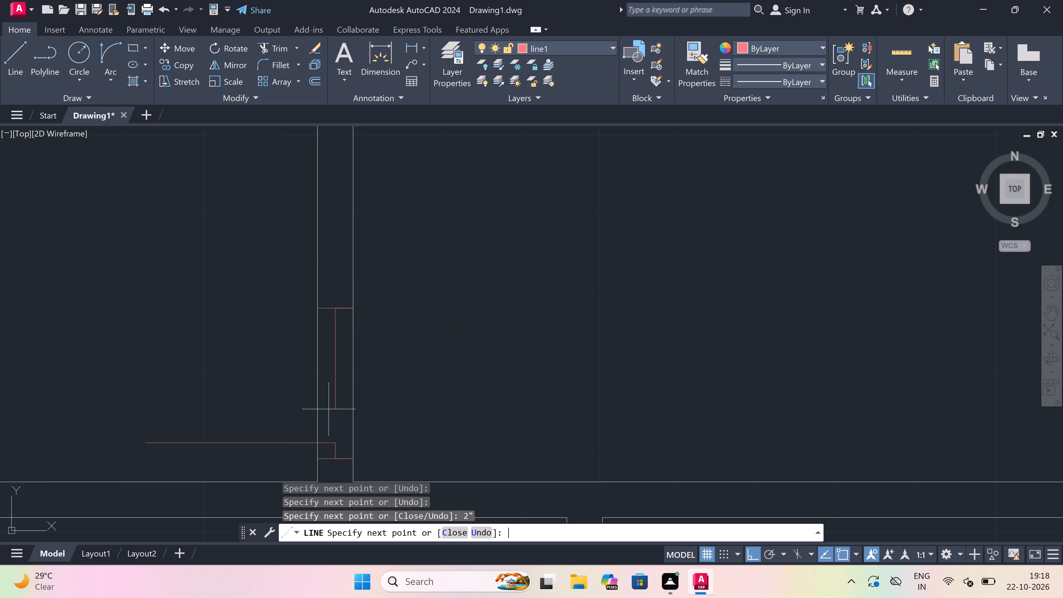
key(Escape)
Draw the door swing with a Start, End, Direction arc from the 2' leaf's free end to the upper jamb's stub.
click(117, 52)
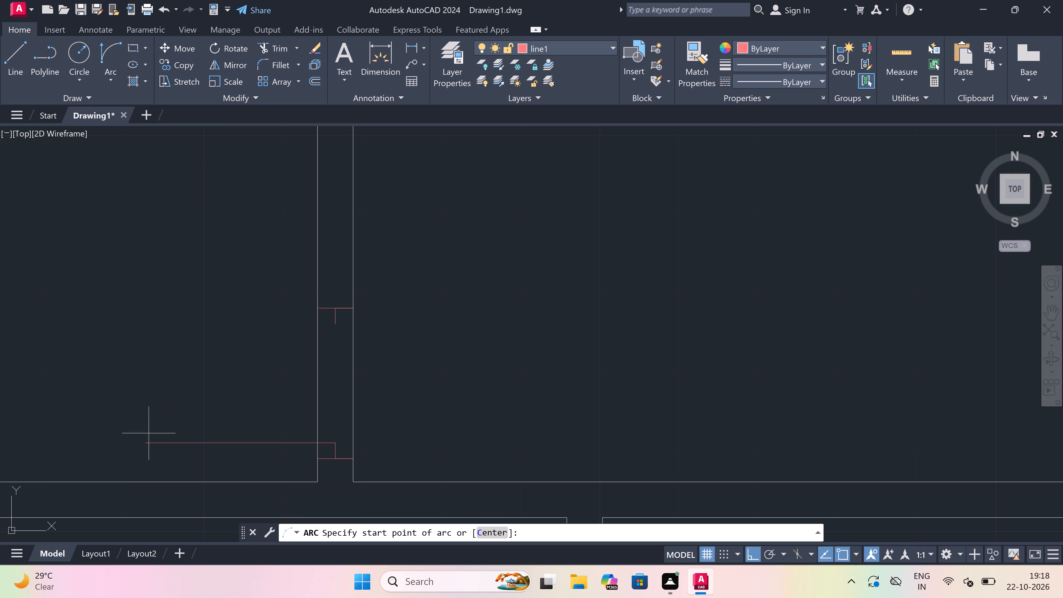
drag(147, 440, 201, 415)
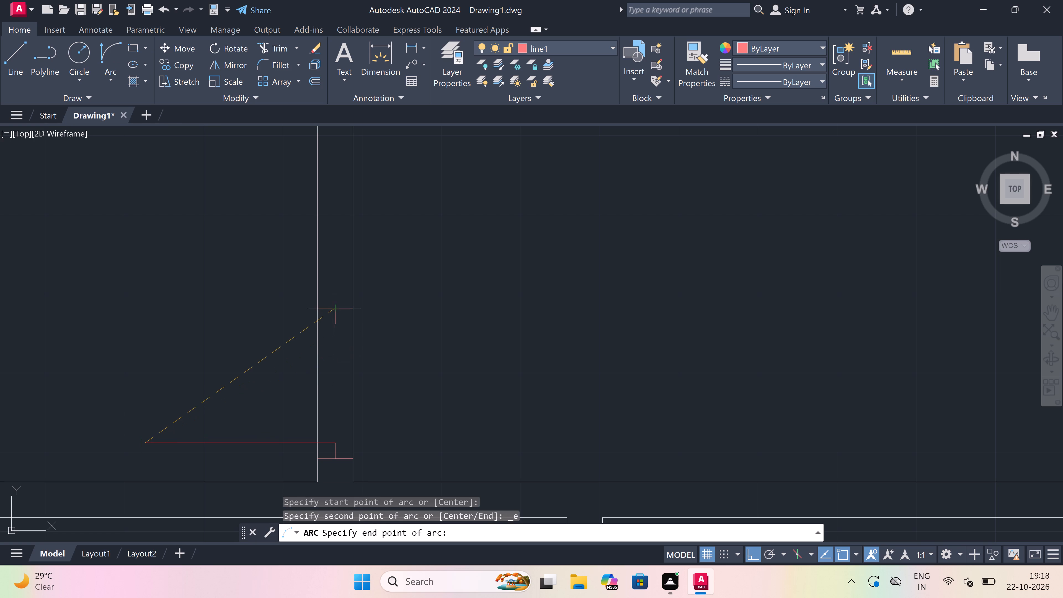
drag(339, 323, 339, 319)
click(234, 248)
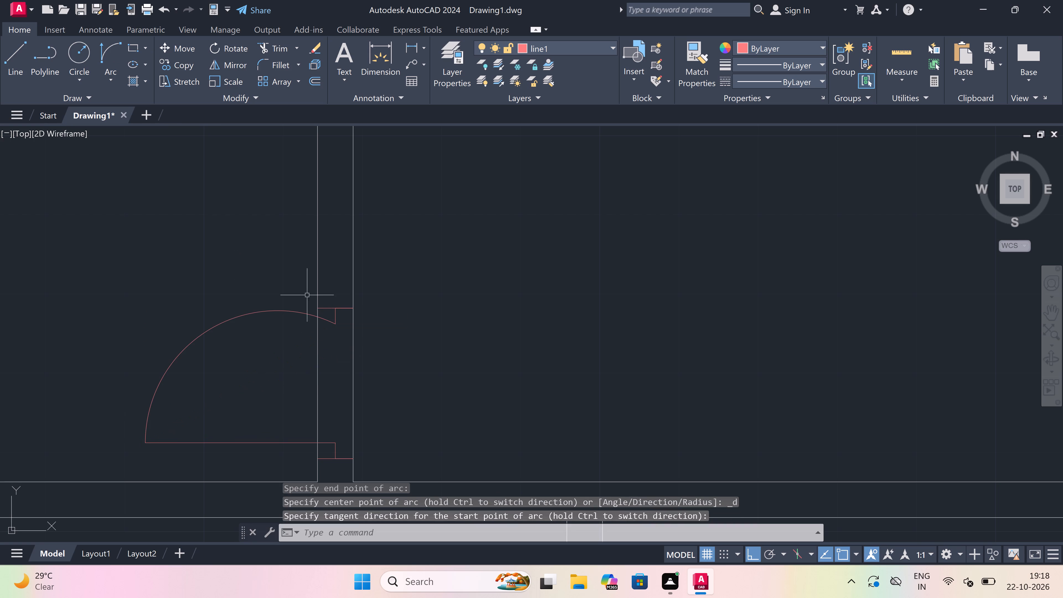
Trim the small room's two right wall lines between the new door's jambs to open the doorway.
key(t)
key(r)
key(space)
drag(301, 345, 318, 354)
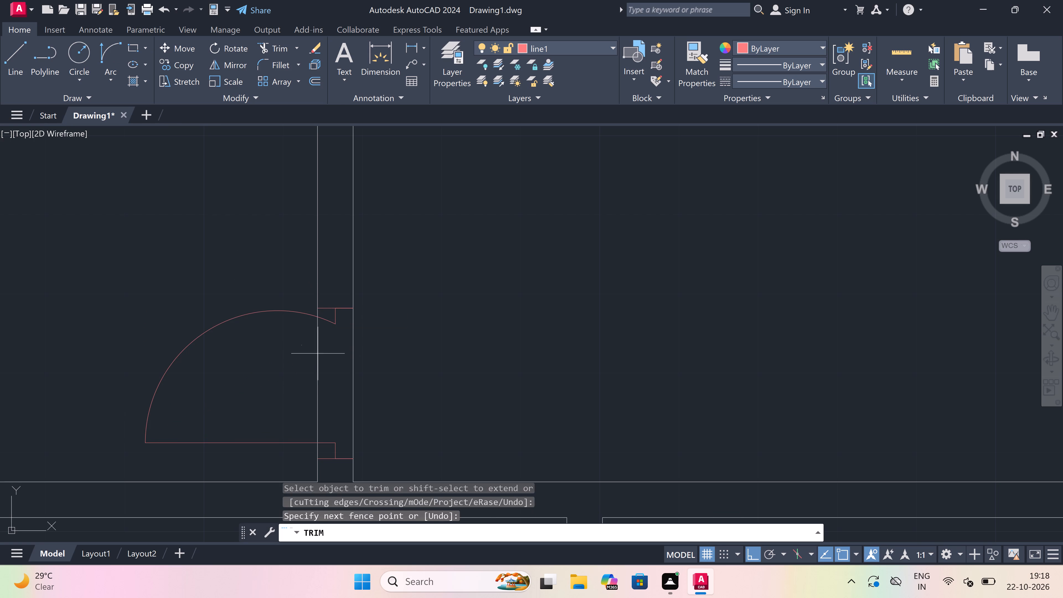
click(428, 385)
key(Escape)
Draw a jamb across the bottom-left room's top wall near its right corner, with a 2" stub leftward from its midpoint and a 3' leaf downward.
scroll(365, 303, down, 3)
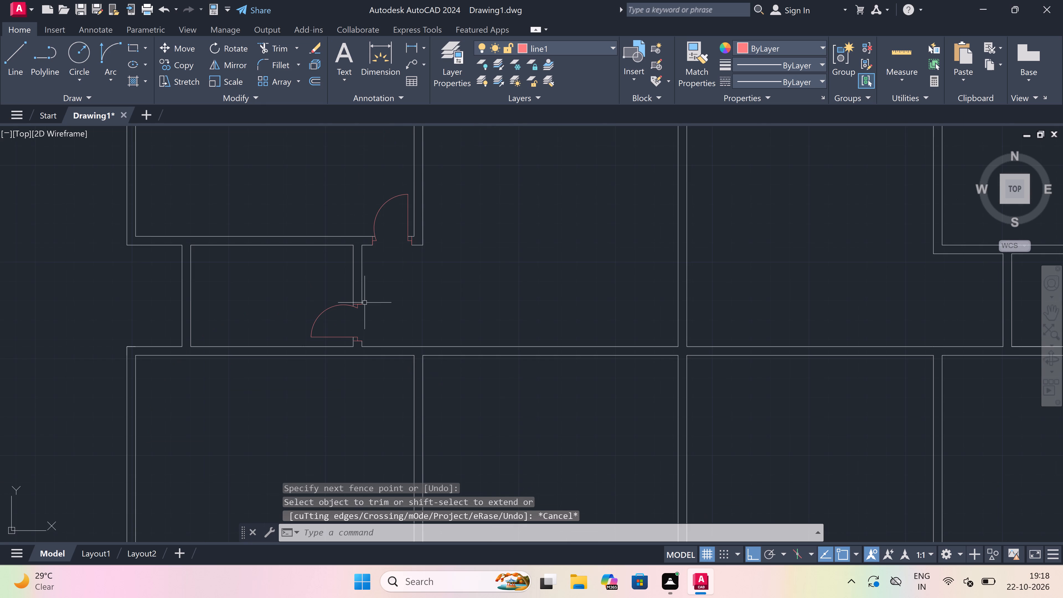
key(l)
key(space)
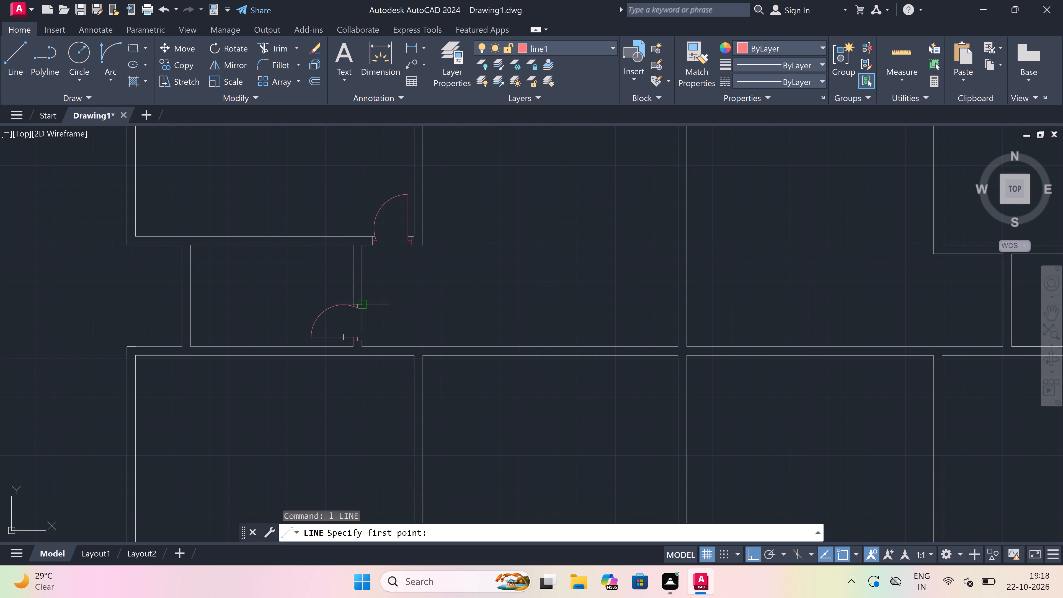
scroll(365, 301, down, 3)
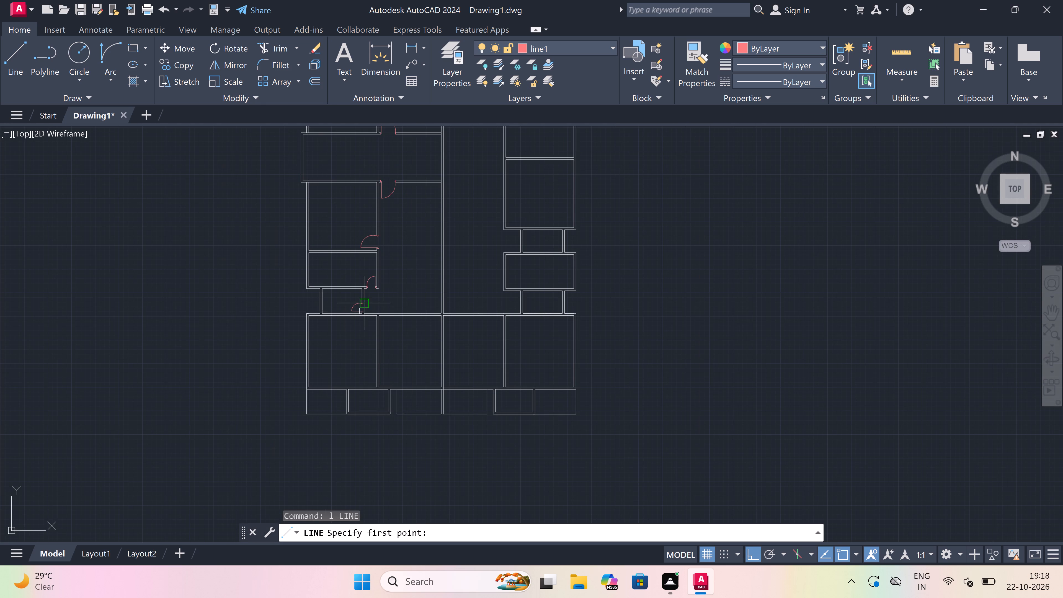
scroll(389, 319, up, 2)
scroll(354, 304, up, 3)
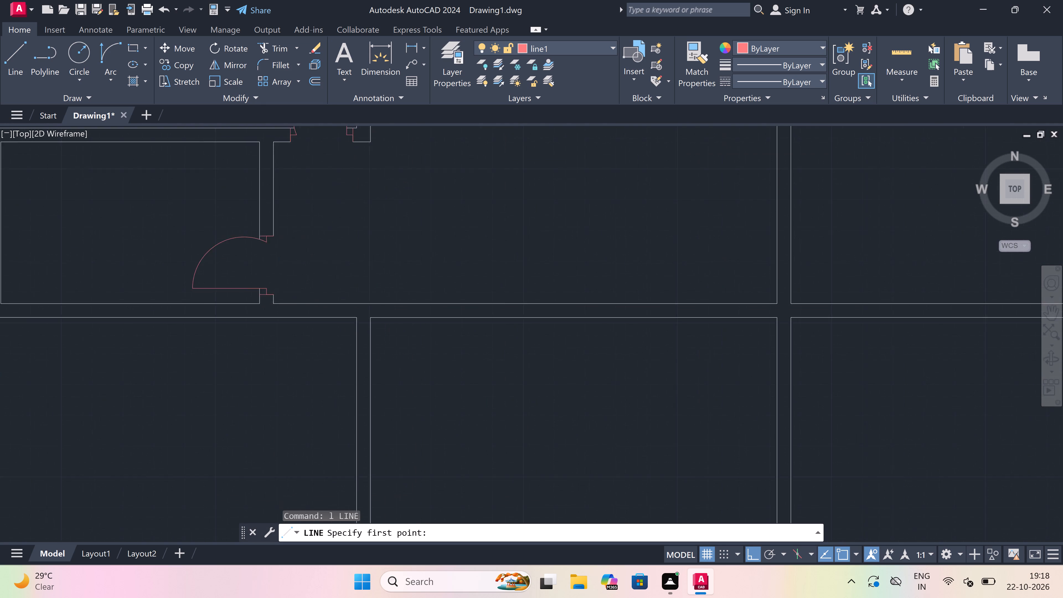
scroll(349, 315, down, 3)
scroll(331, 315, up, 3)
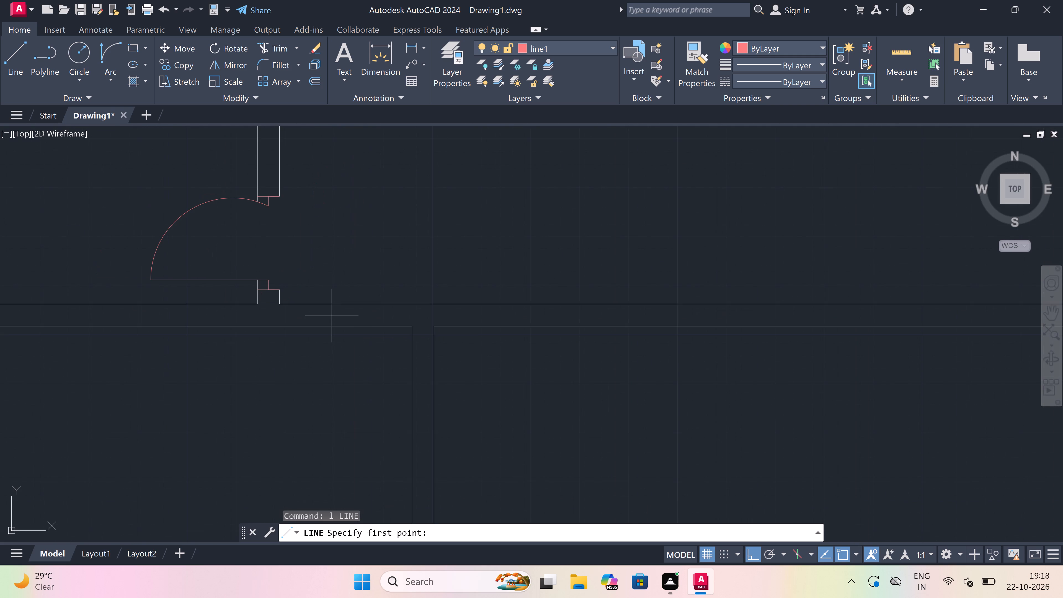
scroll(374, 331, up, 2)
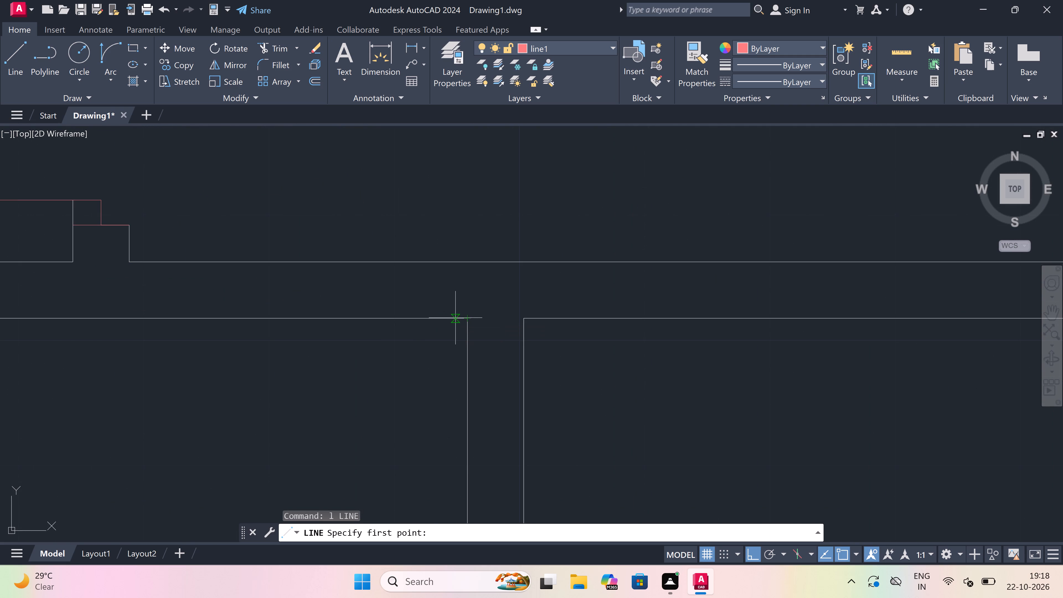
click(452, 316)
drag(452, 262, 453, 265)
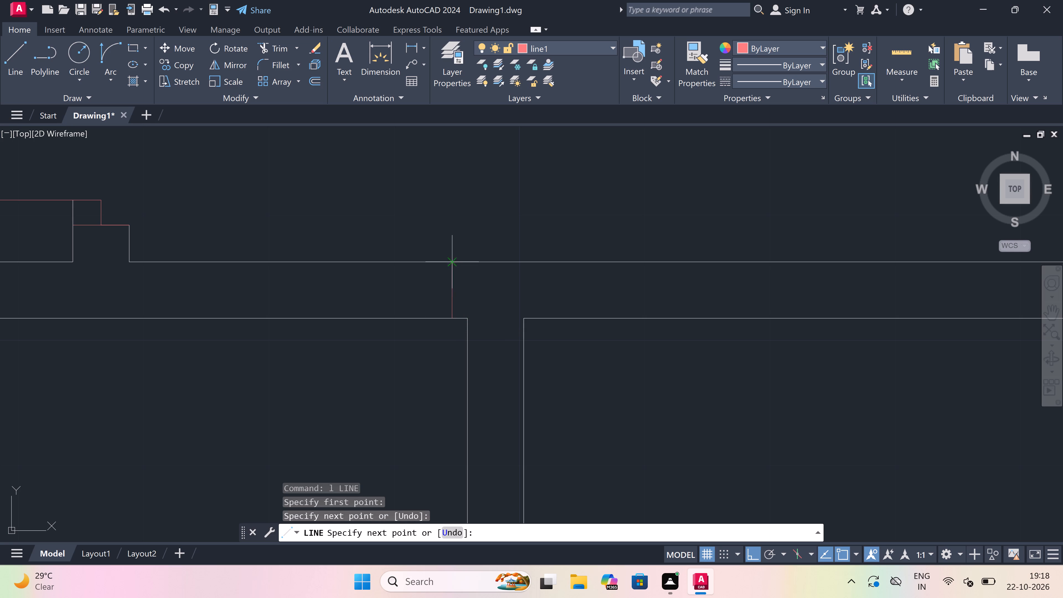
click(450, 297)
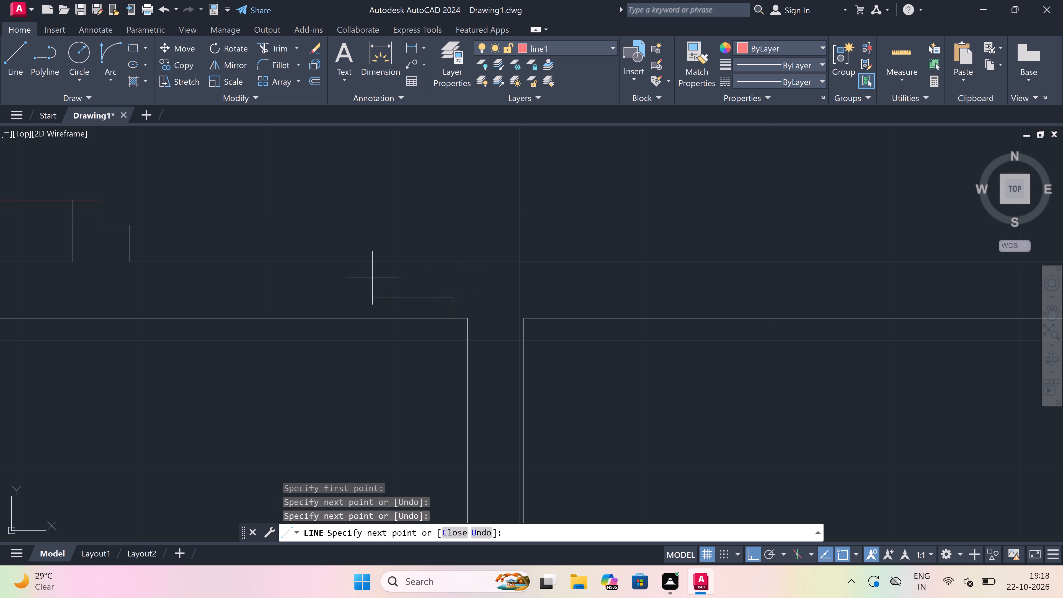
key(ctrl+z)
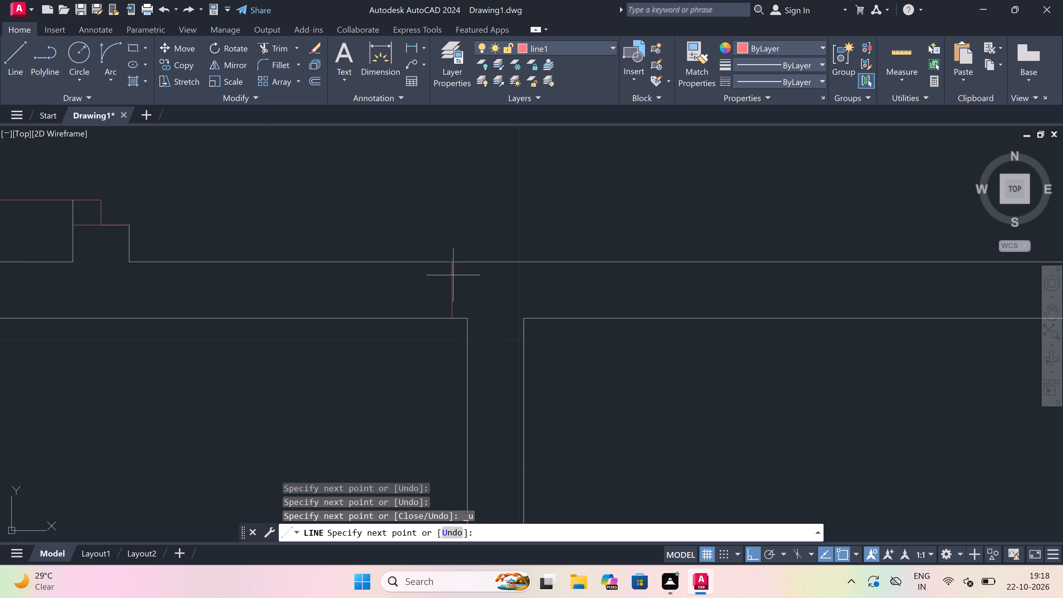
drag(449, 288, 447, 288)
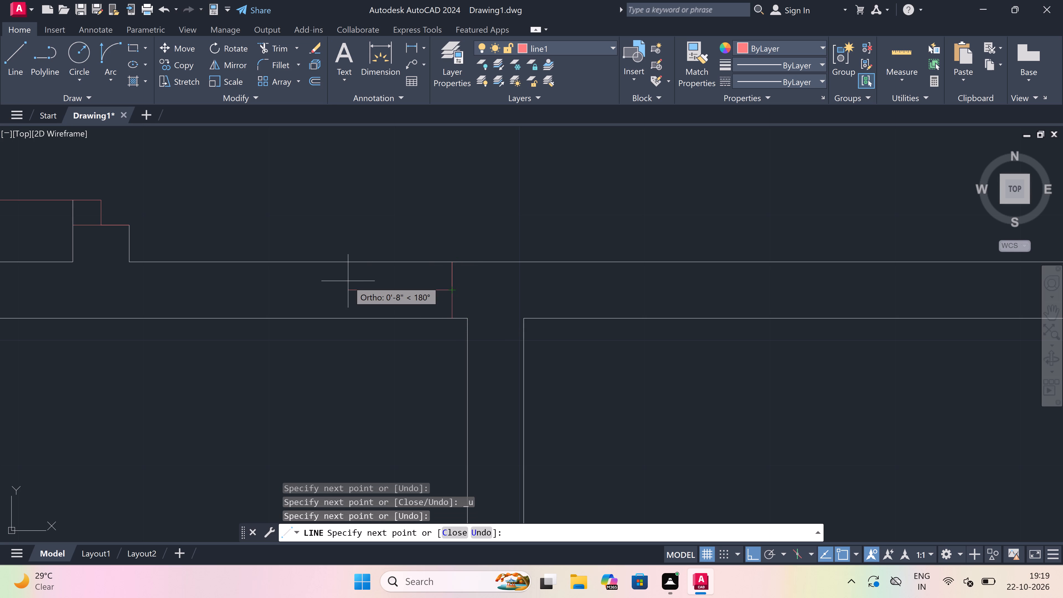
text(2")
key(space)
scroll(349, 279, down, 3)
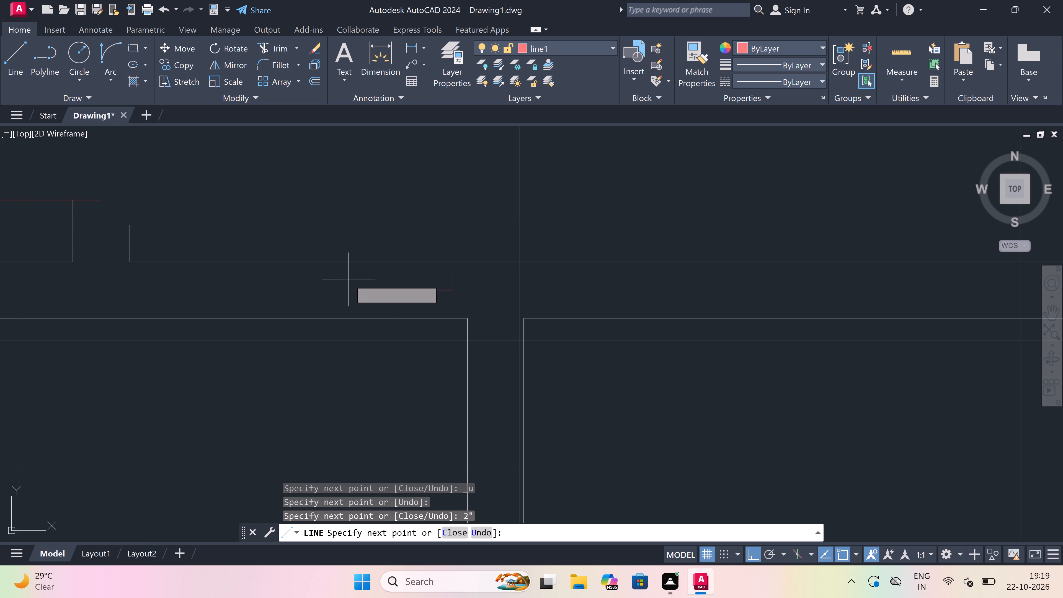
scroll(360, 318, up, 1)
text(3')
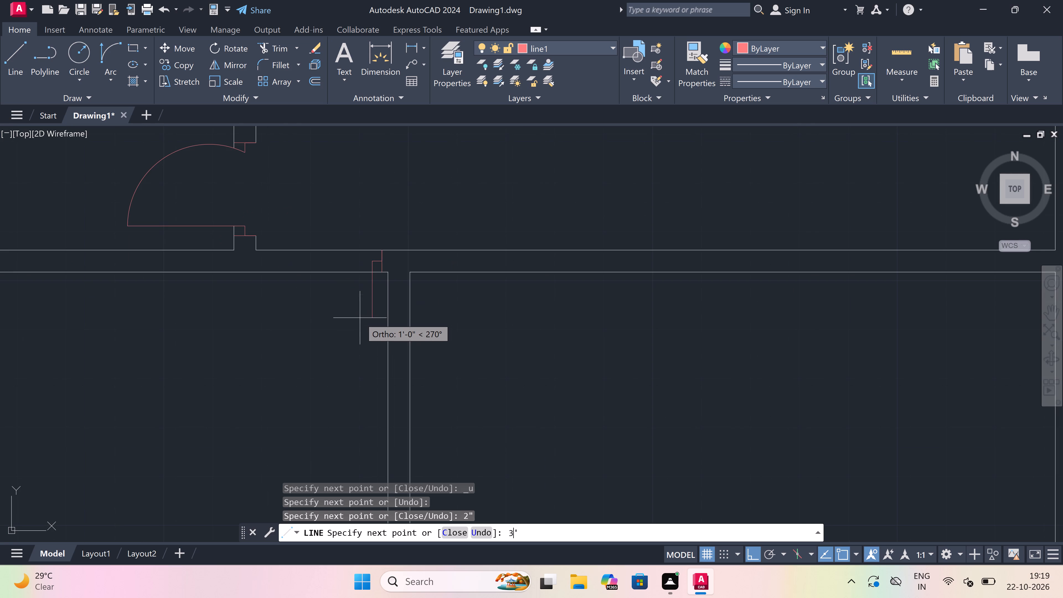
key(space)
key(Escape)
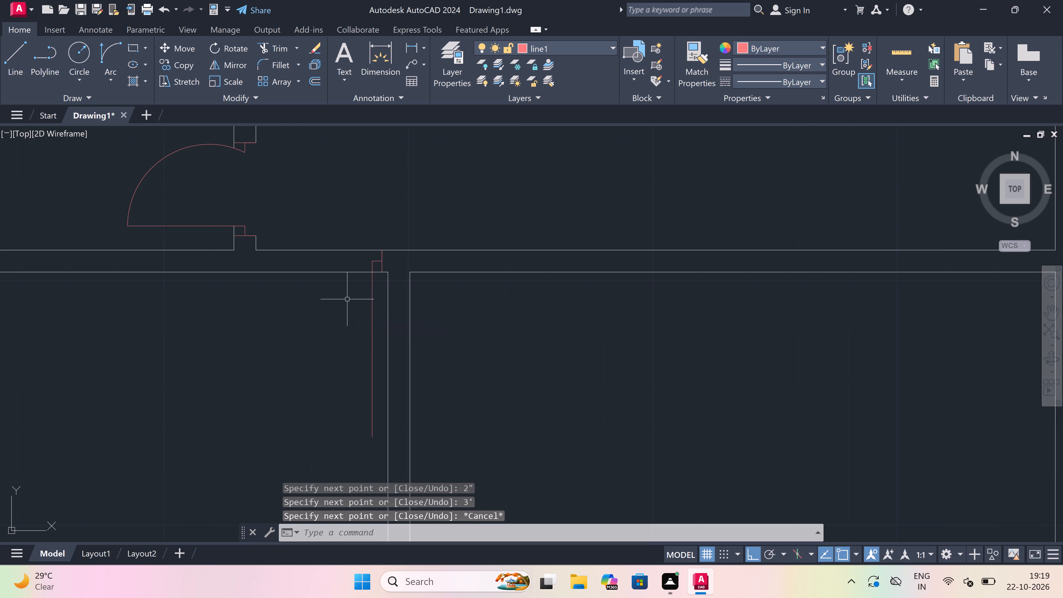
Draw the opposite jamb across the bottom-left room's top wall, left of the 3' leaf, with a 2" stub rightward from its midpoint.
key(space)
scroll(266, 248, up, 3)
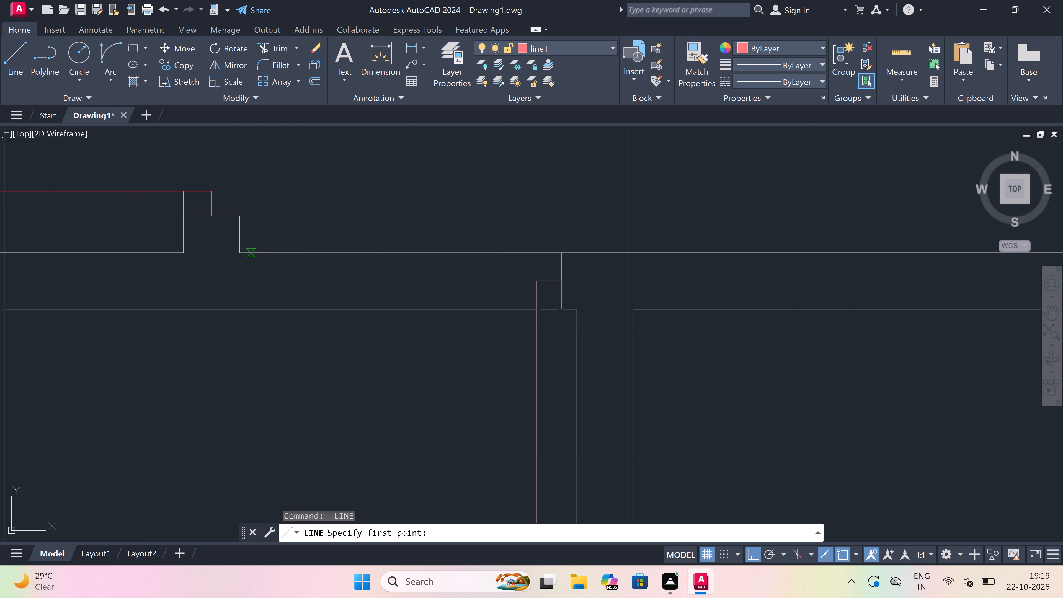
drag(258, 253, 259, 259)
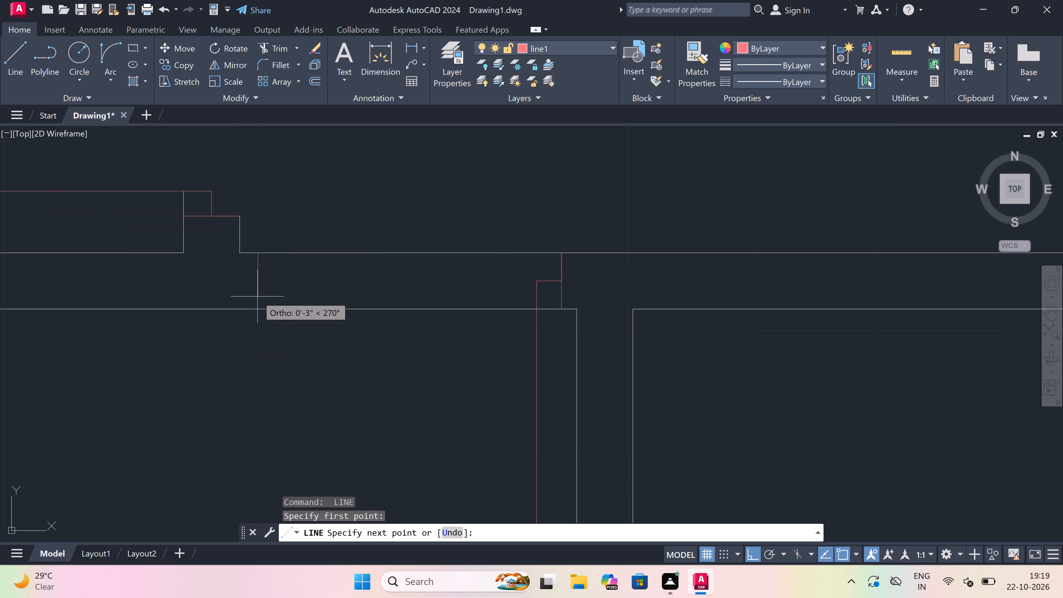
click(257, 306)
drag(257, 277, 285, 280)
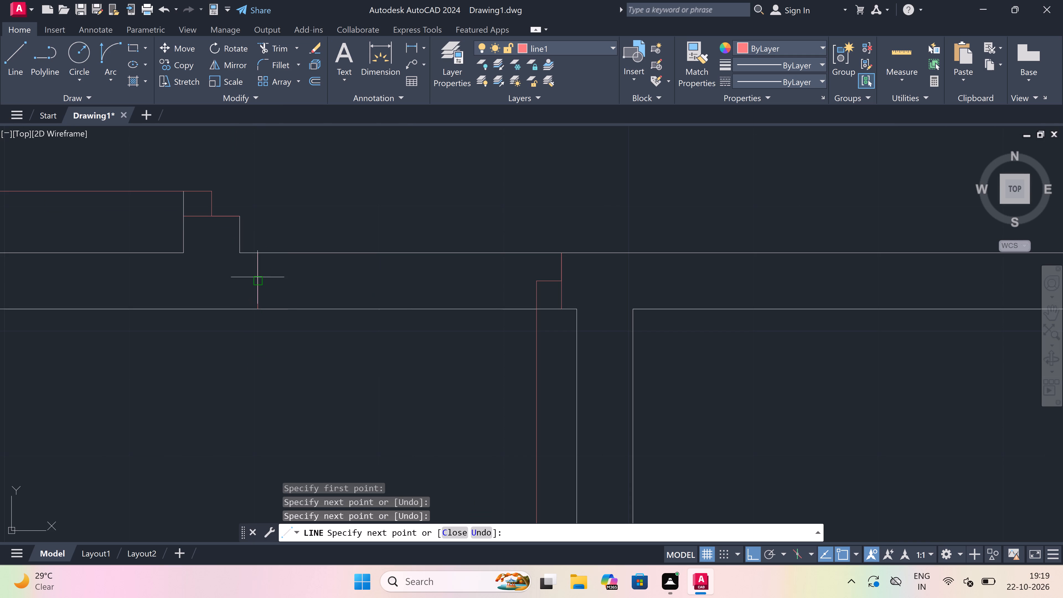
key(2)
text(")
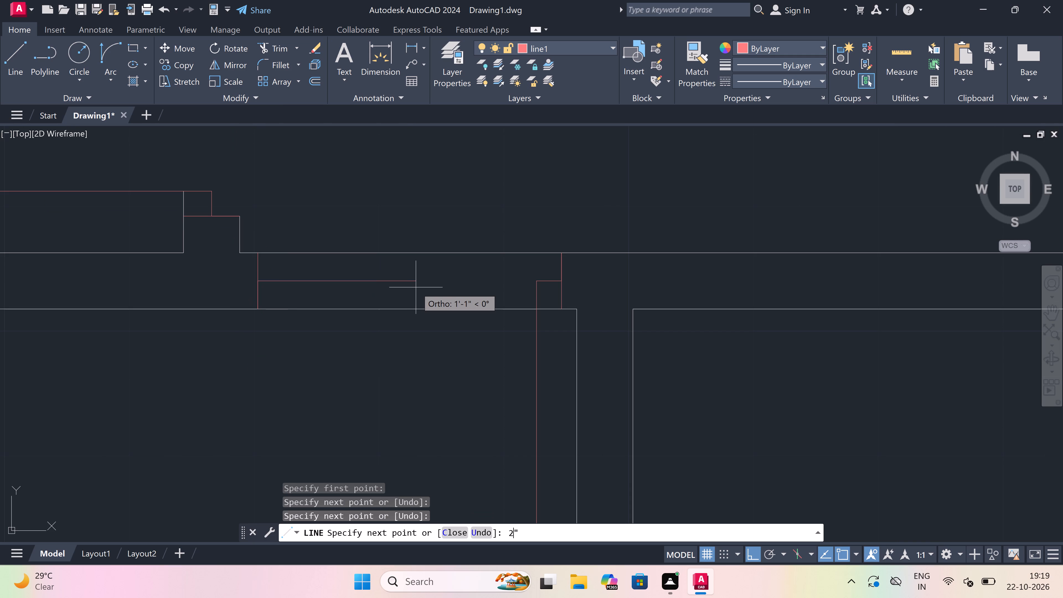
key(space)
key(Escape)
Draw the door swing with a Start, End, Direction arc from the 3' leaf's free end to the opposite jamb's stub.
scroll(416, 287, down, 1)
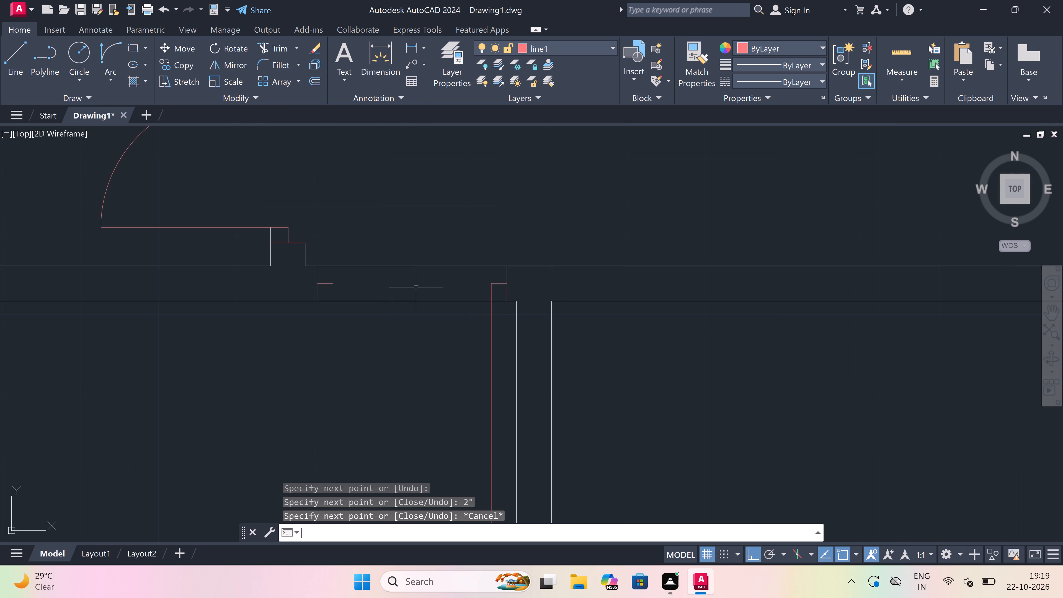
scroll(416, 287, down, 1)
click(109, 53)
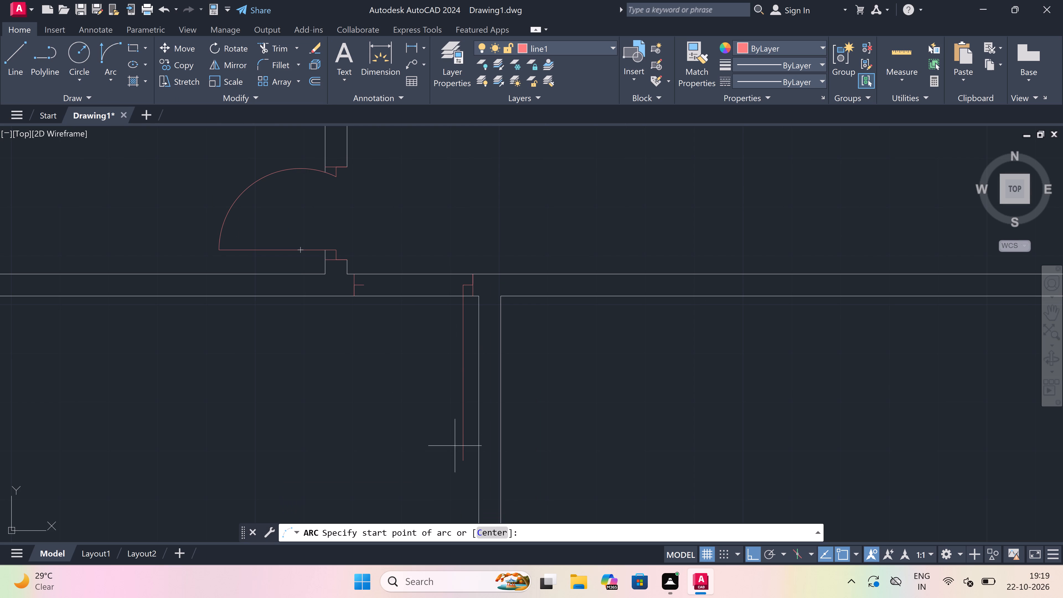
drag(460, 458, 438, 421)
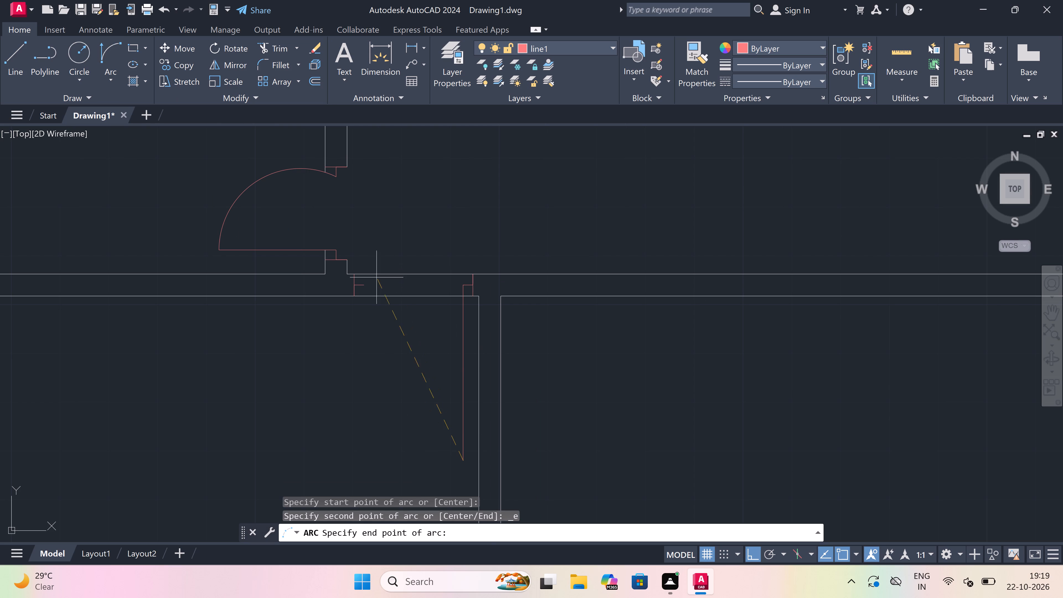
click(367, 282)
click(293, 310)
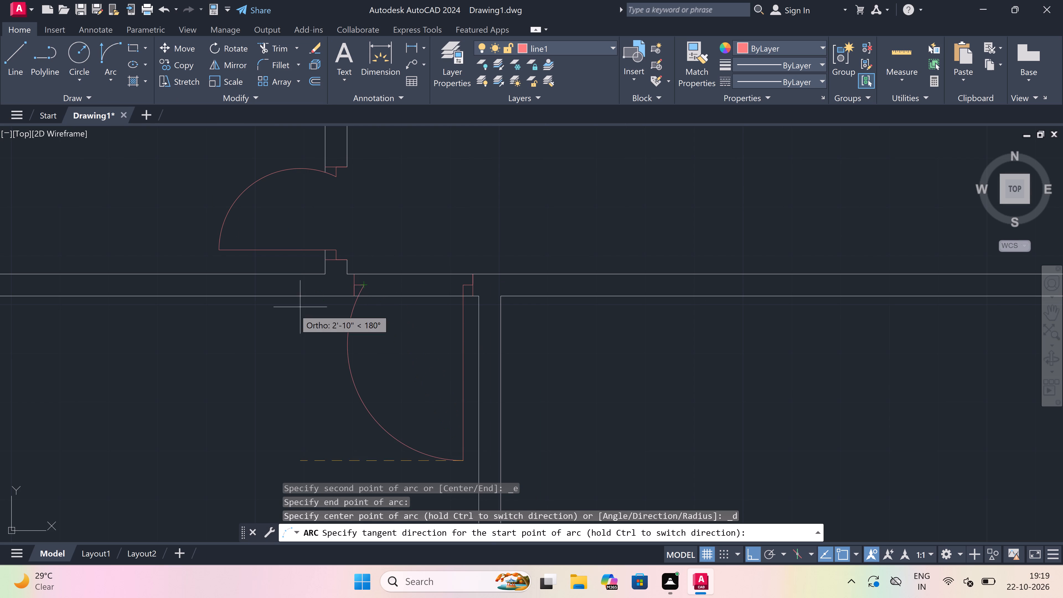
Trim the bottom-left room's two top wall lines between the new door's jambs to open the doorway.
key(t)
key(r)
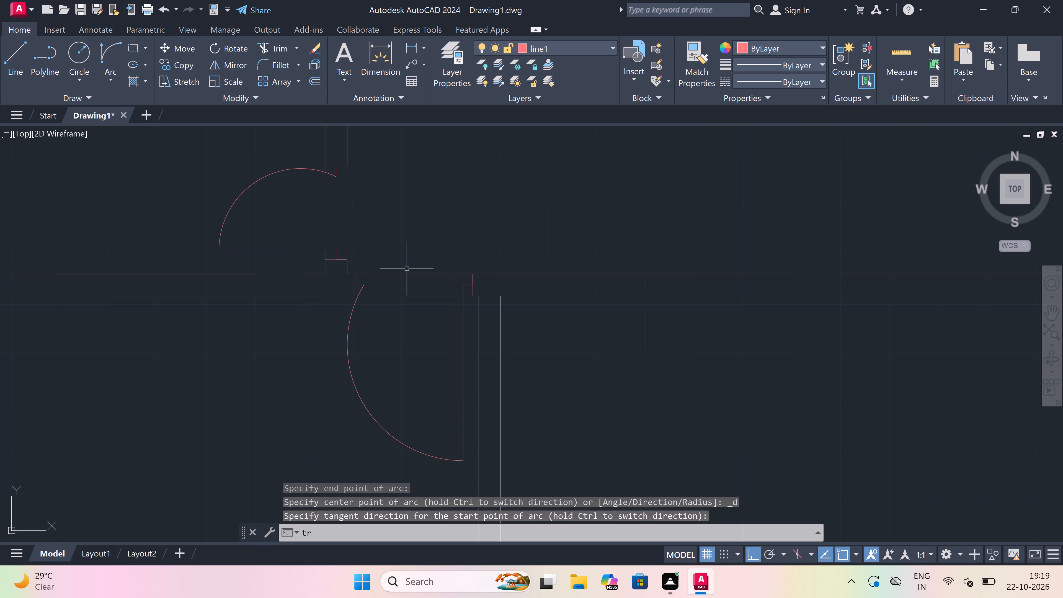
key(space)
drag(418, 261, 413, 295)
click(408, 348)
drag(433, 267, 425, 280)
drag(399, 338, 407, 314)
click(420, 273)
click(403, 323)
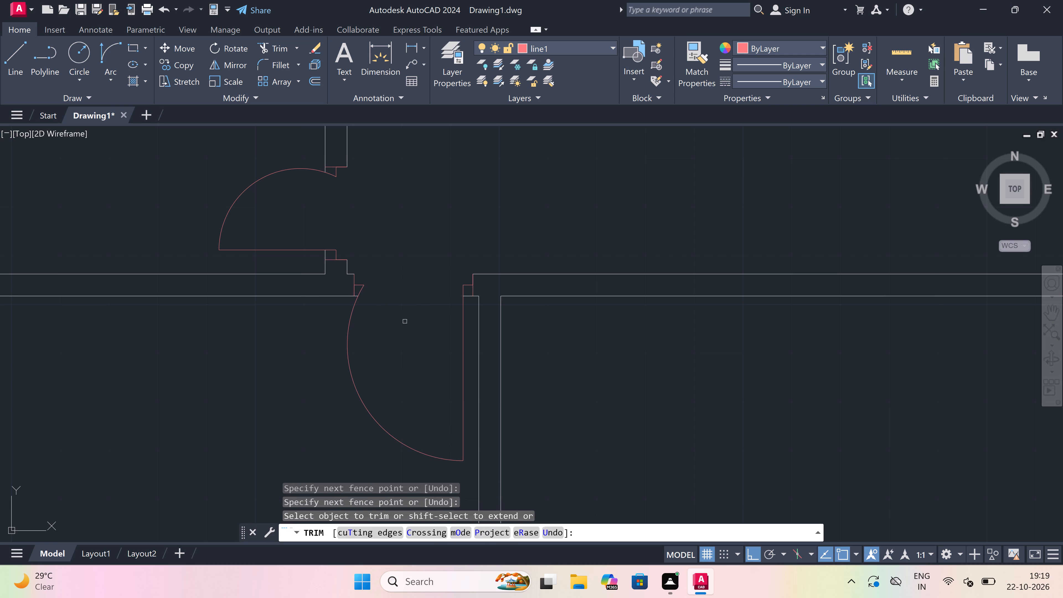
key(Escape)
Draw a jamb across the second bottom room's top wall near its right corner, with a 2" stub leftward from its midpoint and a 3' leaf downward.
text(l)
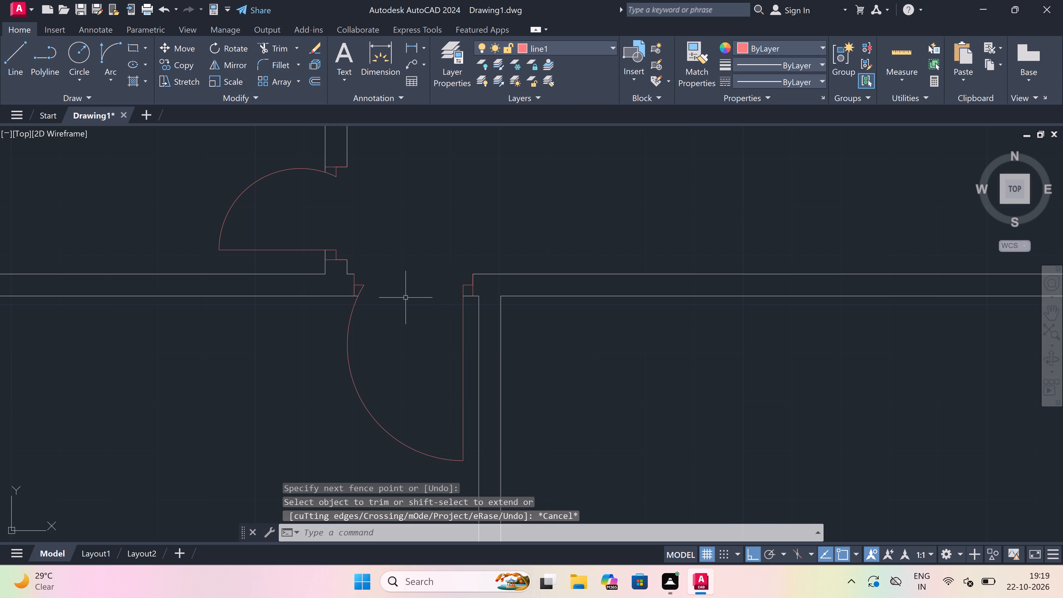
key(space)
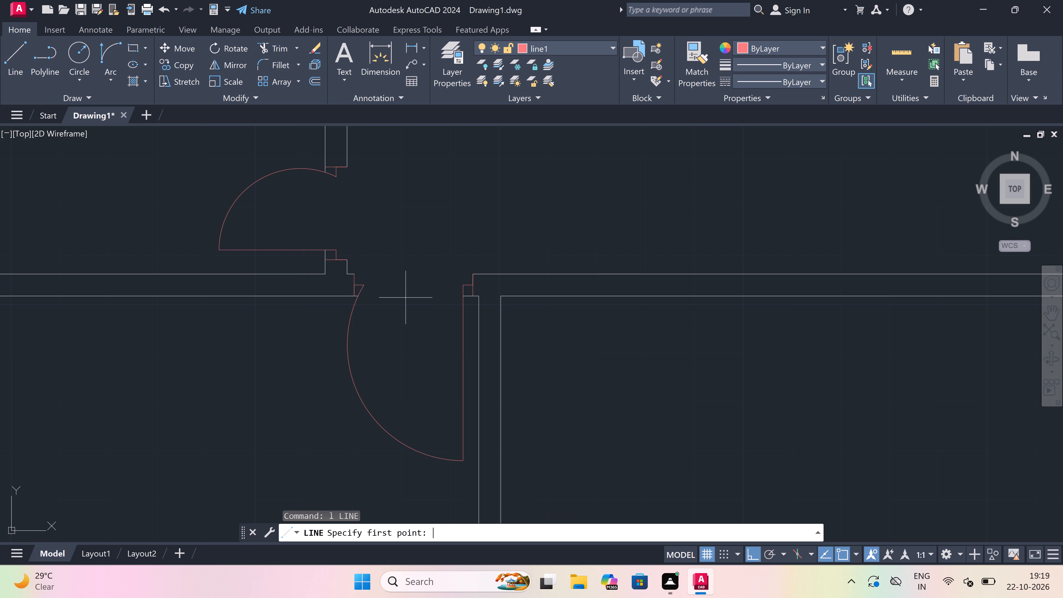
scroll(406, 298, down, 4)
scroll(498, 308, up, 2)
scroll(525, 294, up, 2)
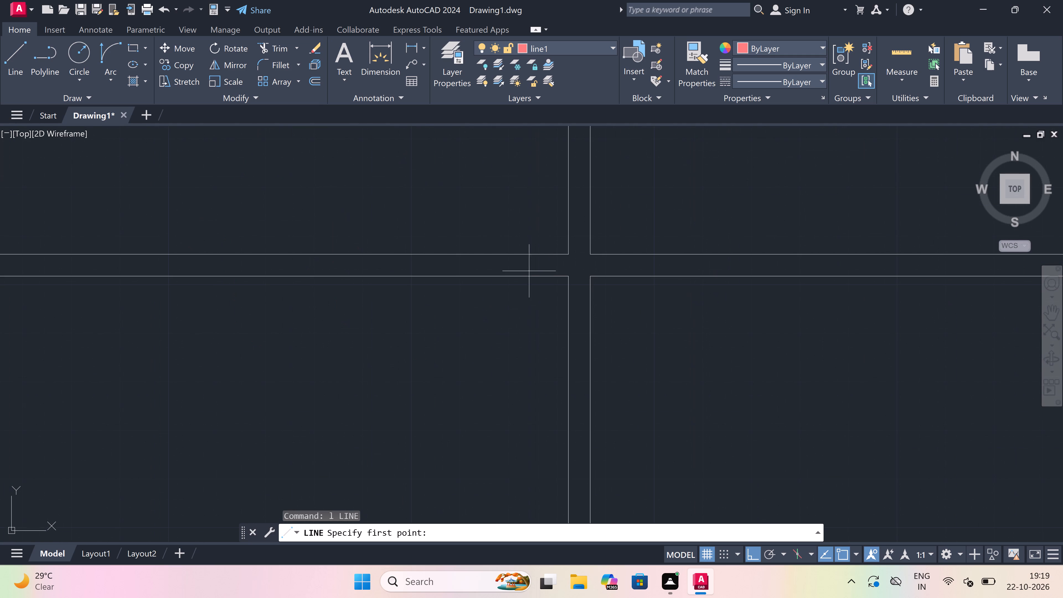
click(547, 252)
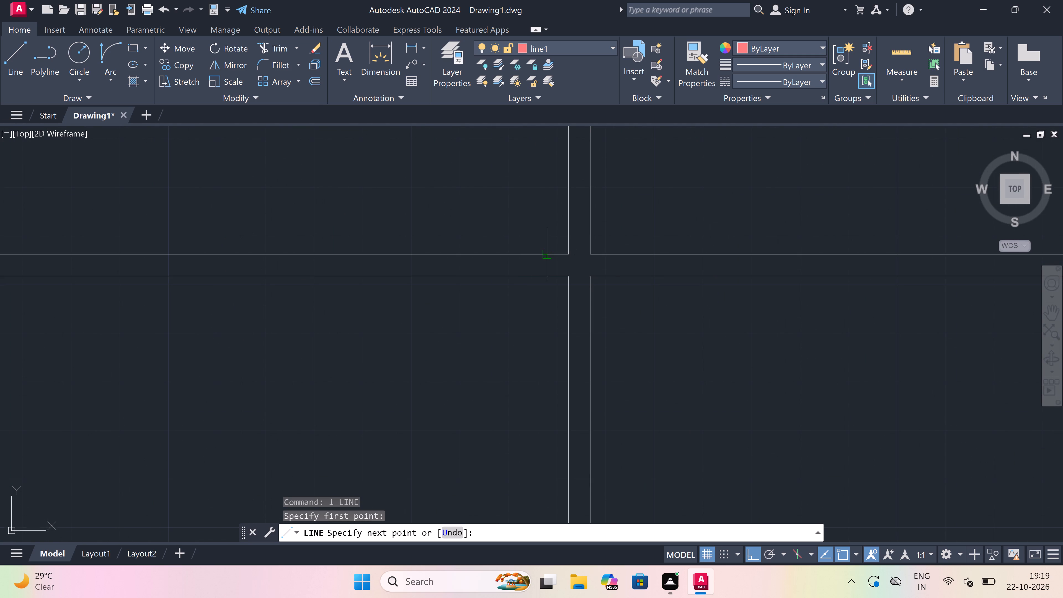
scroll(547, 278, up, 1)
drag(548, 278, 549, 275)
click(551, 254)
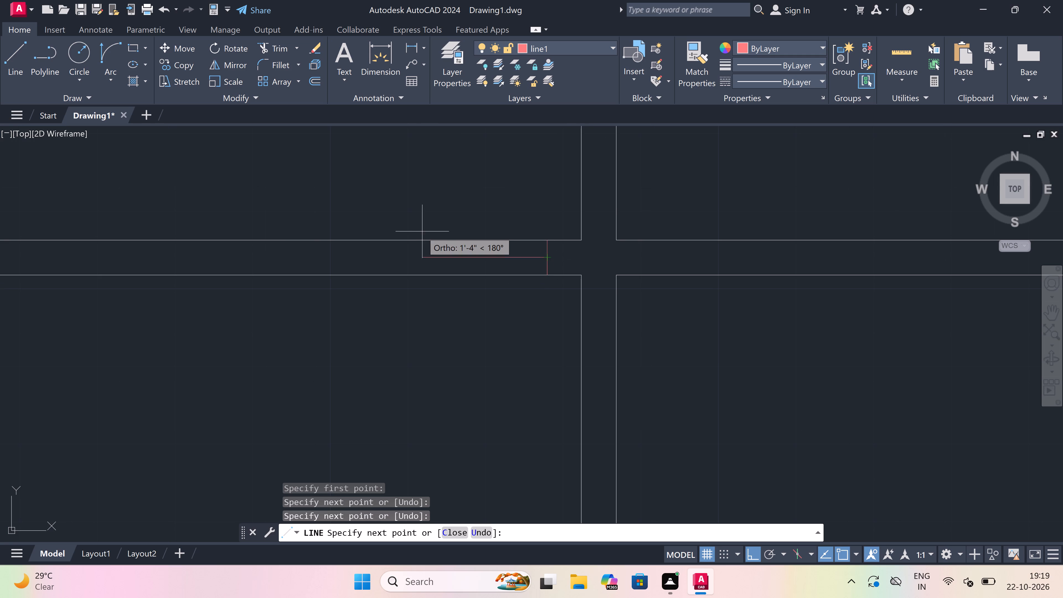
text(2")
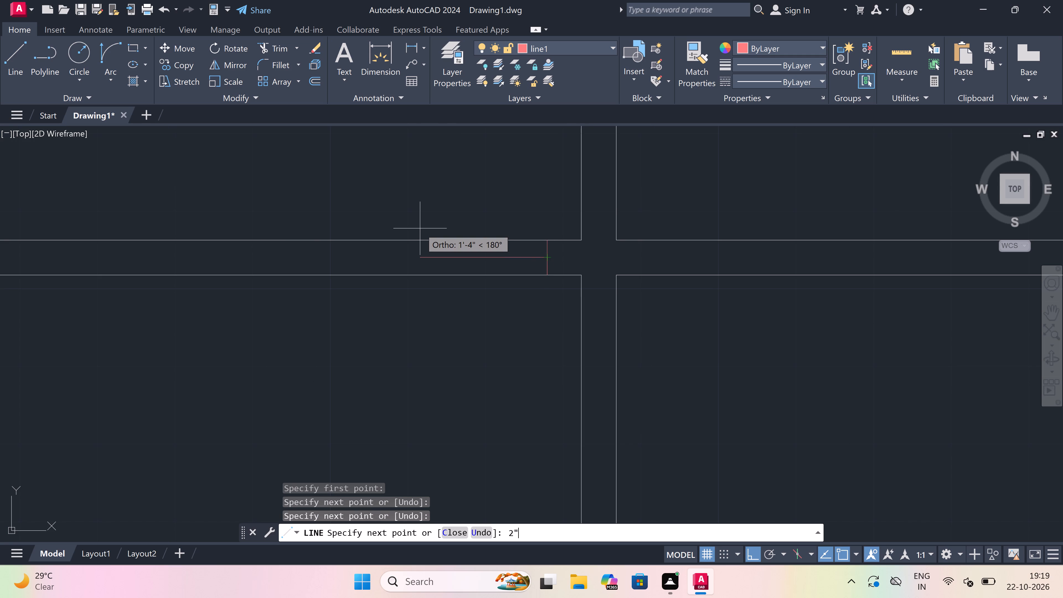
key(space)
scroll(425, 225, down, 2)
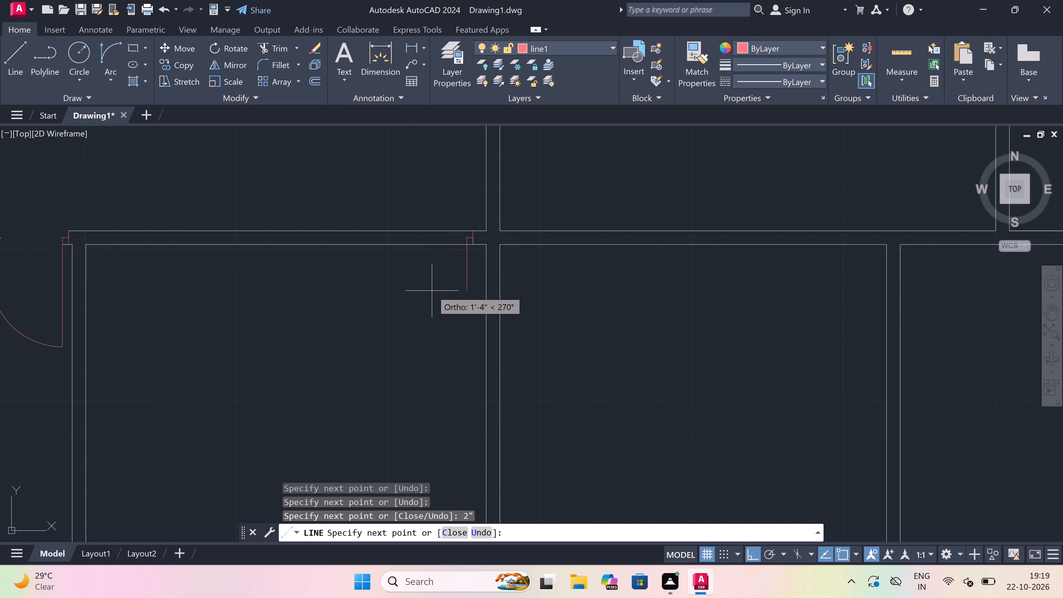
text(3')
key(space)
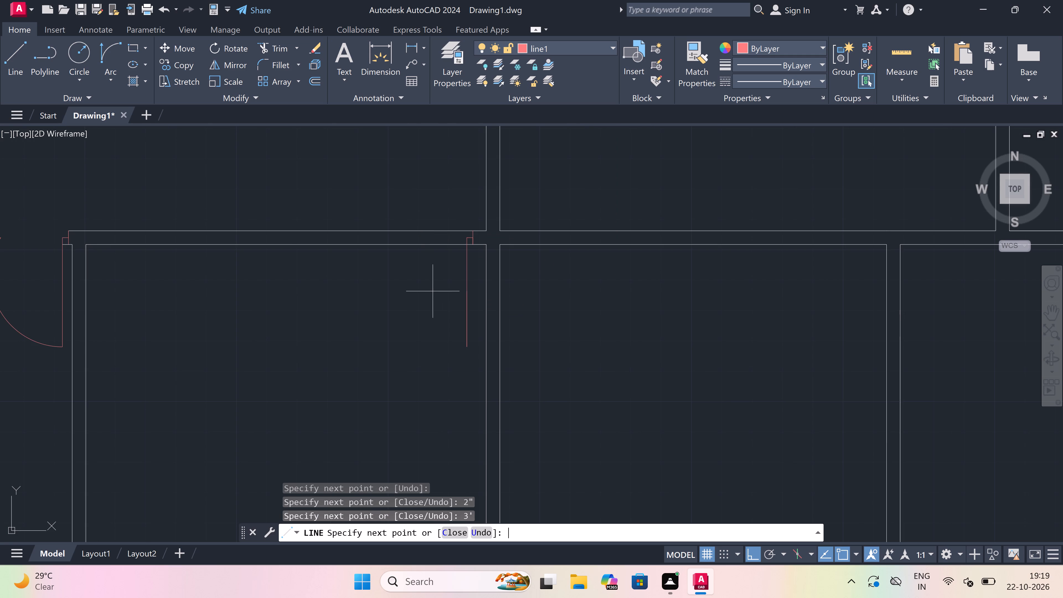
key(Escape)
Draw the opposite jamb across the same wall, left of the new 3' leaf, with a 2" stub rightward from its midpoint.
key(space)
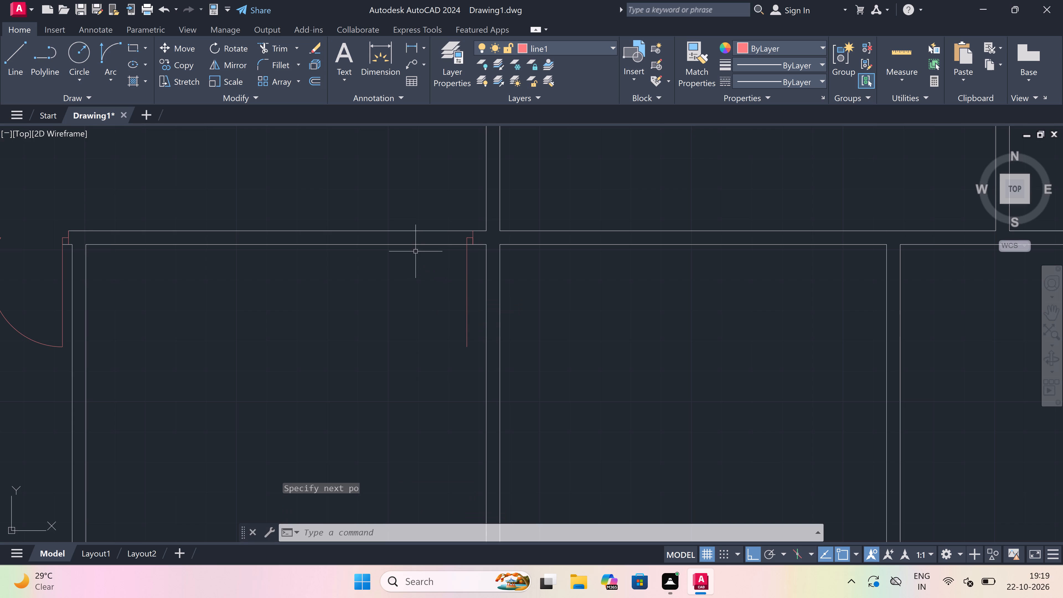
scroll(391, 234, up, 1)
click(364, 228)
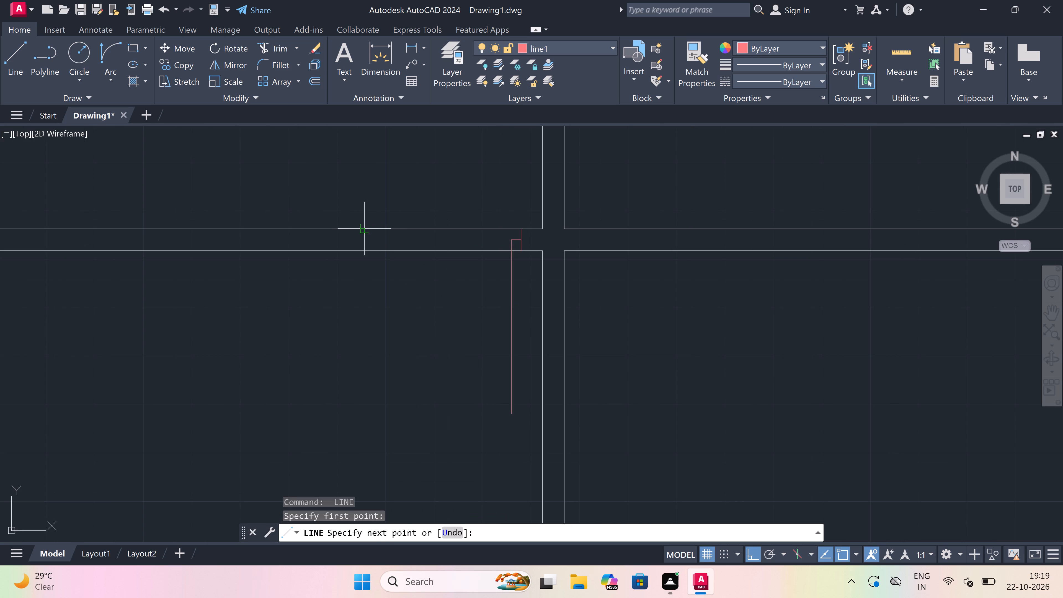
click(365, 246)
drag(365, 239, 369, 239)
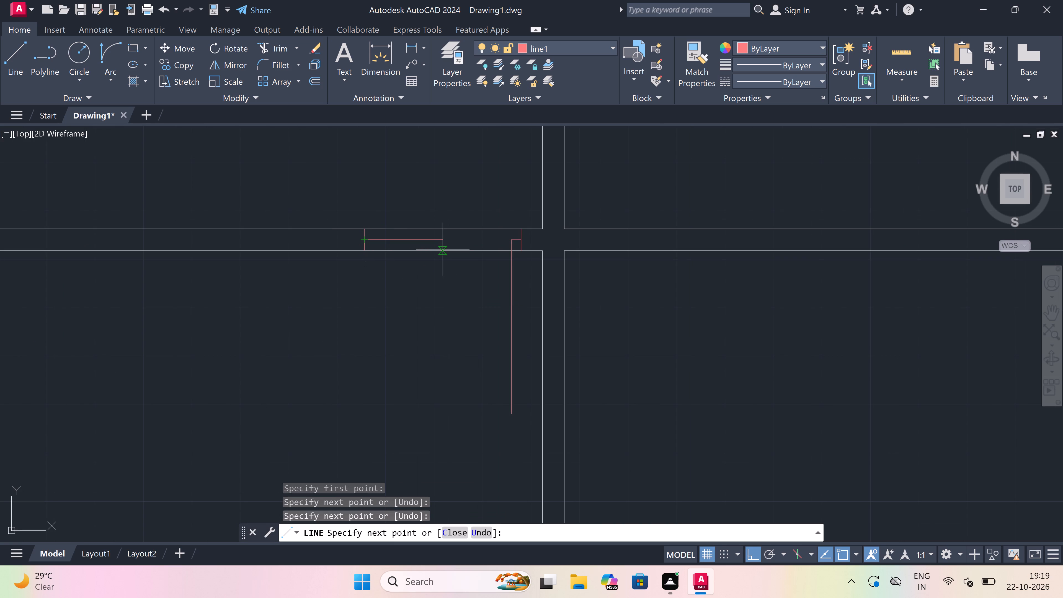
text(2")
key(space)
key(Escape)
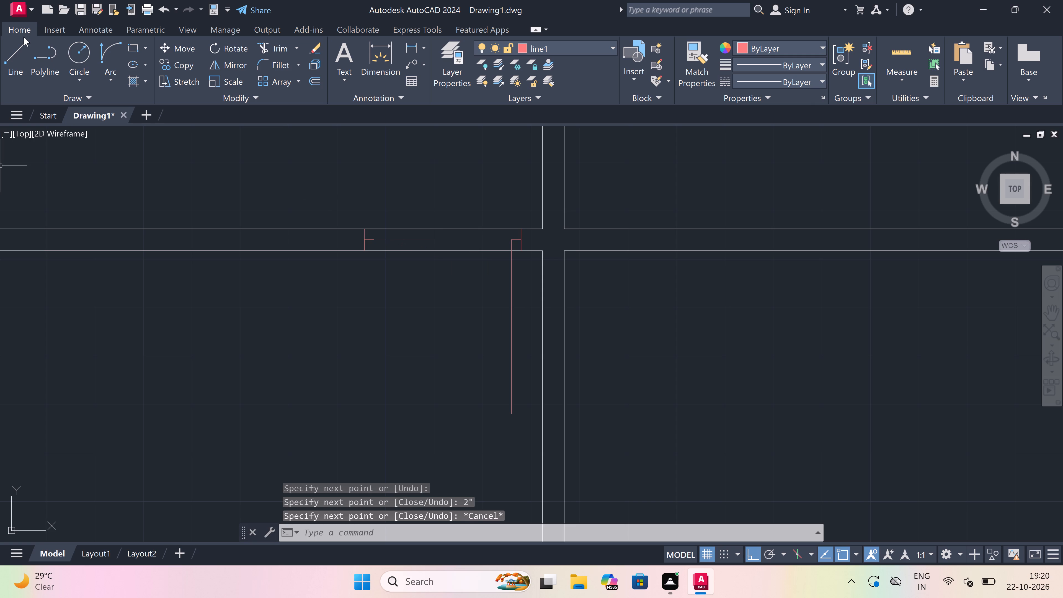
Draw the second bottom room's door swing with a Start, End, Direction arc from the leaf's free end to the left jamb's stub.
drag(104, 56, 115, 59)
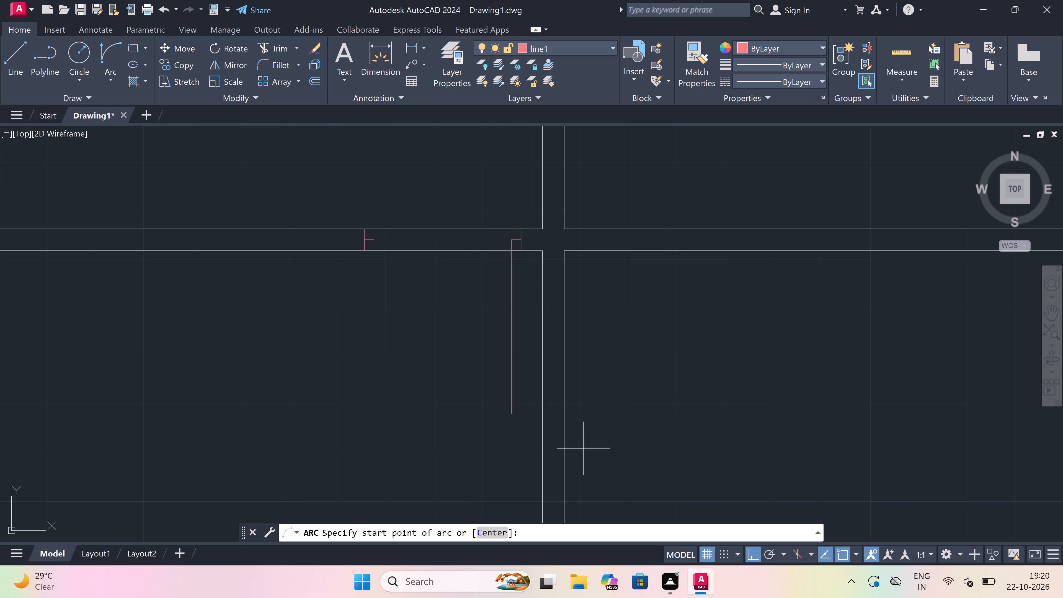
drag(512, 414, 511, 411)
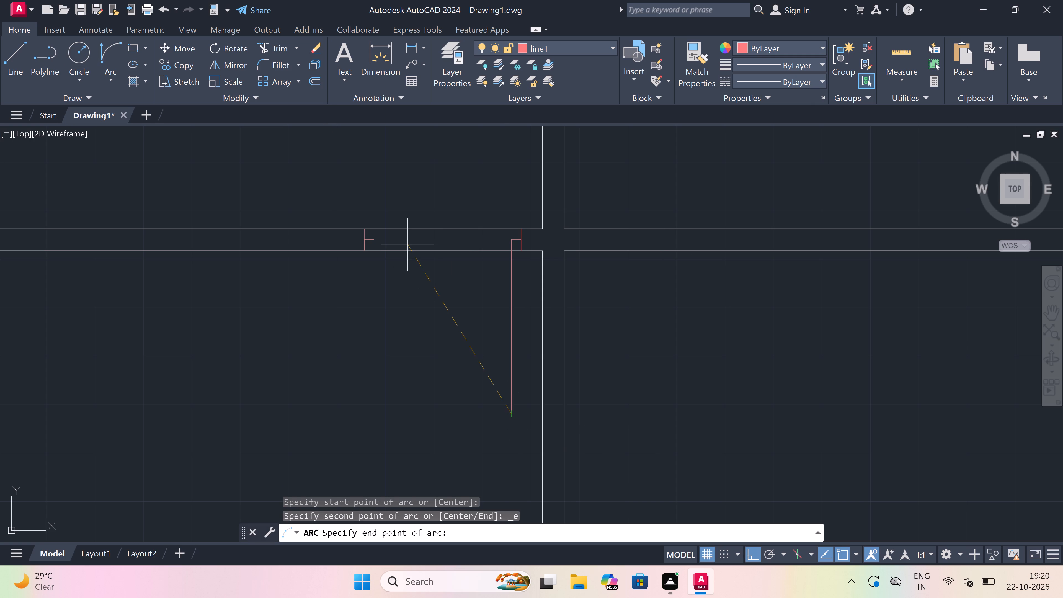
click(372, 239)
click(306, 286)
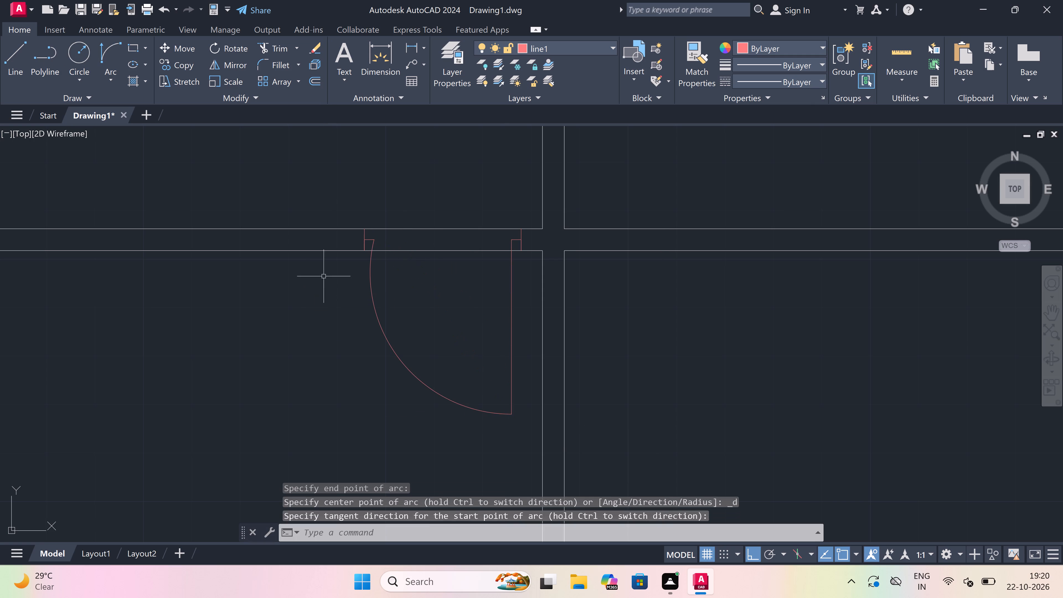
Trim the second bottom room's two top wall lines between the door jambs to open the doorway.
key(t)
key(r)
key(space)
click(435, 210)
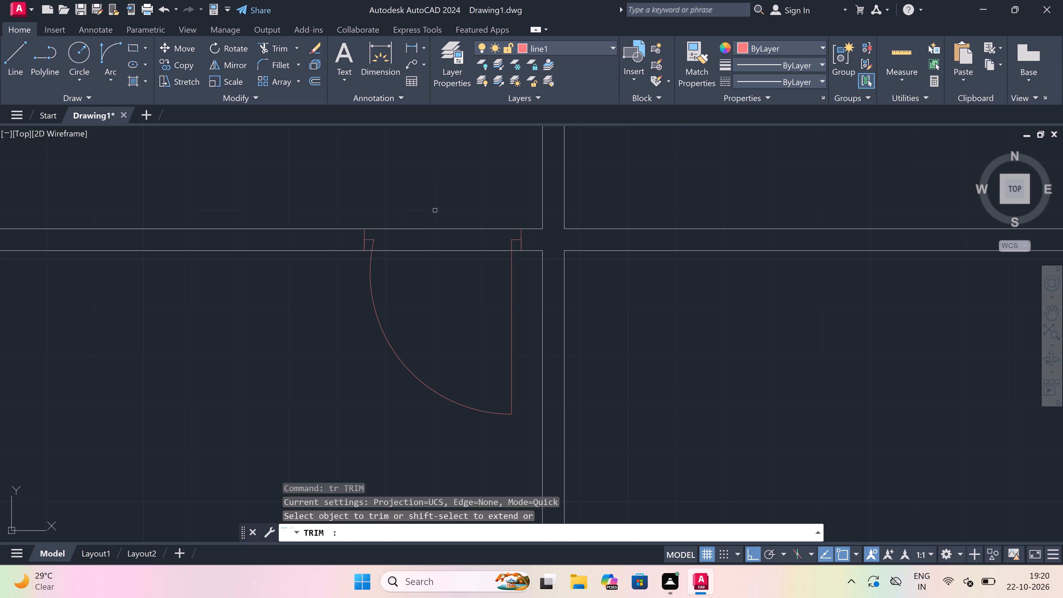
click(434, 299)
key(Escape)
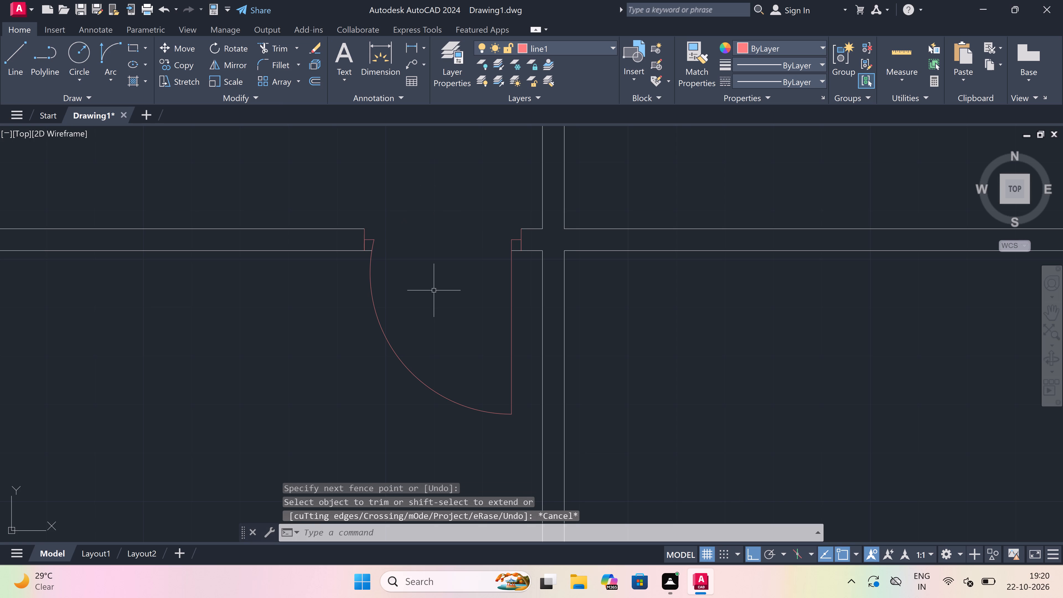
Draw a jamb across the third bottom room's top wall near its left corner, with a 2" stub rightward from its midpoint and a 3' leaf downward.
text(l)
key(space)
scroll(434, 290, down, 2)
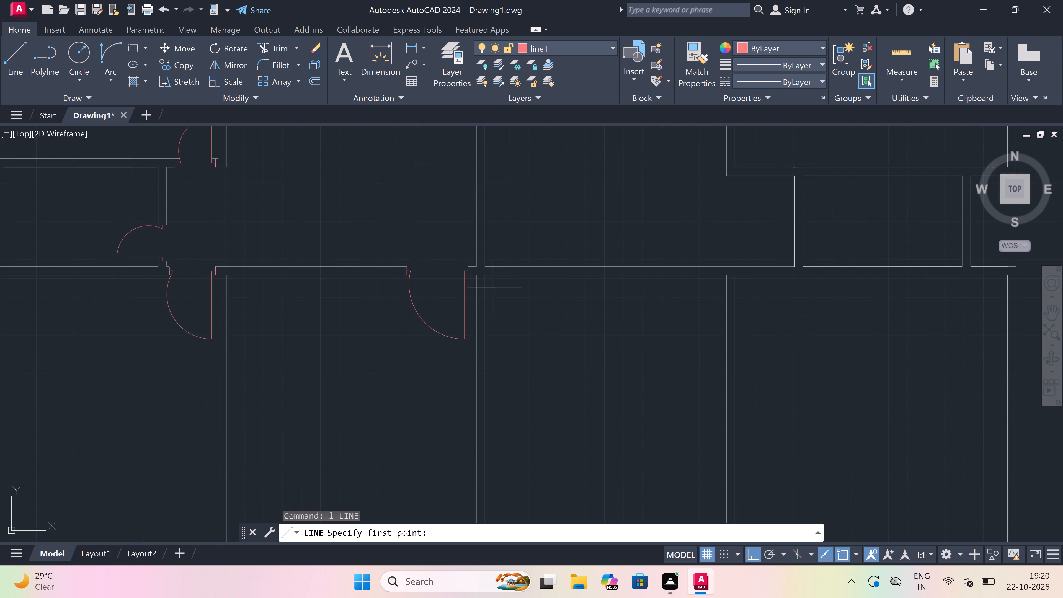
scroll(490, 273, up, 2)
click(493, 273)
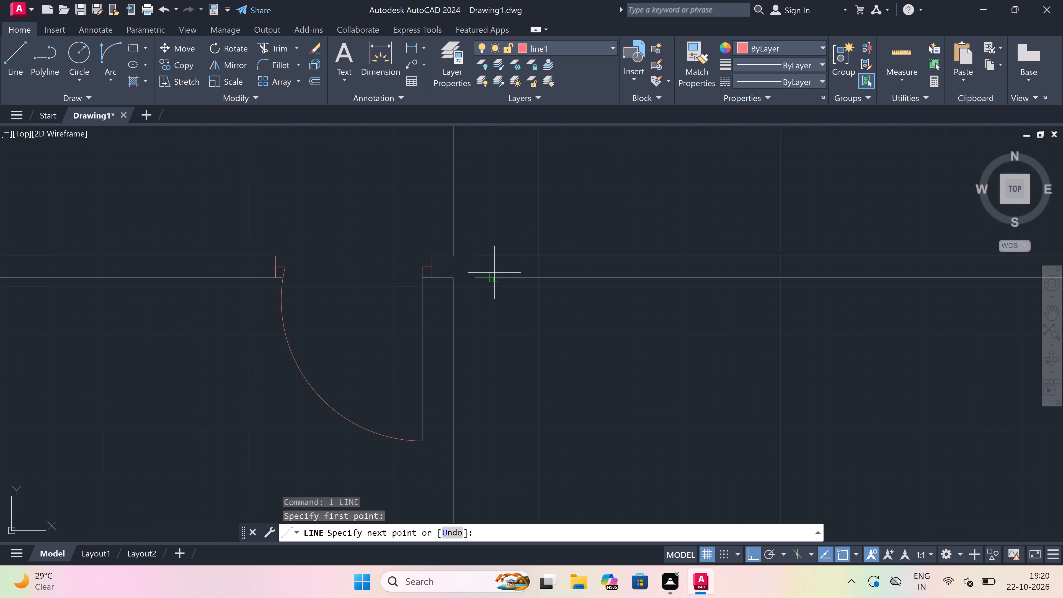
click(497, 260)
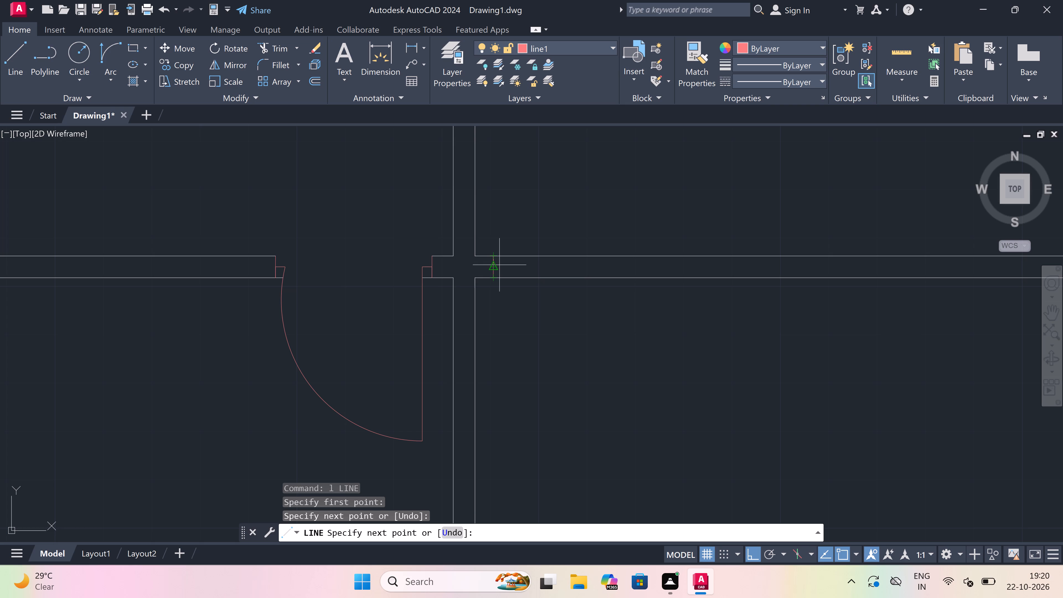
click(496, 264)
text(2")
key(space)
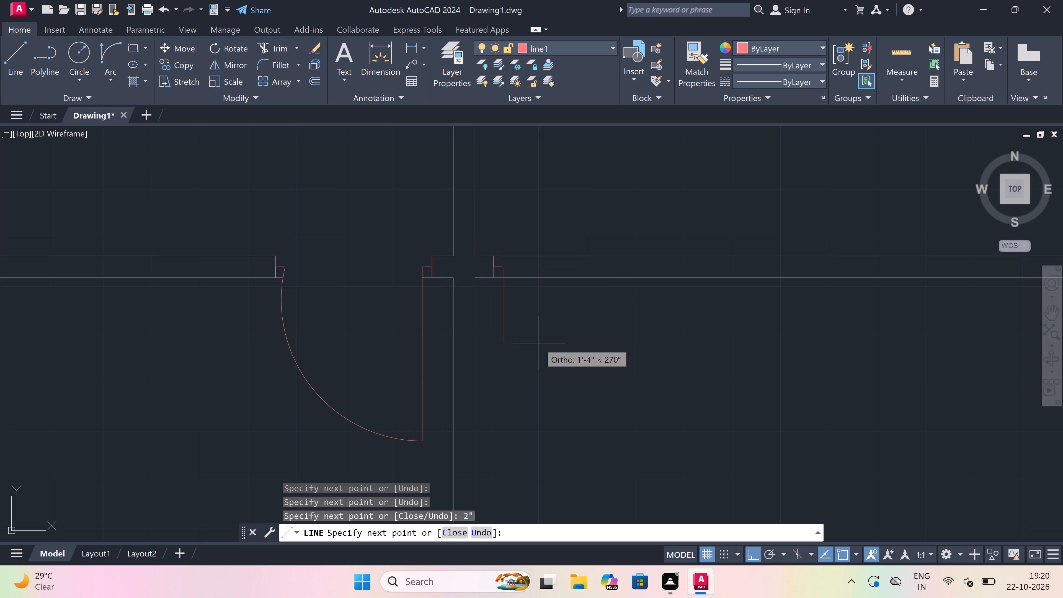
text(3')
key(space)
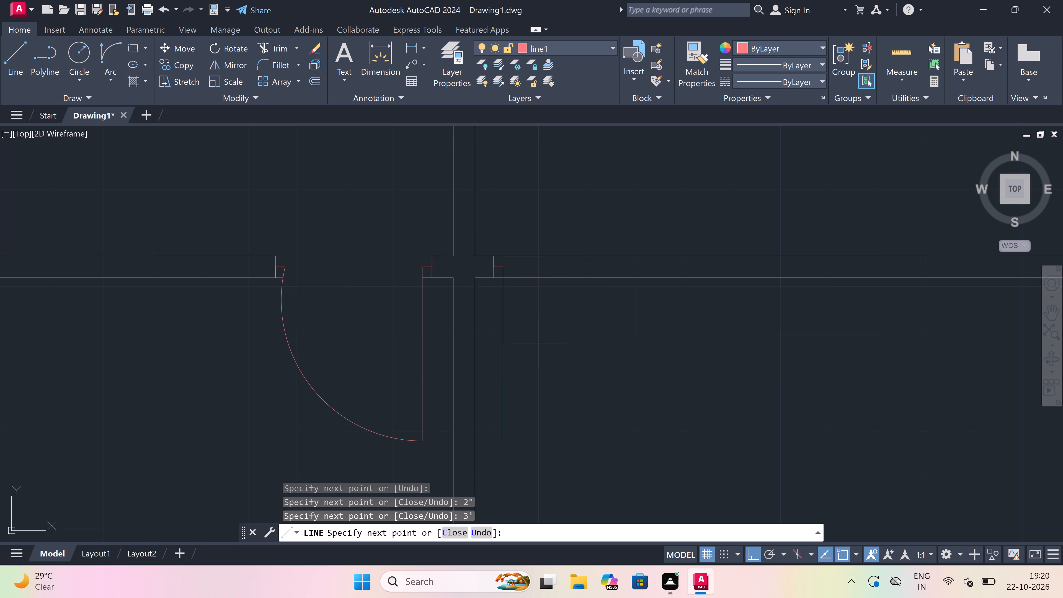
key(Escape)
Draw the opposite jamb across the third bottom room's top wall, right of the 3' leaf, with a 2" stub leftward from its midpoint.
key(space)
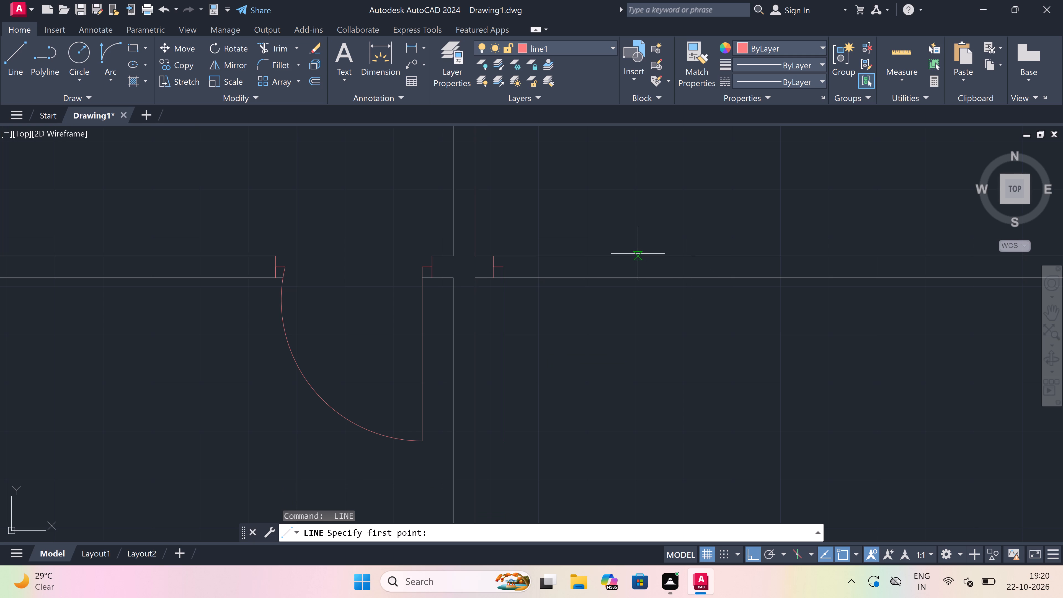
drag(640, 257, 641, 270)
click(643, 280)
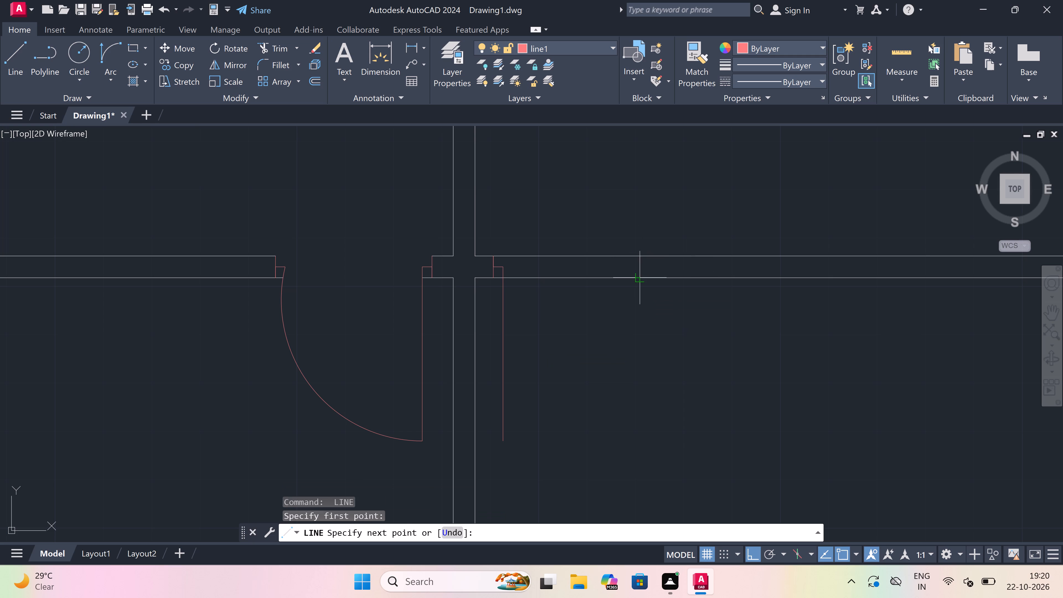
click(643, 267)
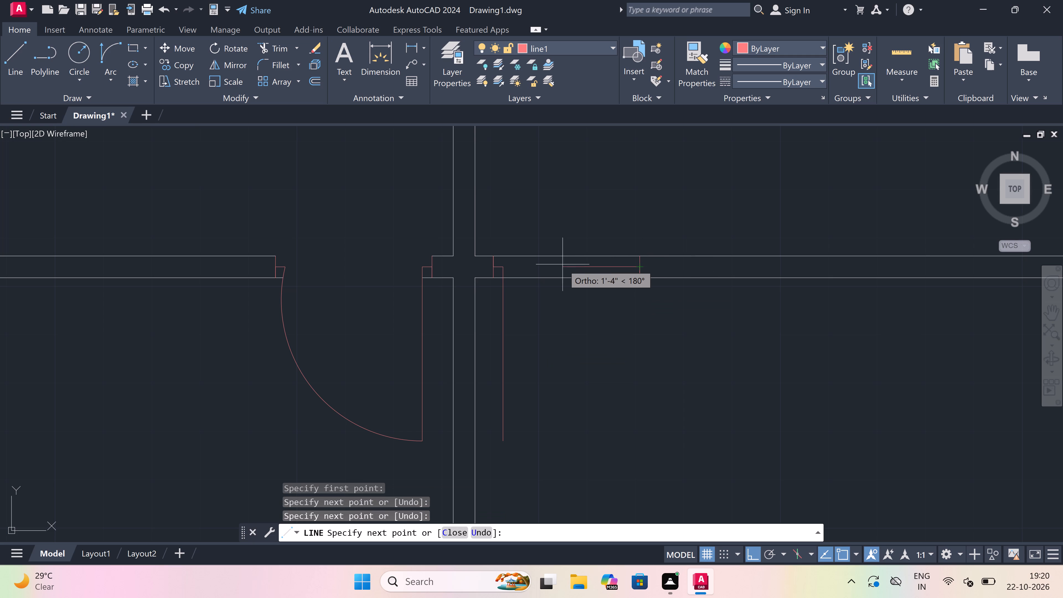
text(2")
key(space)
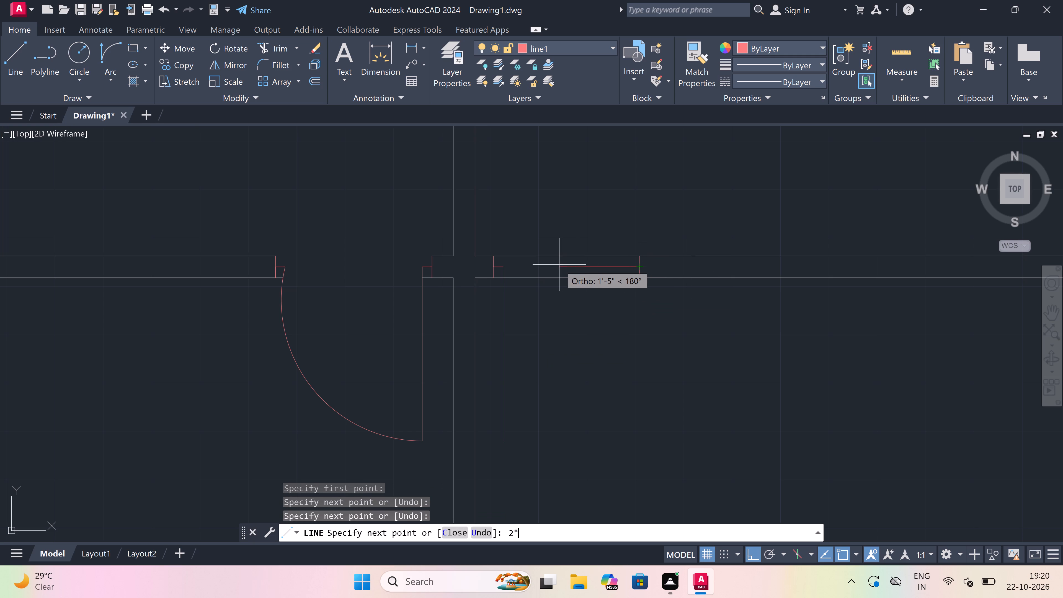
key(Escape)
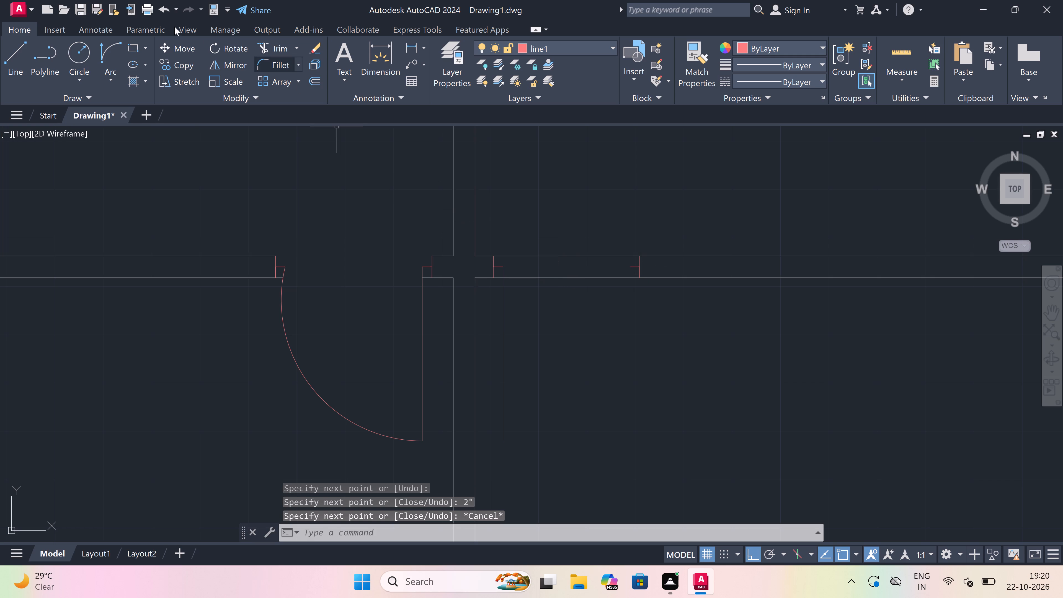
Draw the third bottom room's door swing with a Start, End, Direction arc from the leaf's free end to the right jamb's stub.
drag(111, 49, 119, 58)
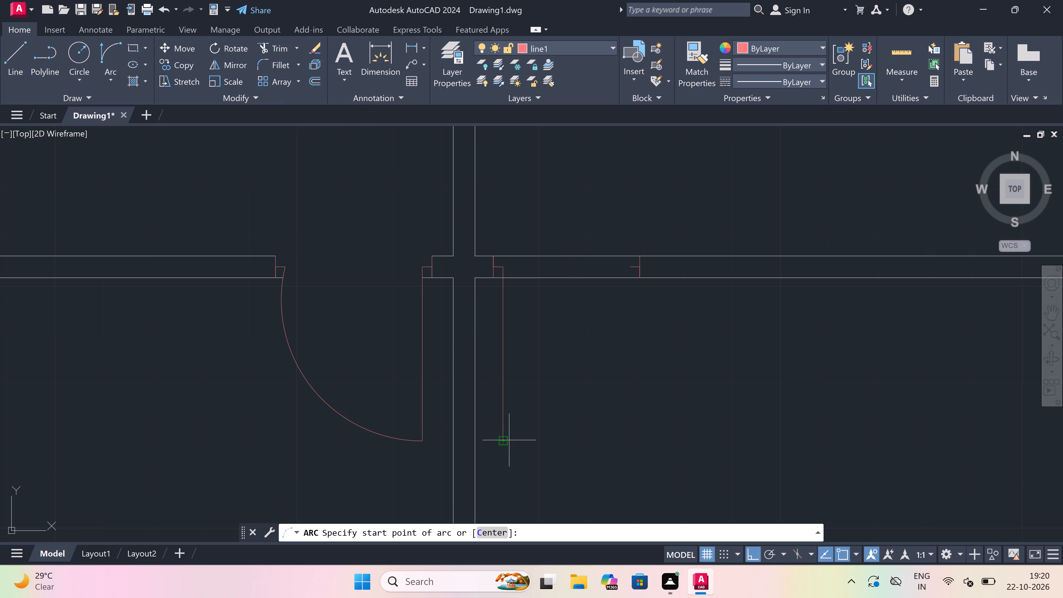
drag(509, 440, 559, 396)
drag(631, 266, 631, 270)
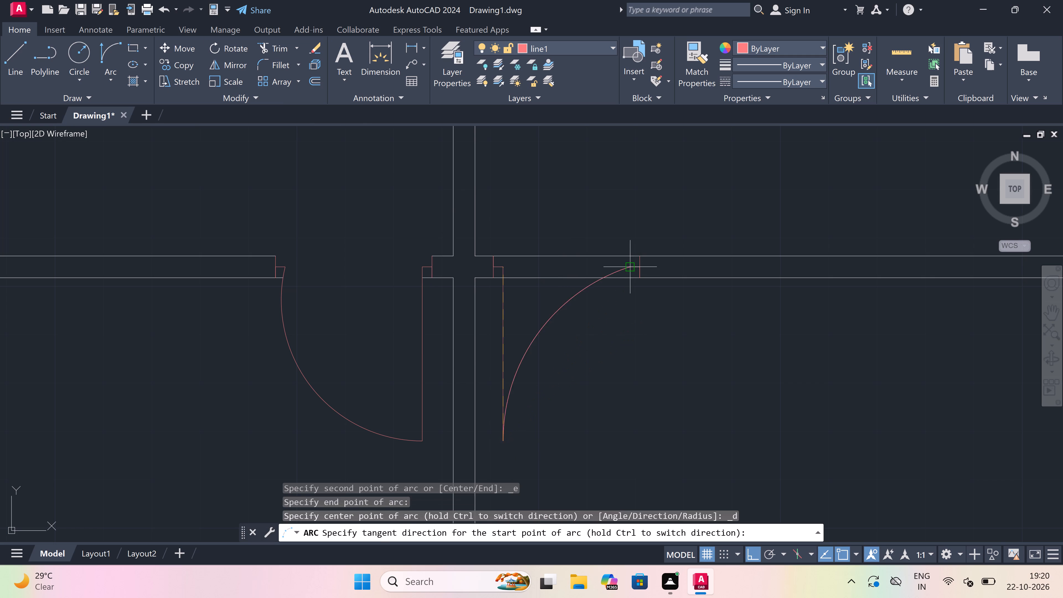
drag(631, 270, 640, 282)
click(684, 337)
Trim the third bottom room's two top wall lines between the door jambs to open the doorway.
key(t)
key(r)
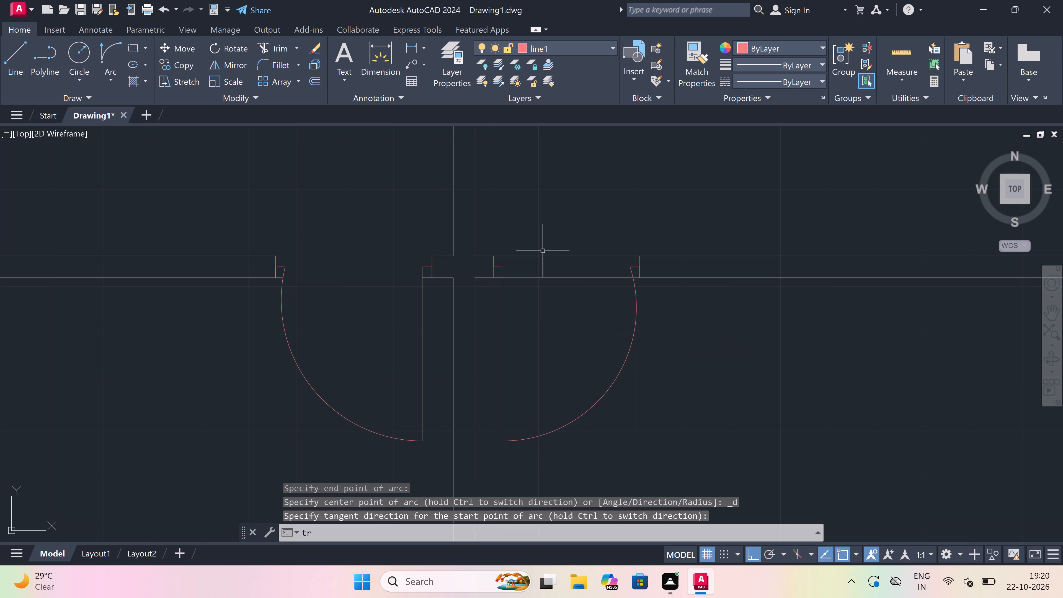
key(space)
drag(545, 244, 541, 259)
drag(518, 337, 520, 332)
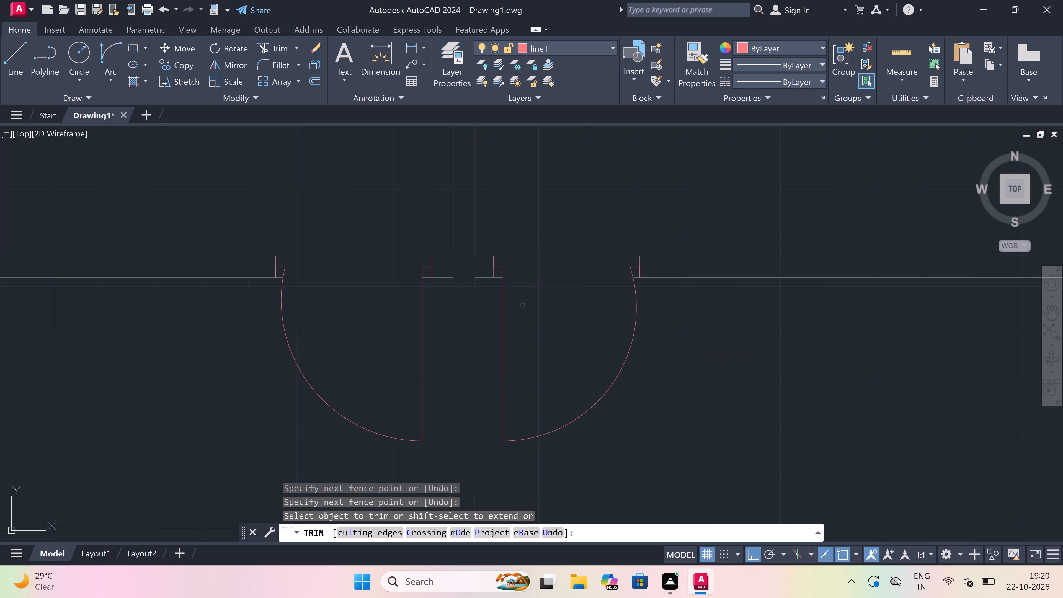
key(Escape)
Draw a jamb across the fourth bottom room's top wall near its left corner, with a 2" stub rightward from its midpoint and a 3' leaf downward.
scroll(475, 300, down, 5)
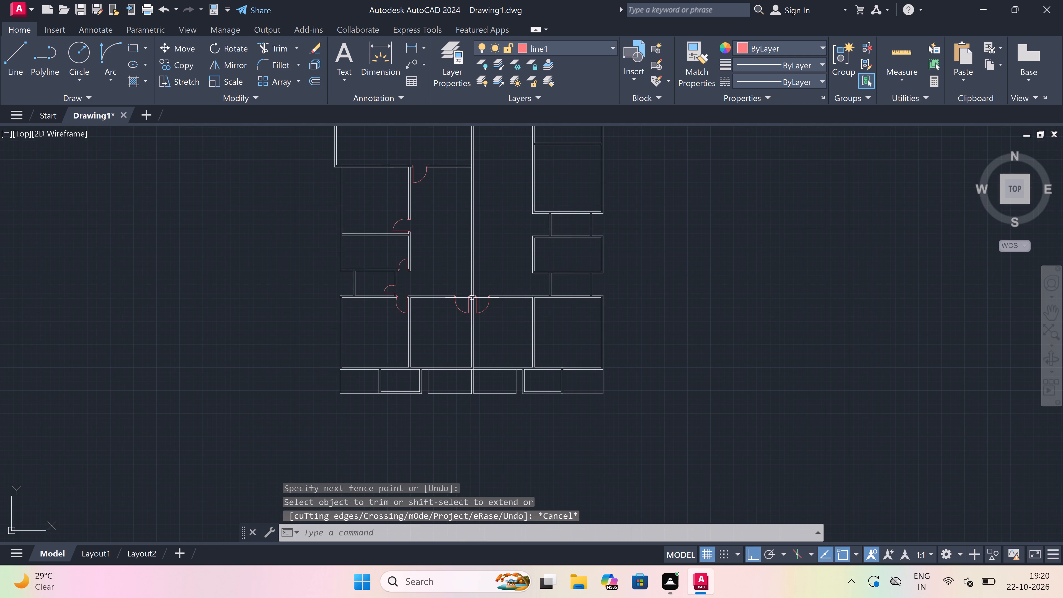
key(l)
key(space)
scroll(623, 346, up, 1)
scroll(472, 246, up, 1)
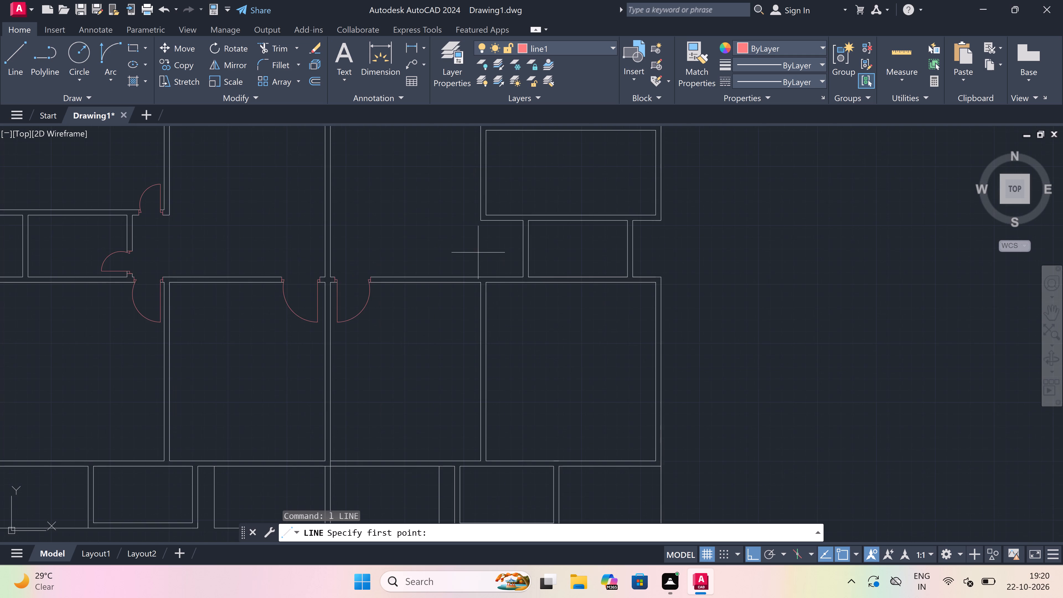
scroll(505, 277, up, 2)
scroll(479, 285, up, 2)
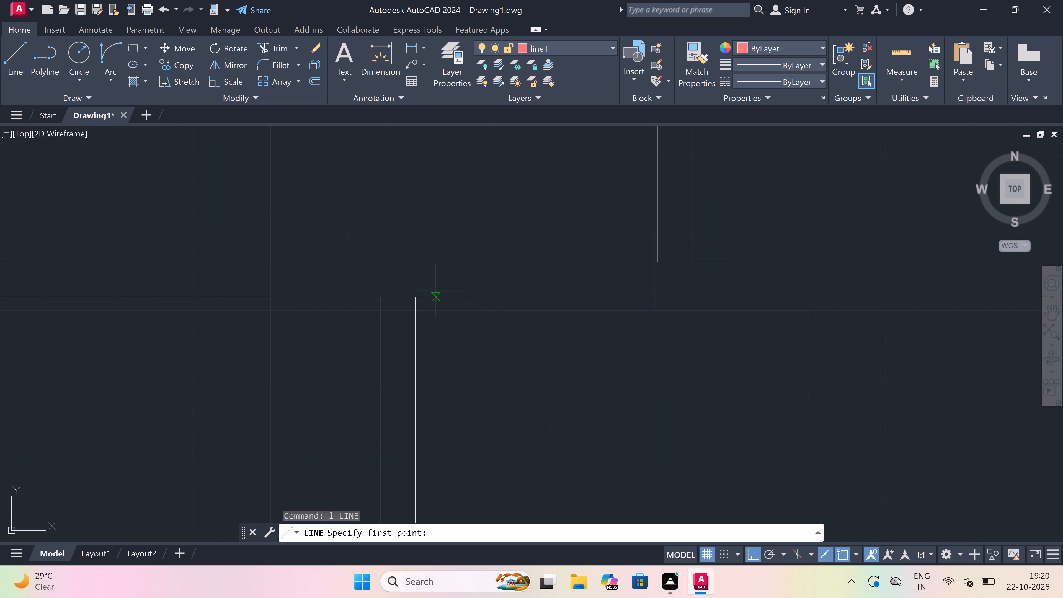
drag(436, 292, 439, 290)
key(Escape)
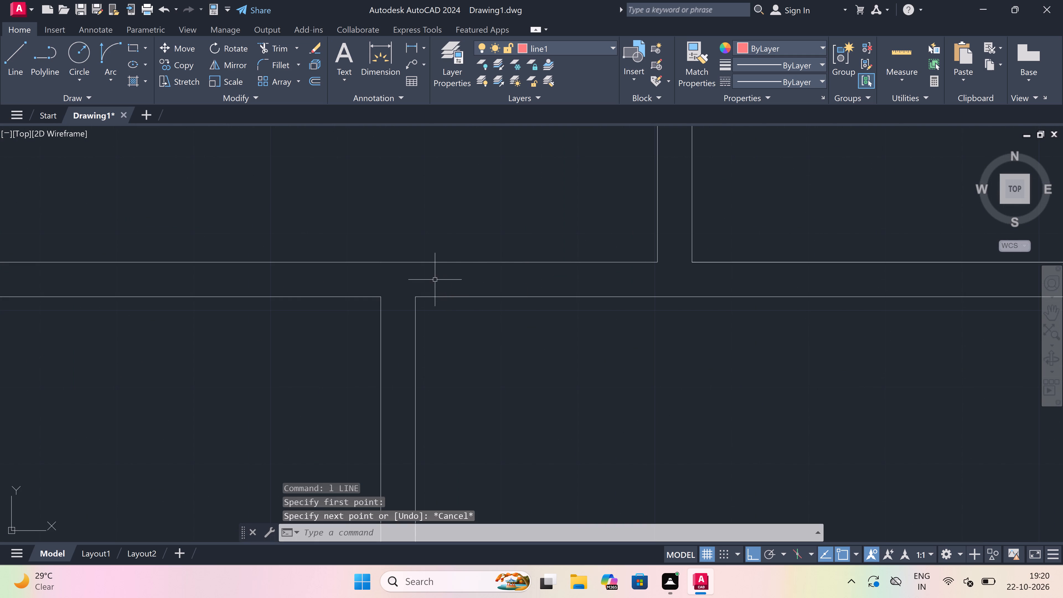
key(space)
drag(425, 294, 427, 290)
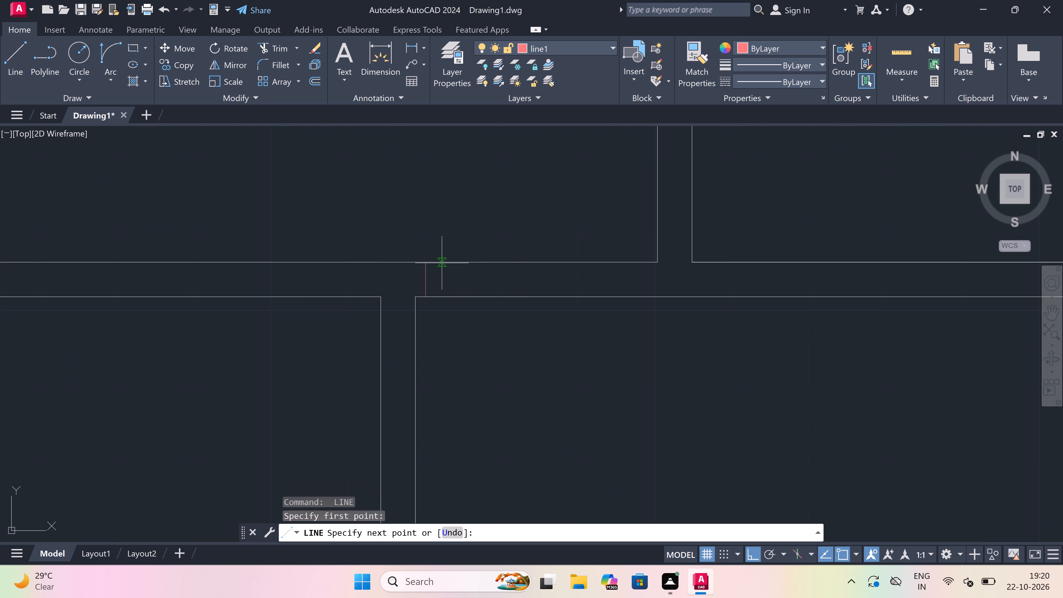
drag(426, 266, 426, 272)
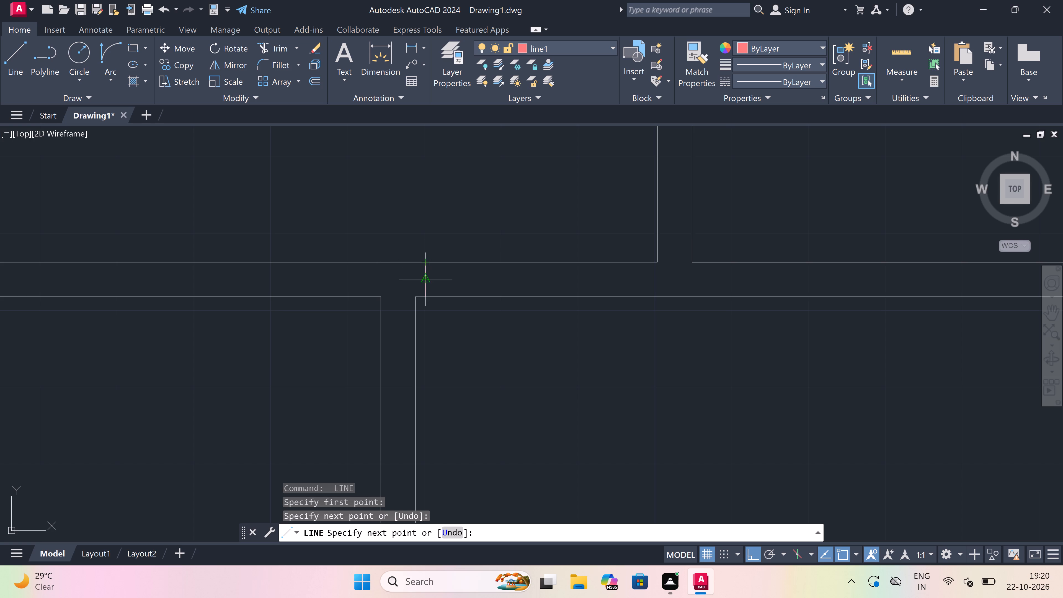
drag(426, 282, 444, 287)
text(2")
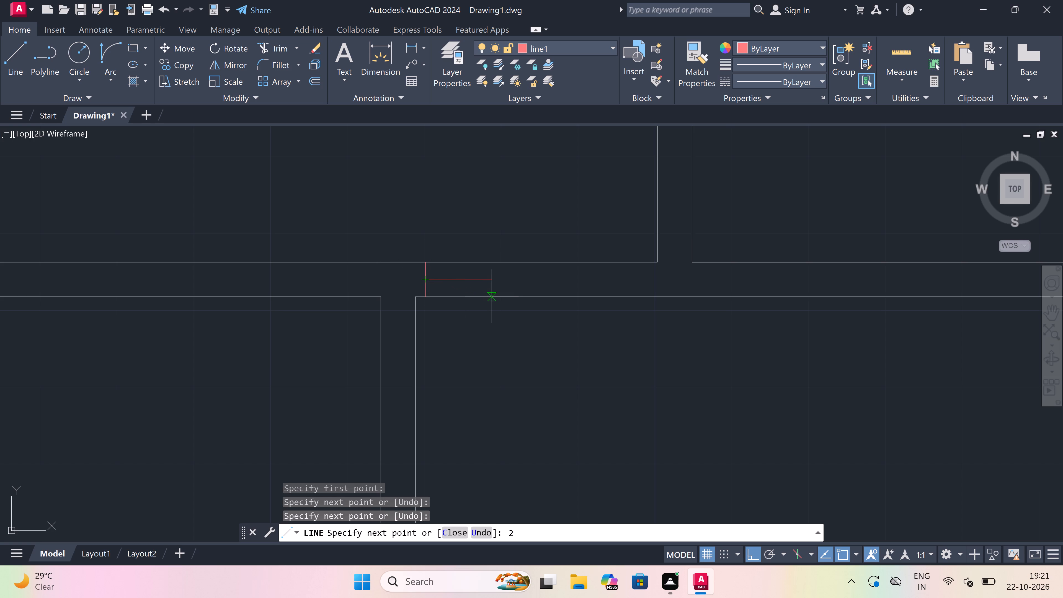
key(space)
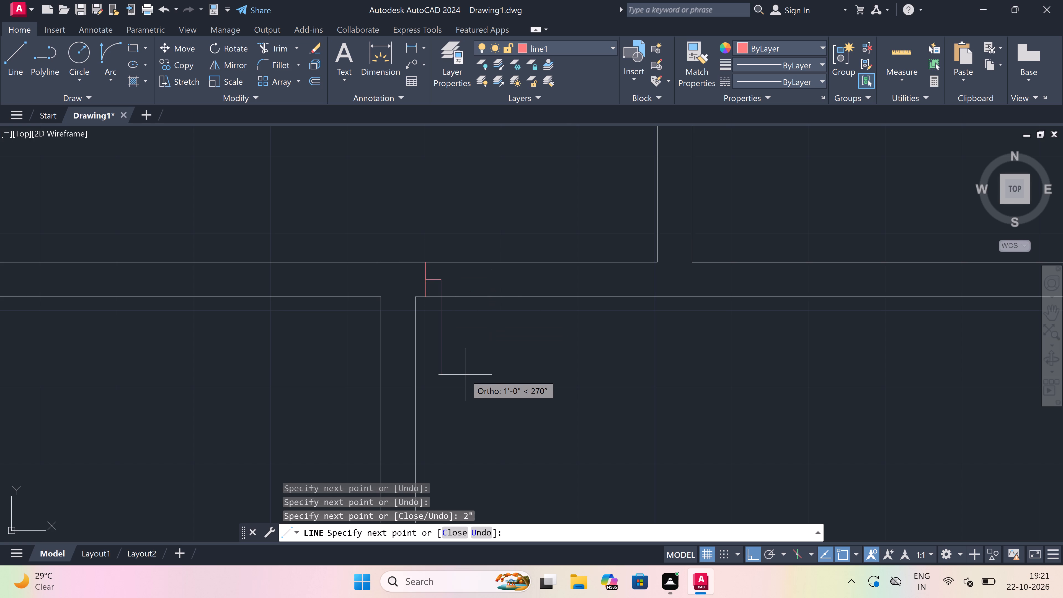
key(2)
key(BackSpace)
text(3')
key(space)
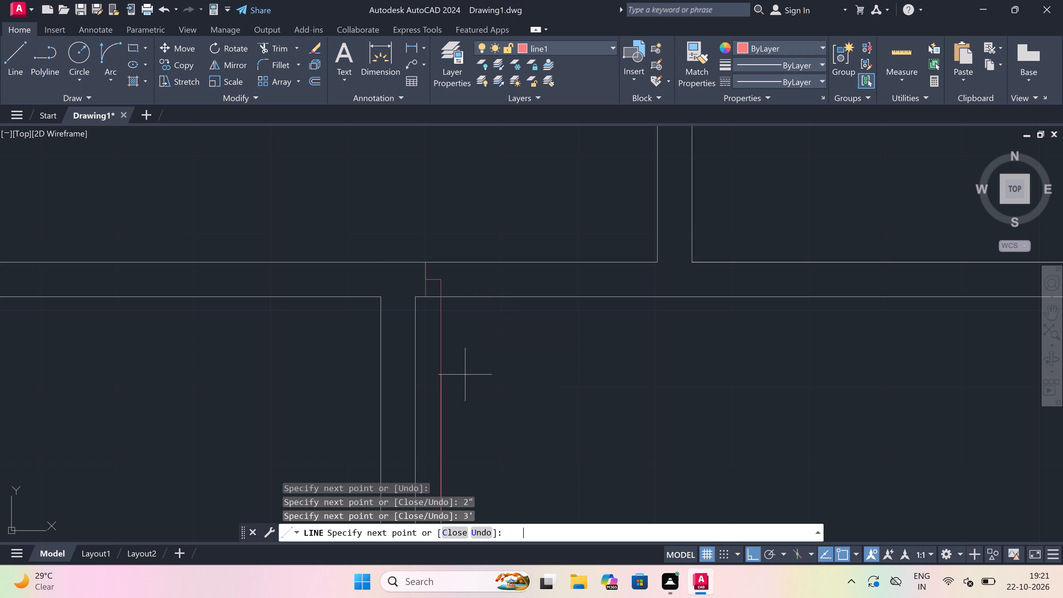
key(Escape)
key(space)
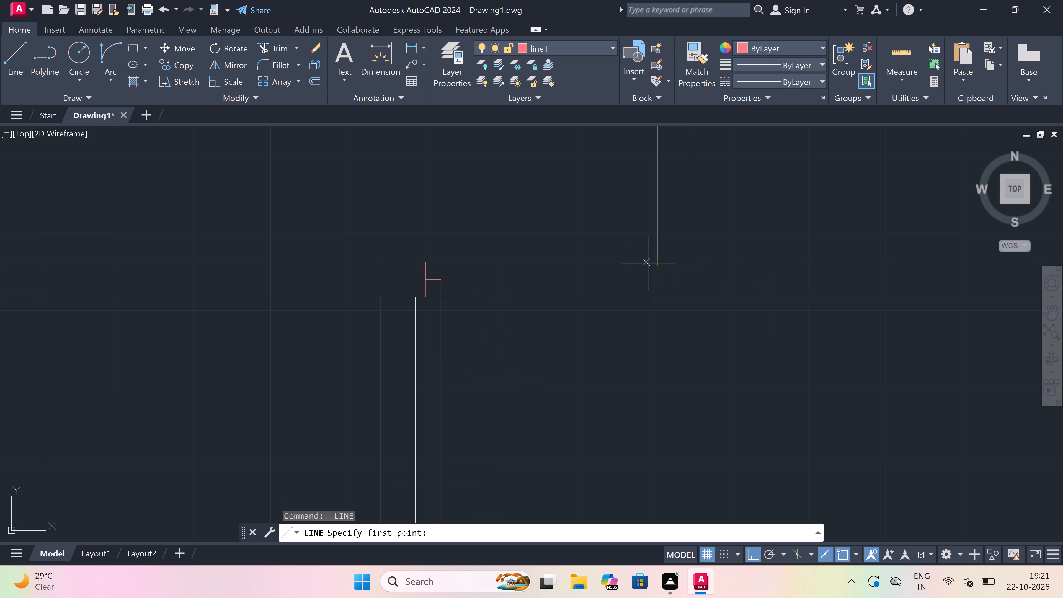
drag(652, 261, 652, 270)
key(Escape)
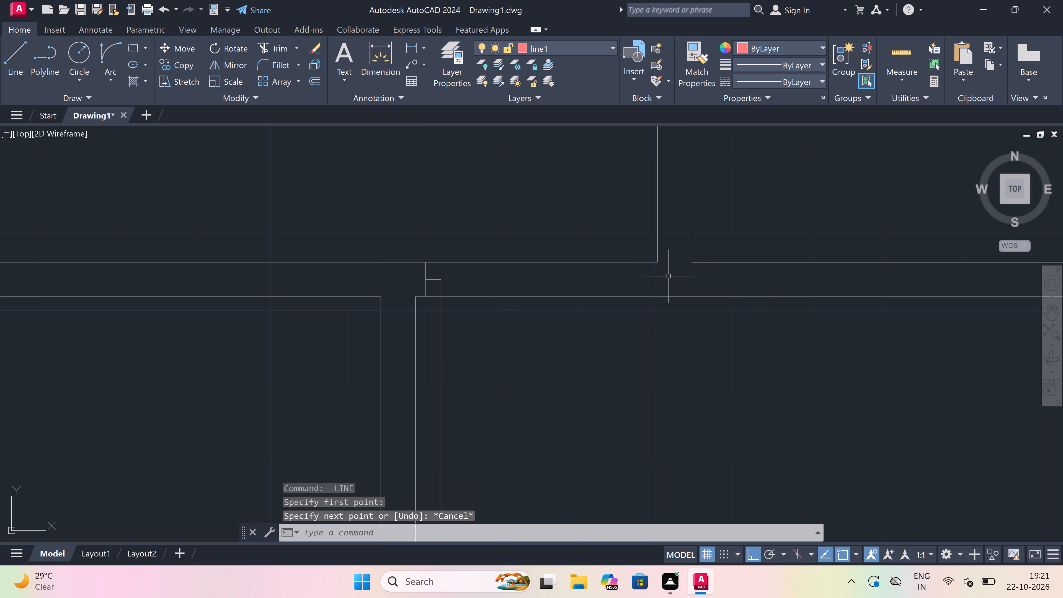
Draw the opposite jamb across the fourth bottom room's top wall, just left of the vertical wall above, with a 2" stub leftward from its midpoint.
scroll(669, 267, up, 2)
key(space)
drag(626, 251, 616, 282)
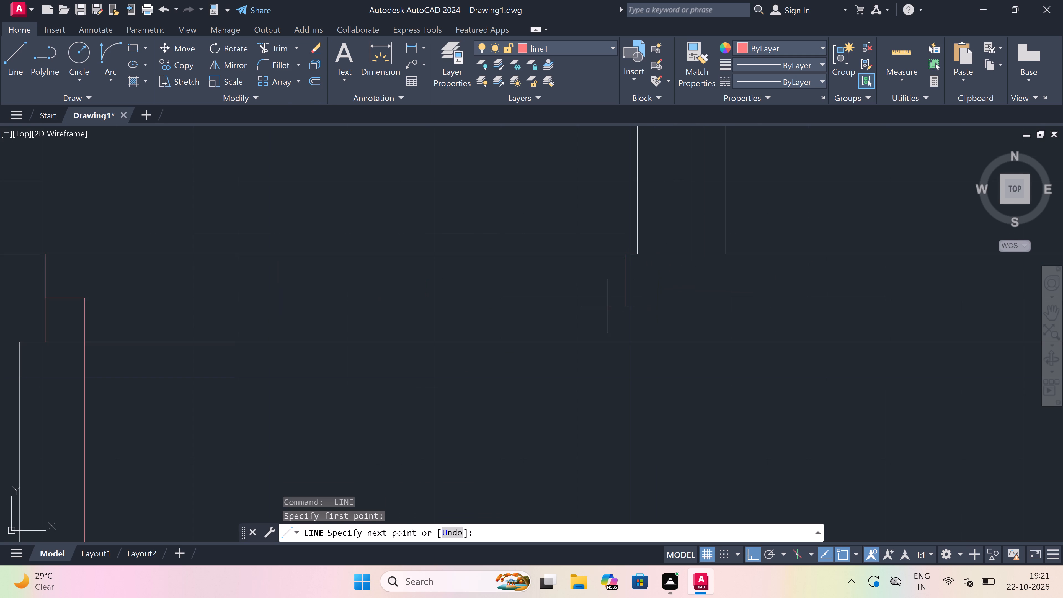
drag(626, 344, 627, 338)
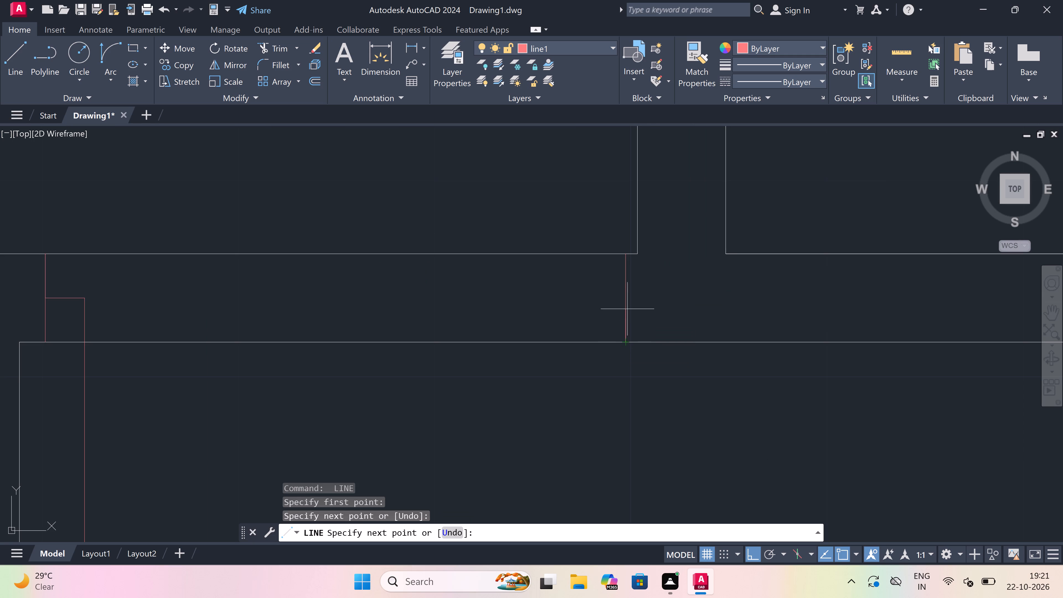
drag(627, 293, 624, 292)
text(2")
key(space)
key(Escape)
Draw the fourth bottom room's door swing with a Start, End, Direction arc from the leaf's free end to the right jamb's stub.
scroll(461, 258, down, 2)
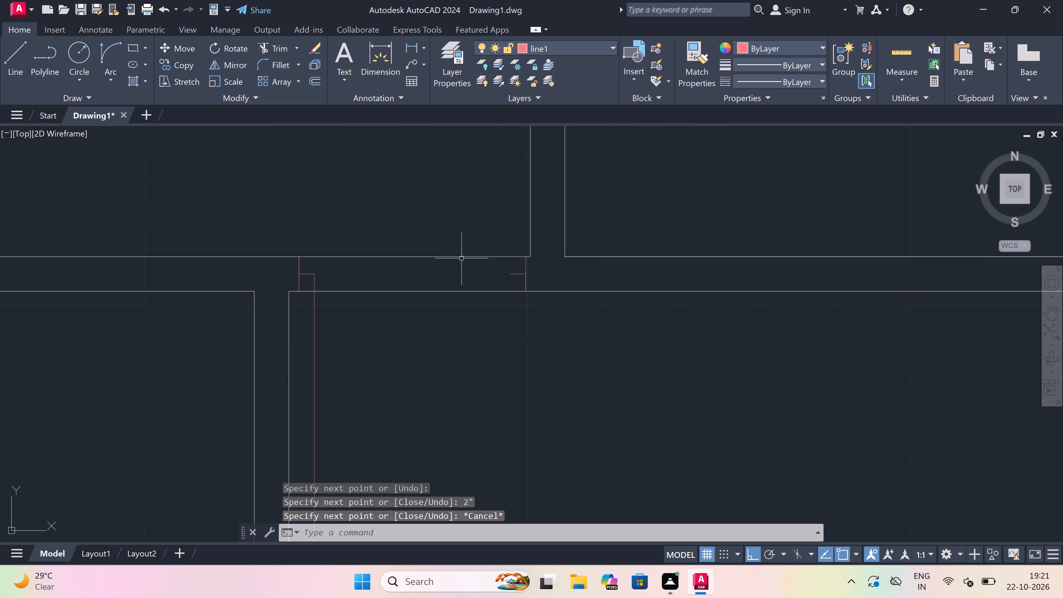
scroll(461, 258, down, 2)
scroll(443, 307, up, 1)
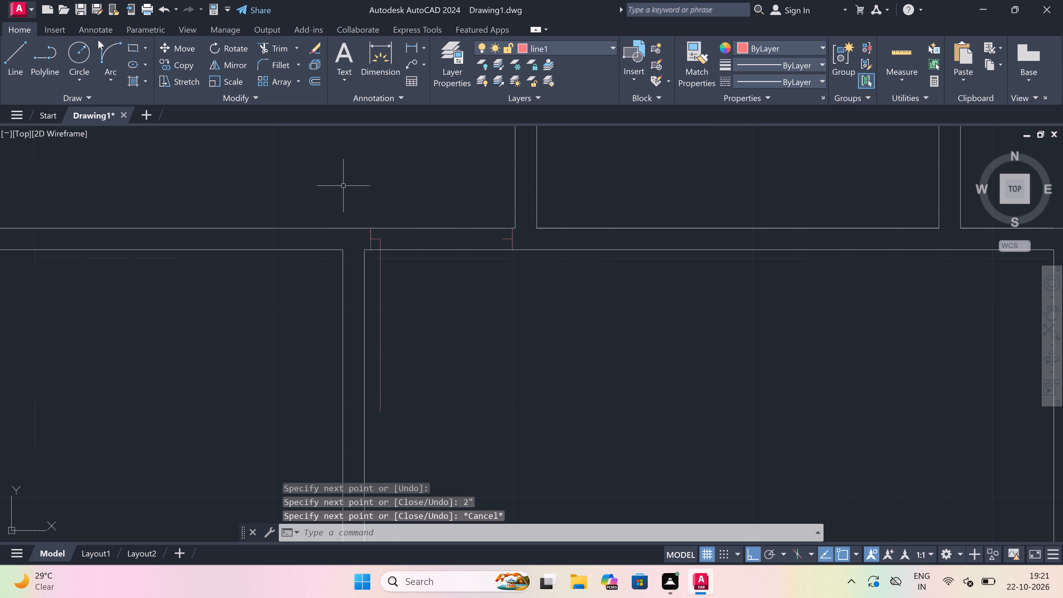
drag(104, 49, 291, 166)
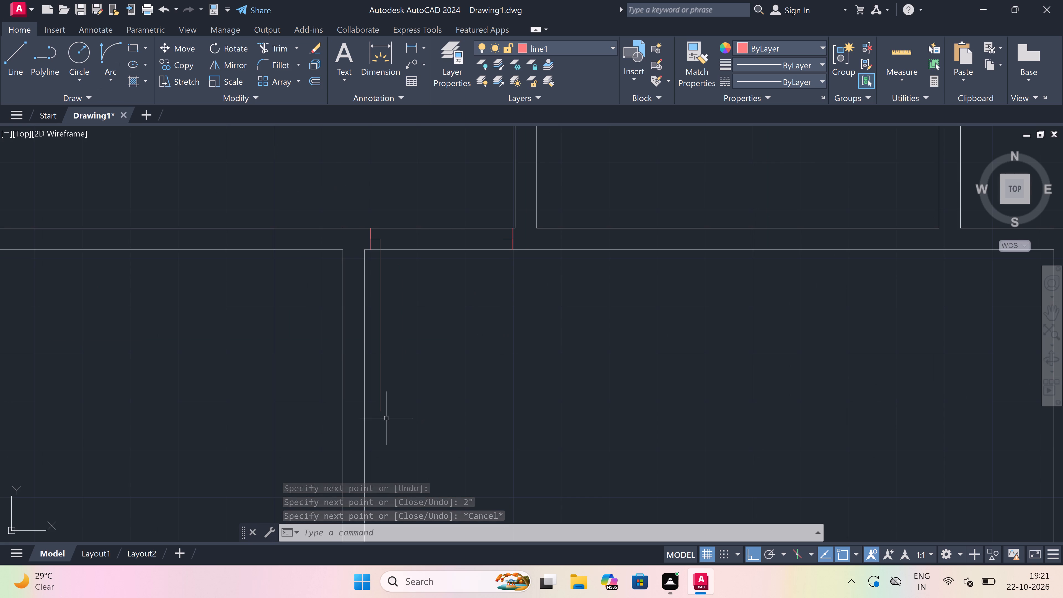
drag(112, 49, 156, 68)
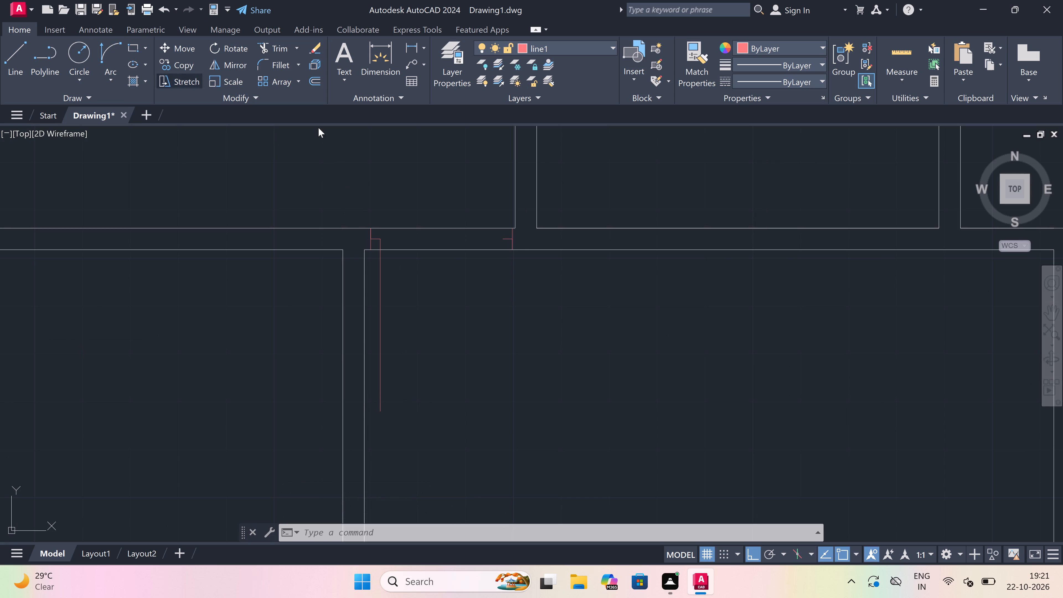
click(108, 56)
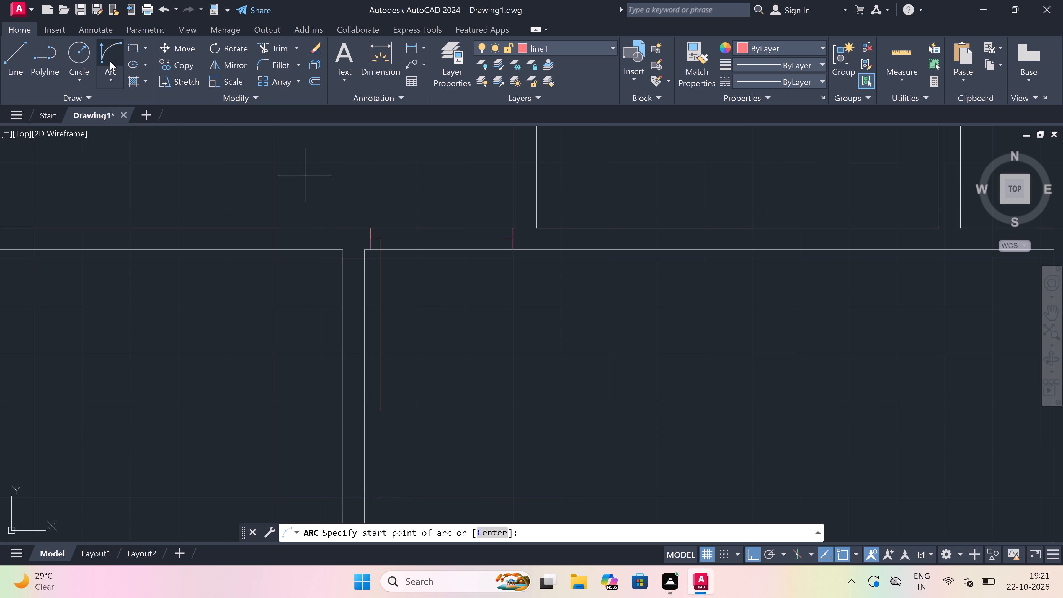
click(107, 58)
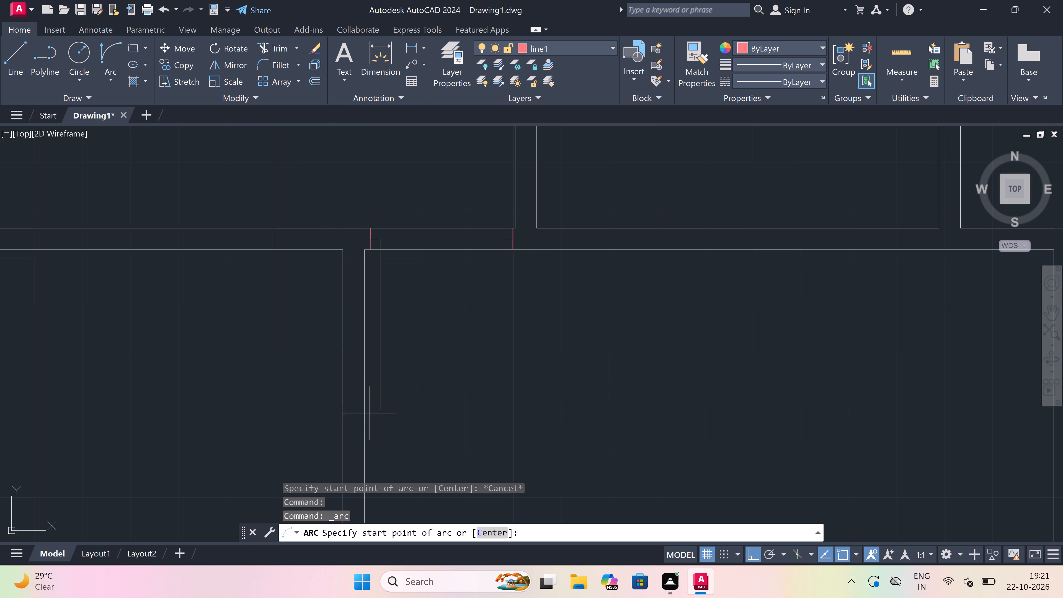
drag(386, 412, 444, 344)
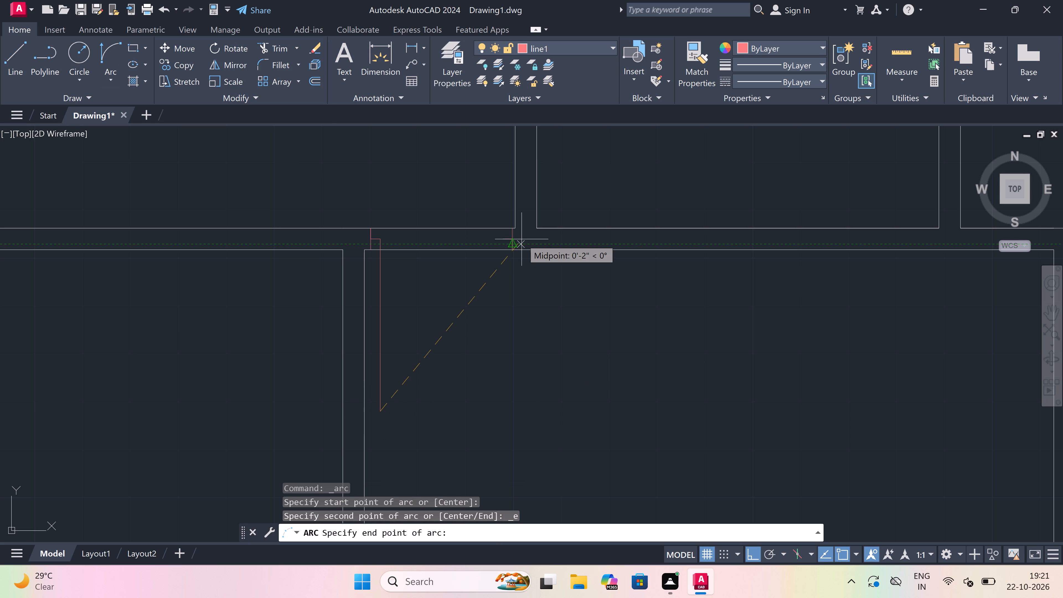
click(504, 235)
click(608, 337)
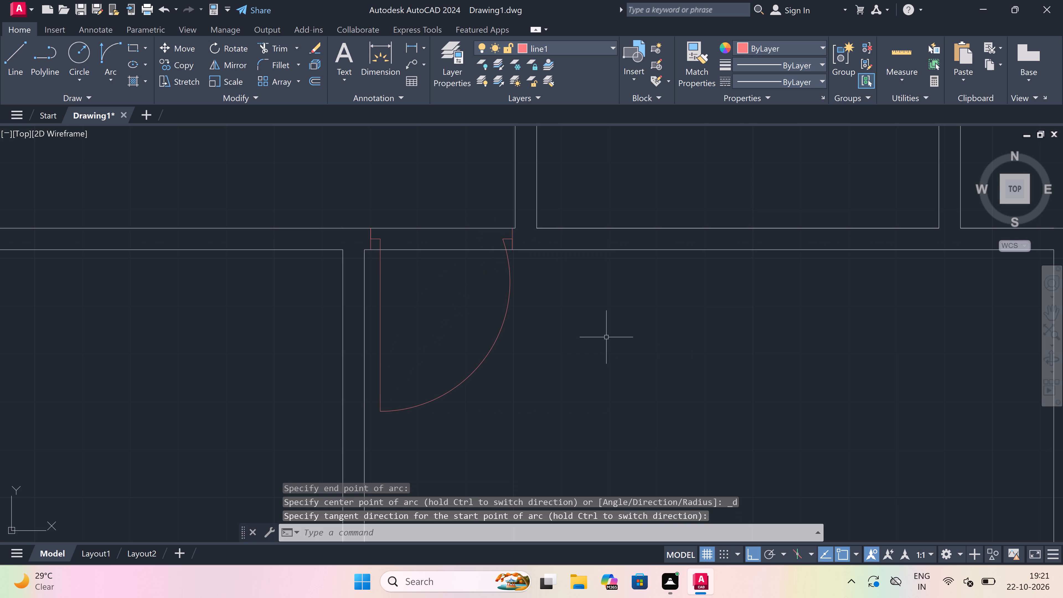
Trim the fourth bottom room's two top wall lines between the door jambs to open the doorway.
key(t)
key(r)
key(space)
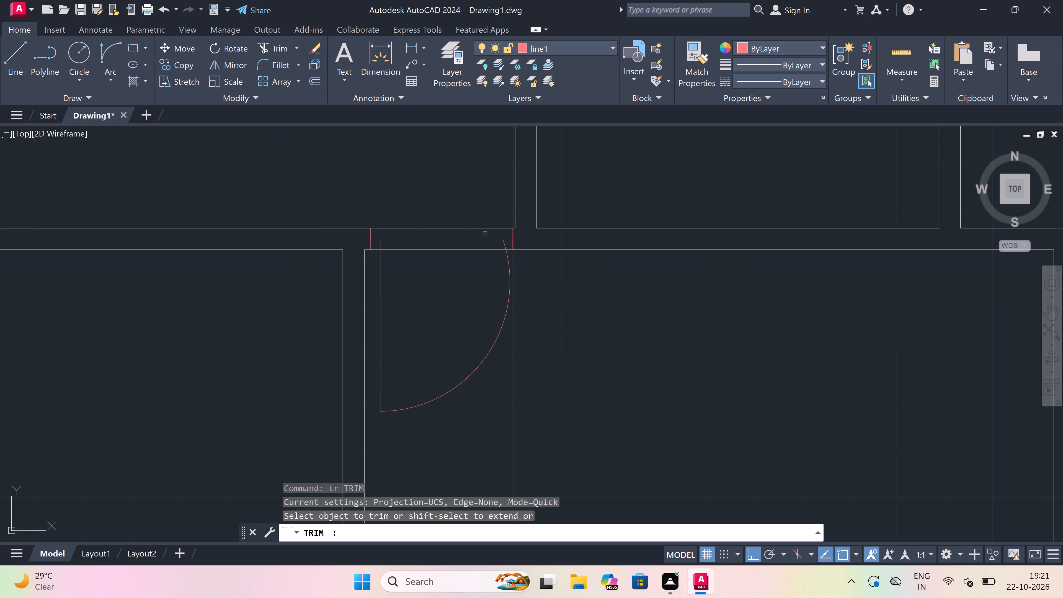
click(483, 226)
click(471, 277)
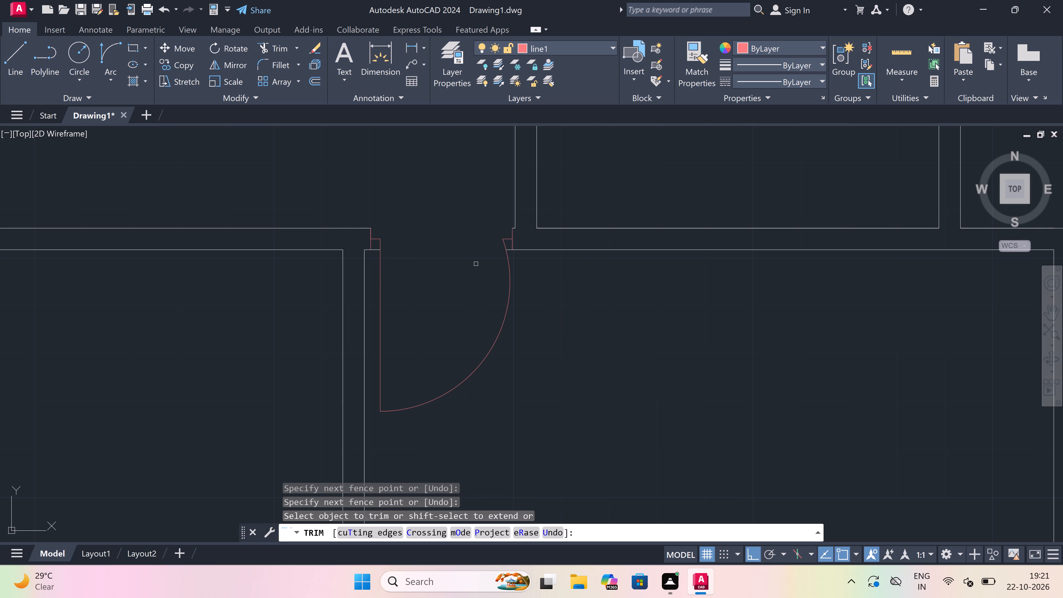
key(Escape)
scroll(478, 261, down, 1)
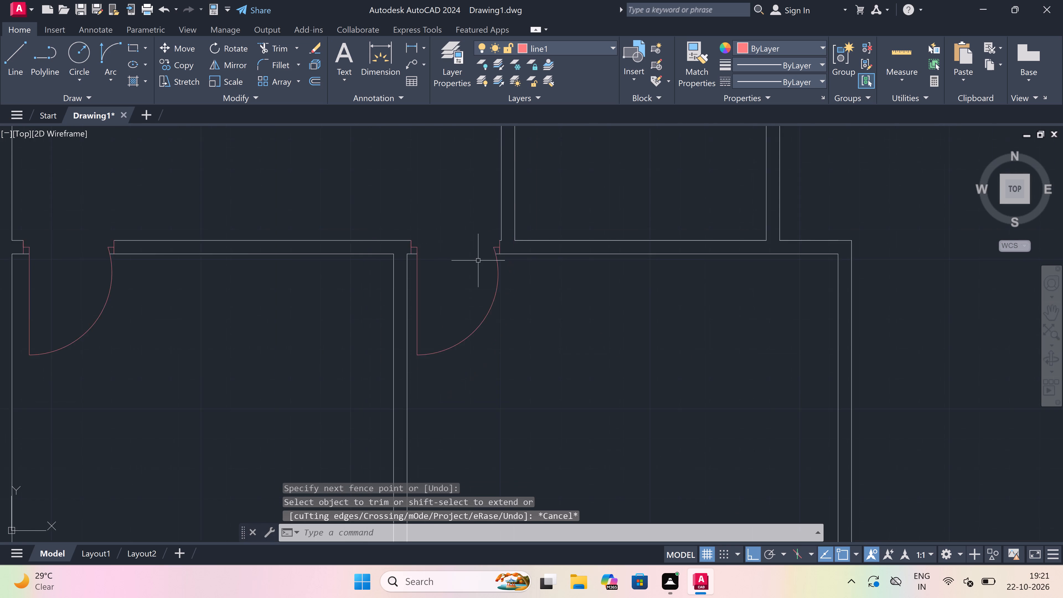
Draw a jamb across the small room's bottom wall near its left corner, with a 2" stub rightward from its midpoint and a 2' leaf upward.
scroll(478, 261, down, 1)
text(l)
key(space)
scroll(479, 260, down, 2)
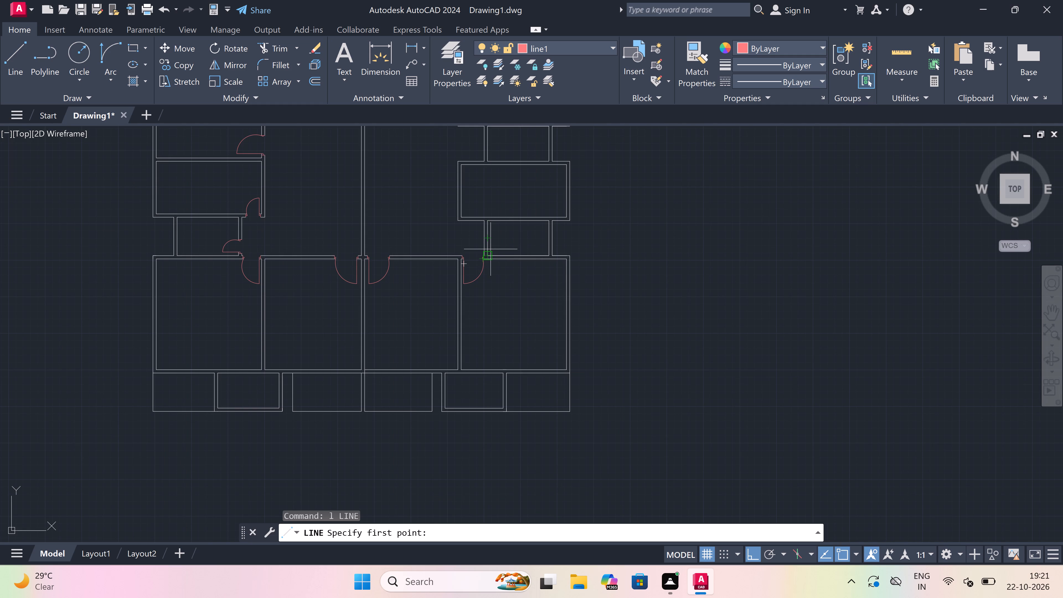
scroll(514, 262, up, 1)
scroll(497, 247, up, 3)
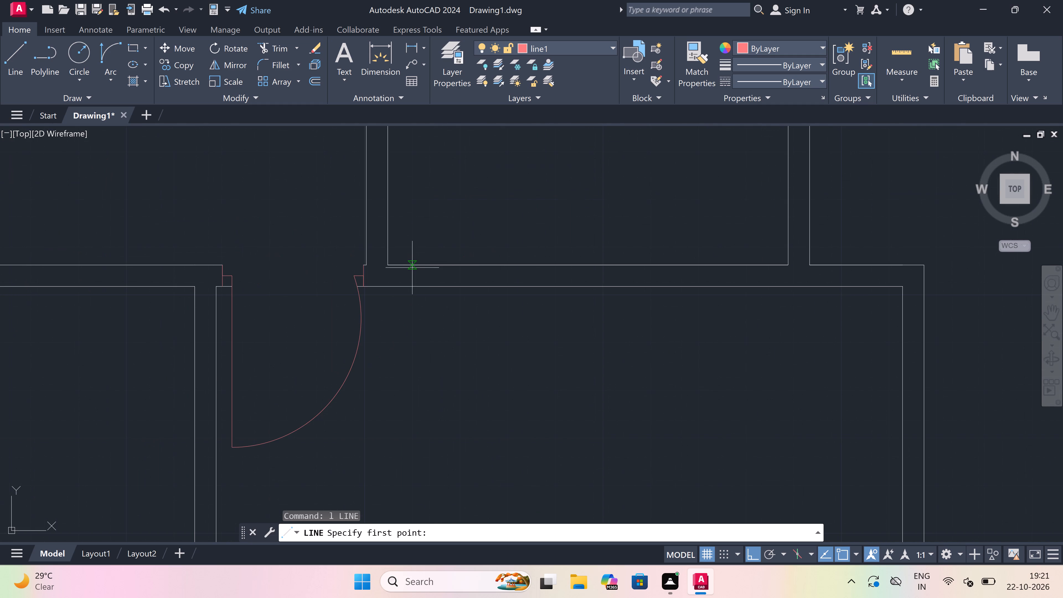
click(407, 265)
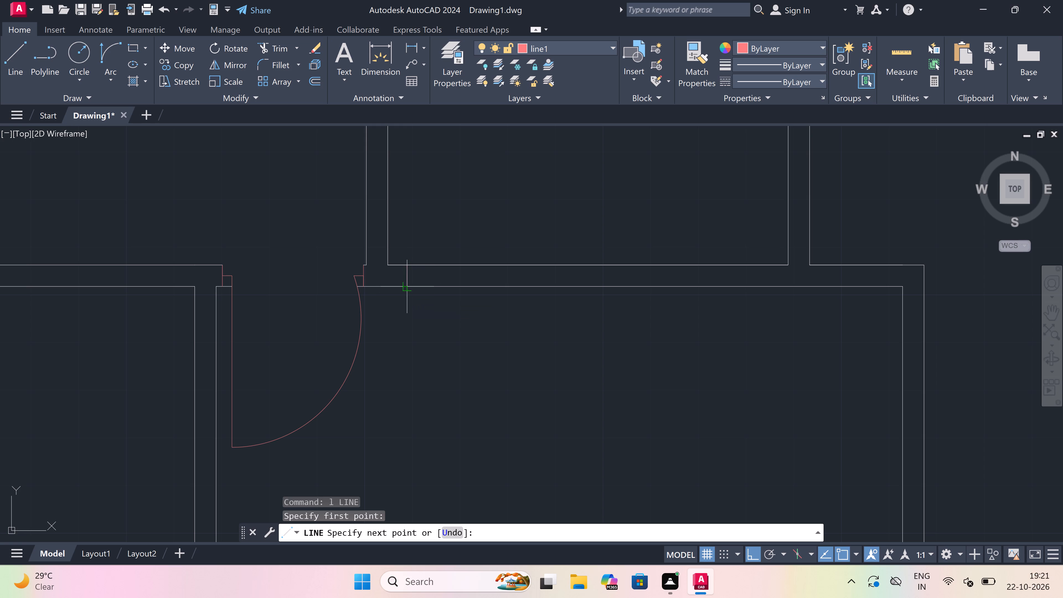
click(412, 280)
drag(408, 277, 416, 277)
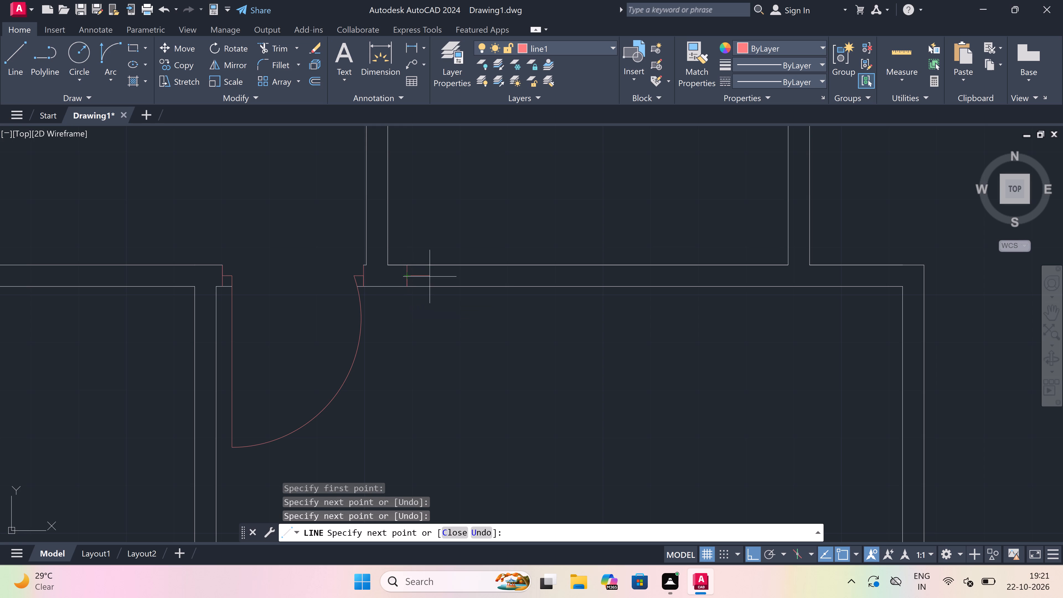
text(2")
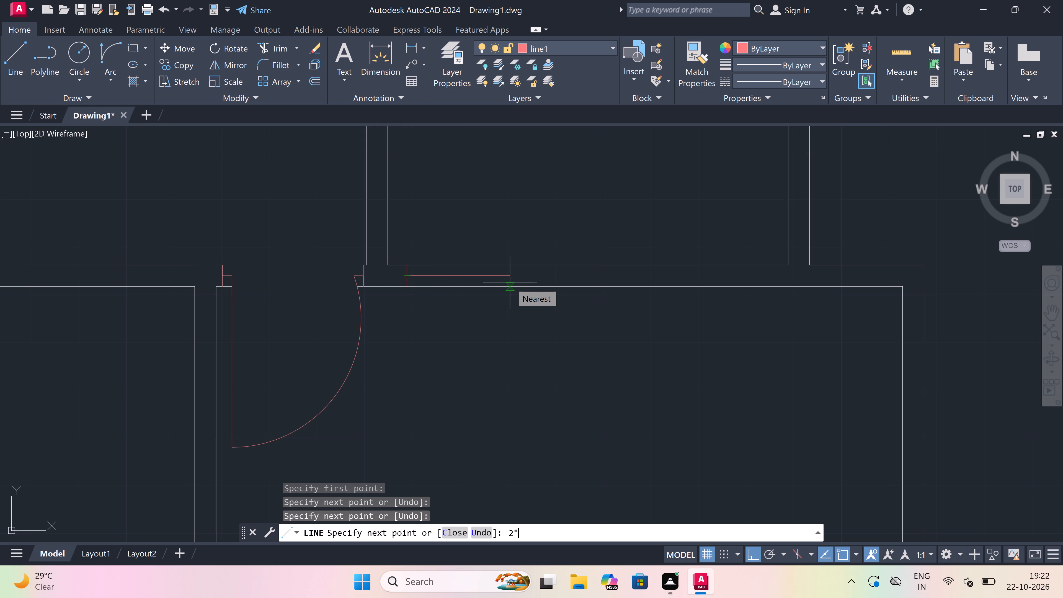
key(space)
scroll(510, 282, down, 2)
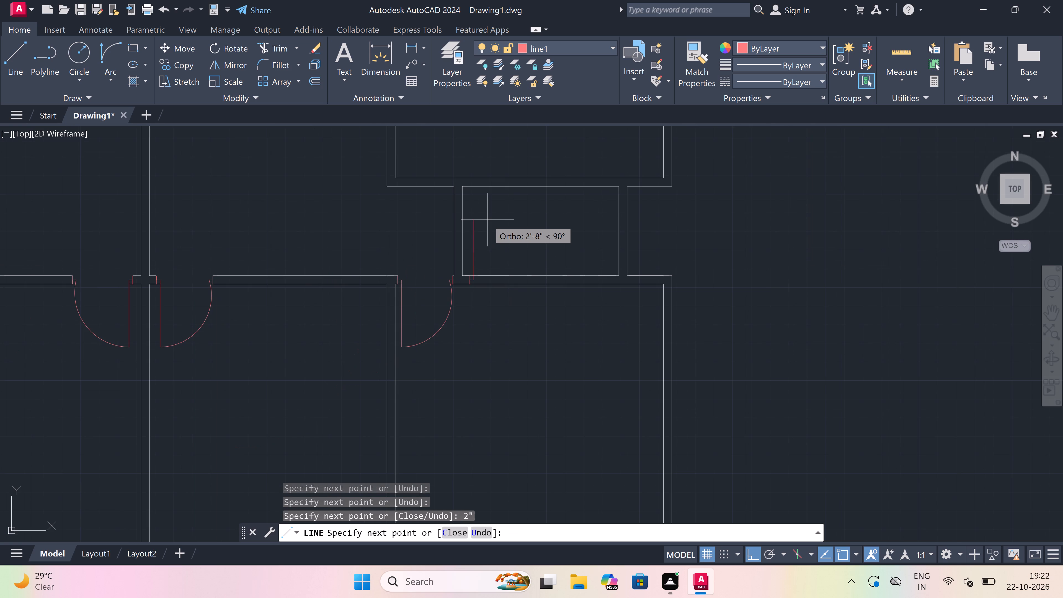
text(2')
key(space)
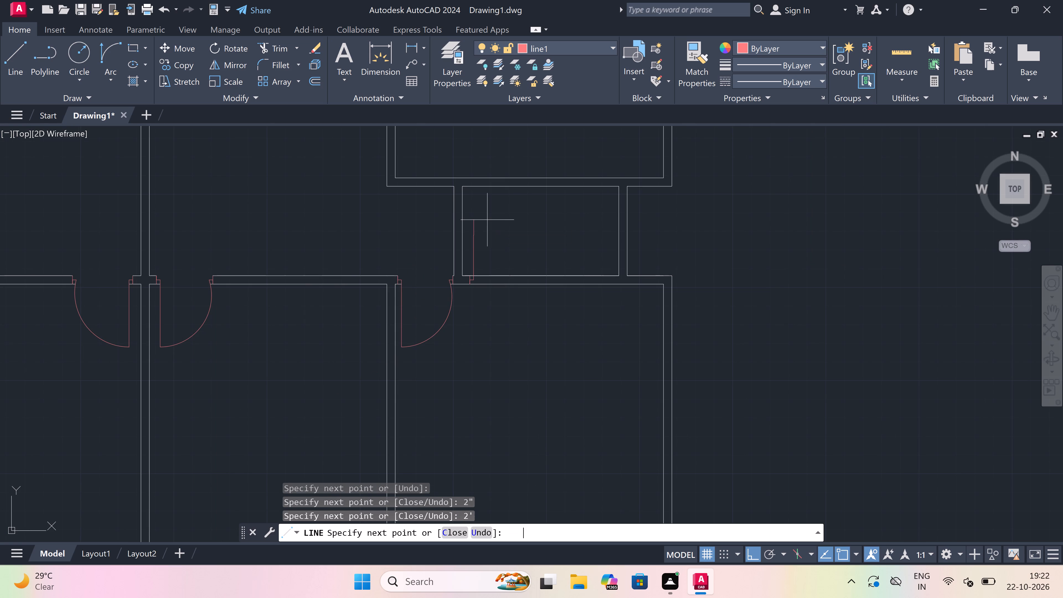
key(Escape)
Draw the opposite jamb across the small room's bottom wall, right of the leaf, with a 2" stub leftward from its midpoint.
key(space)
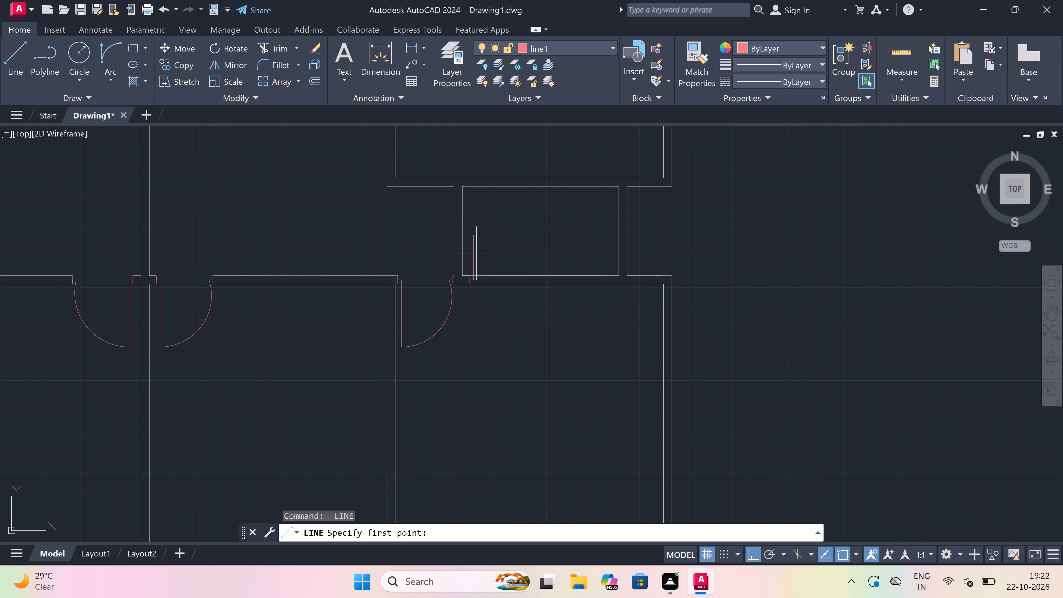
scroll(482, 247, up, 3)
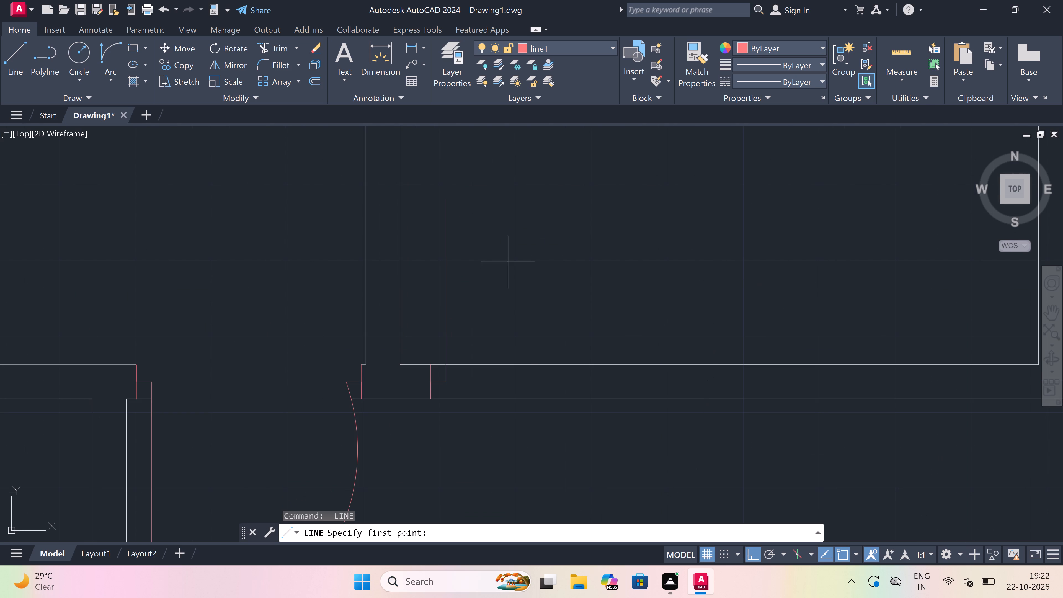
click(614, 364)
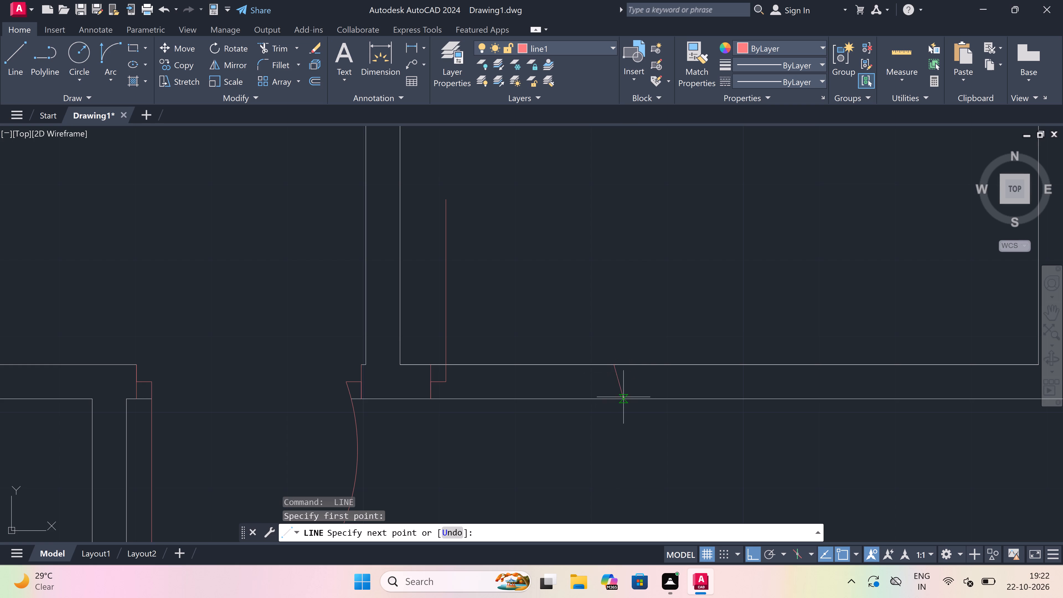
click(610, 396)
click(610, 383)
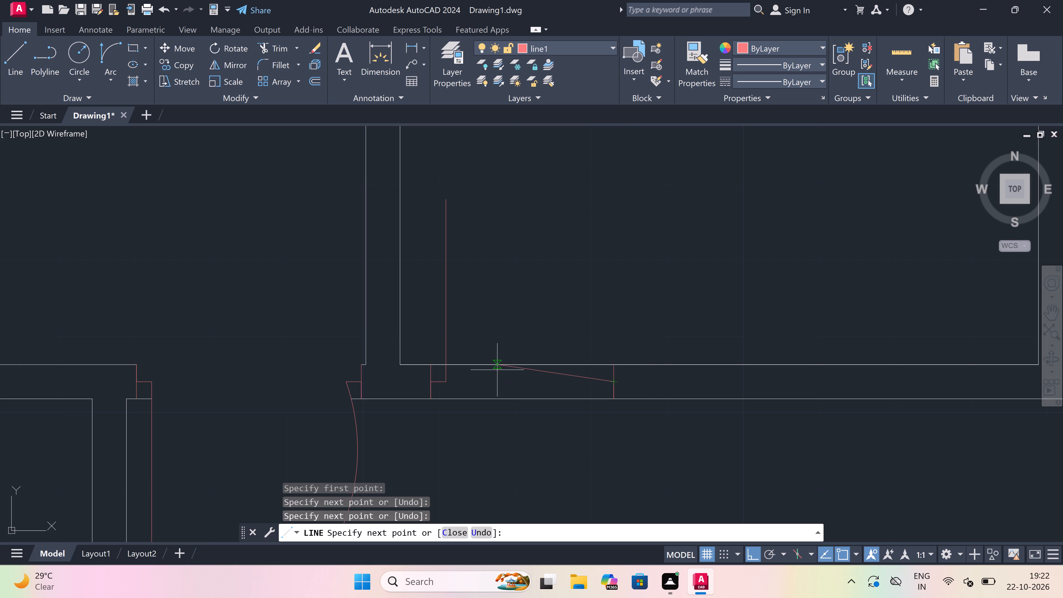
key(2)
text(")
key(space)
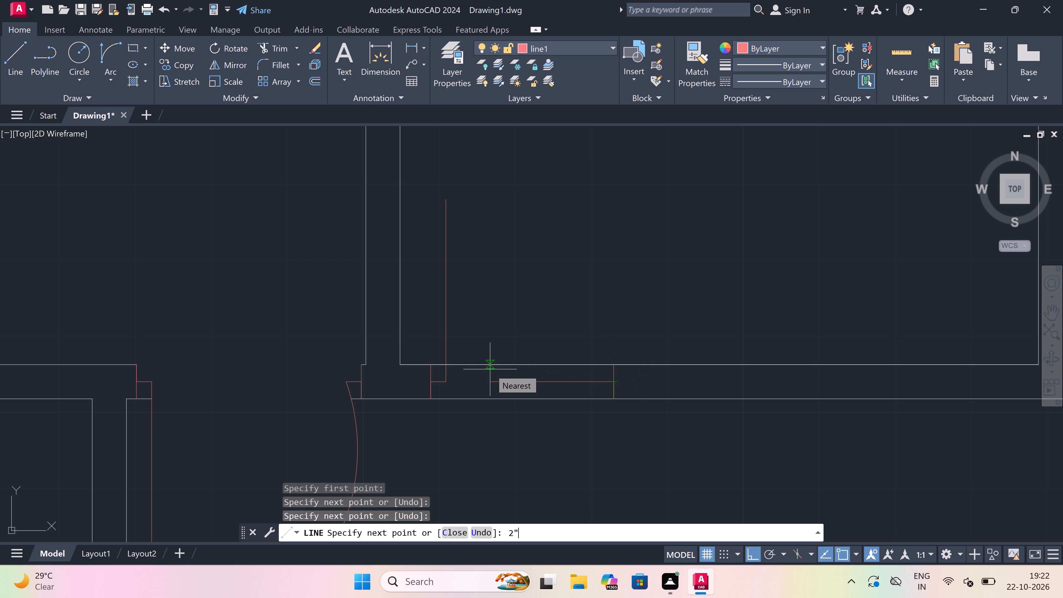
key(Escape)
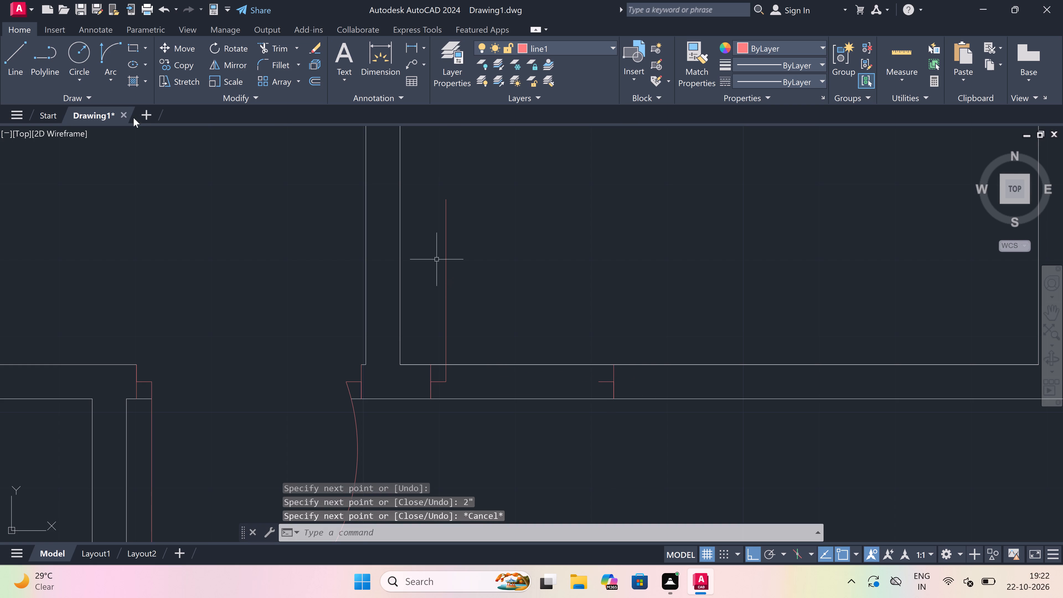
Draw the small room's door swing with a Start, End, Direction arc from the leaf's upper end to the right jamb's stub.
drag(115, 49, 135, 62)
drag(106, 45, 117, 49)
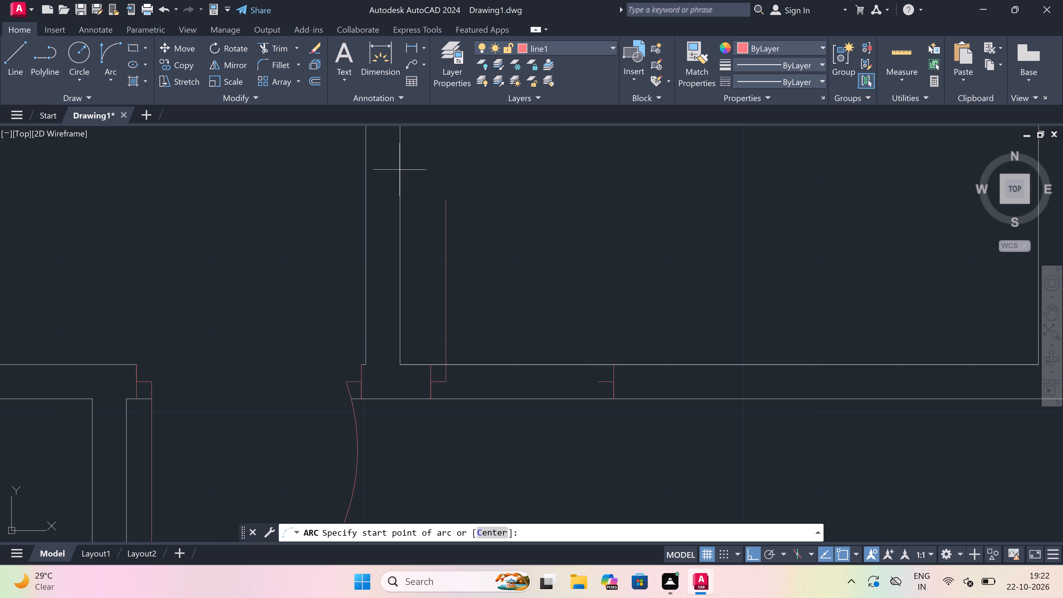
drag(444, 198, 467, 211)
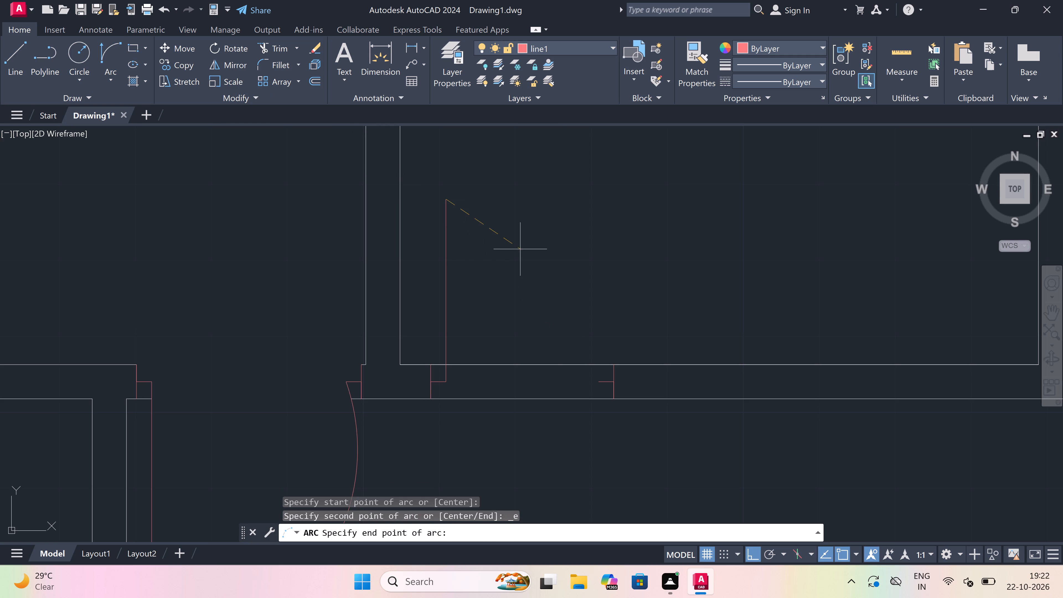
click(601, 383)
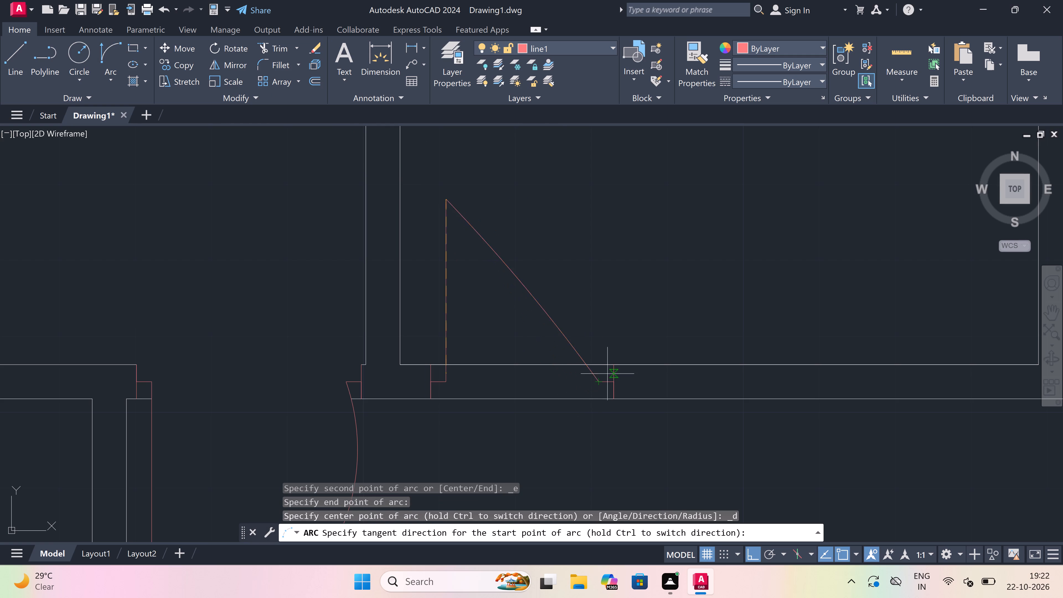
click(661, 292)
Trim the small room's two bottom wall lines between the door jambs to open the doorway.
key(t)
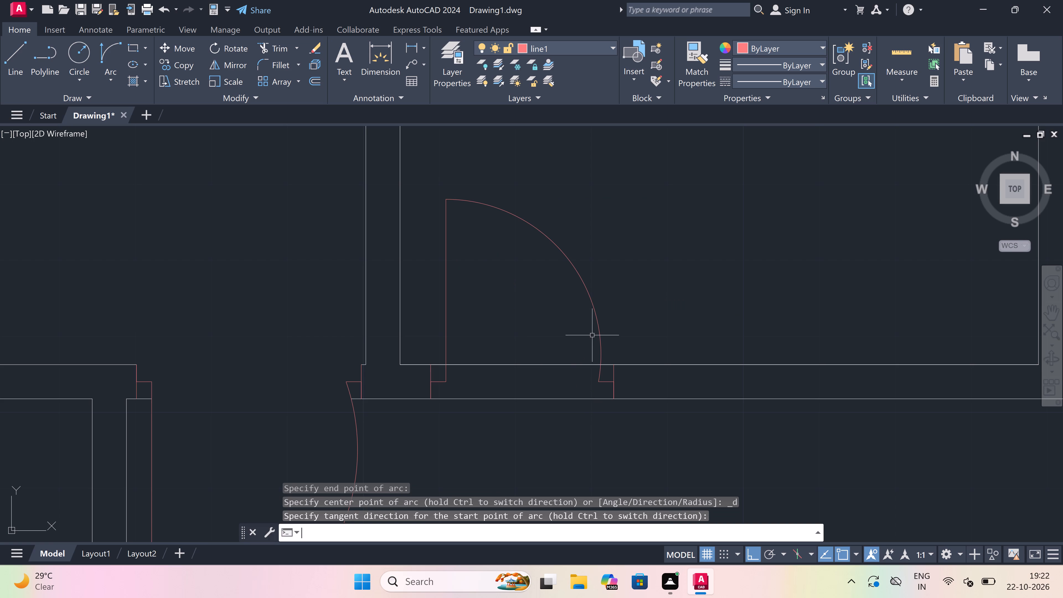
key(r)
key(space)
drag(542, 351, 541, 365)
drag(526, 438, 526, 439)
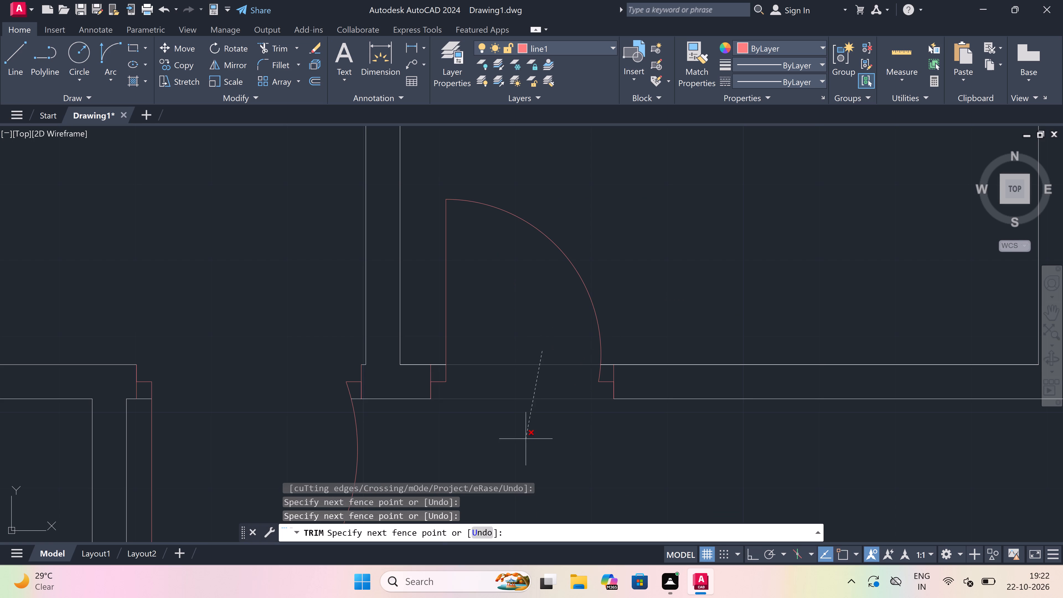
drag(526, 439, 527, 435)
key(Escape)
Draw a jamb across the next room up's bottom wall near its left corner, with a 2" stub rightward from its midpoint and a 3' leaf upward.
key(l)
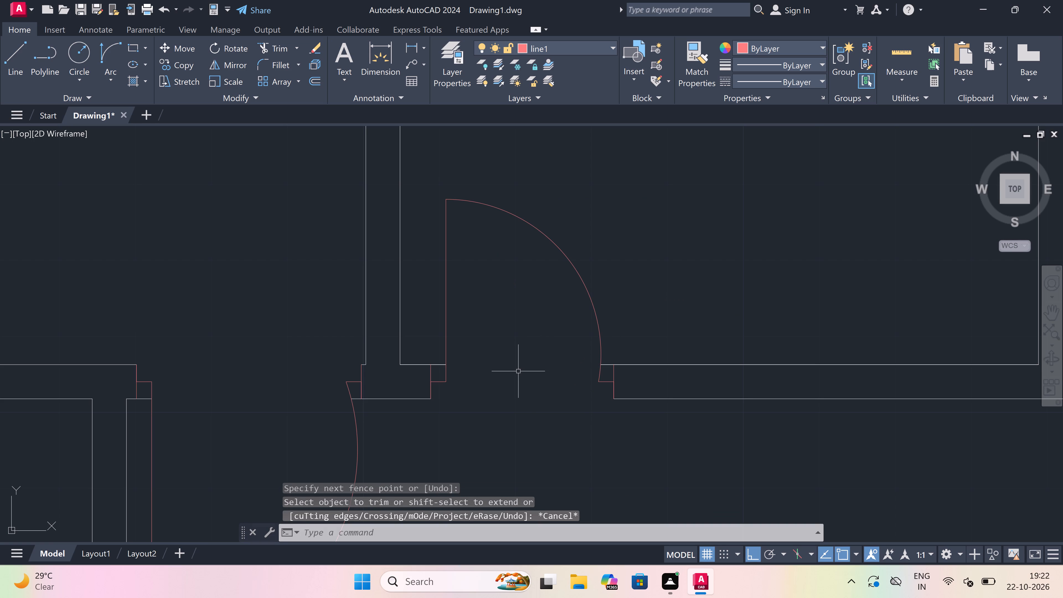
key(space)
scroll(517, 370, down, 5)
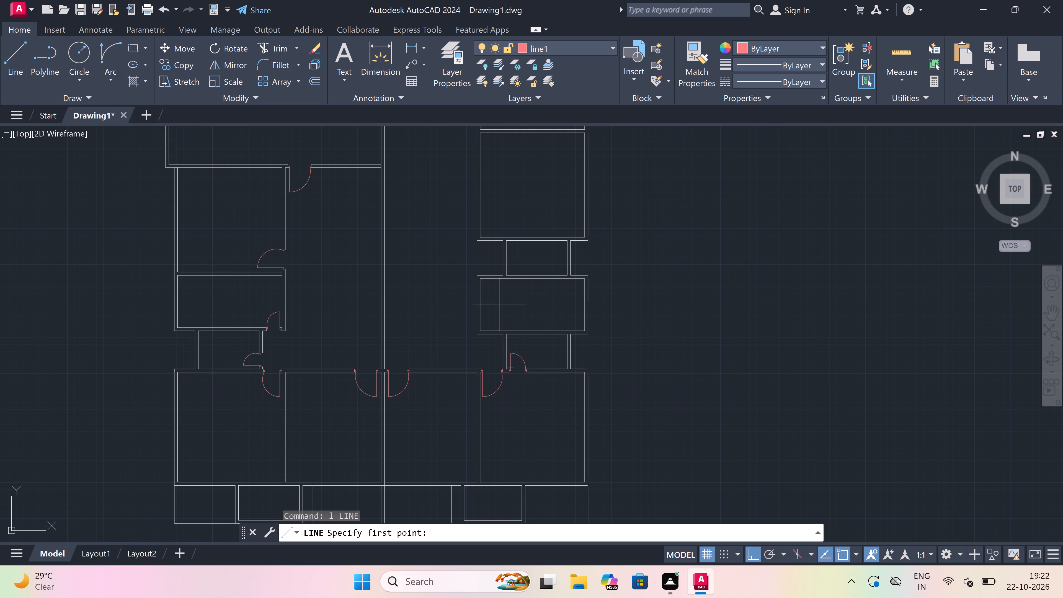
scroll(499, 304, down, 1)
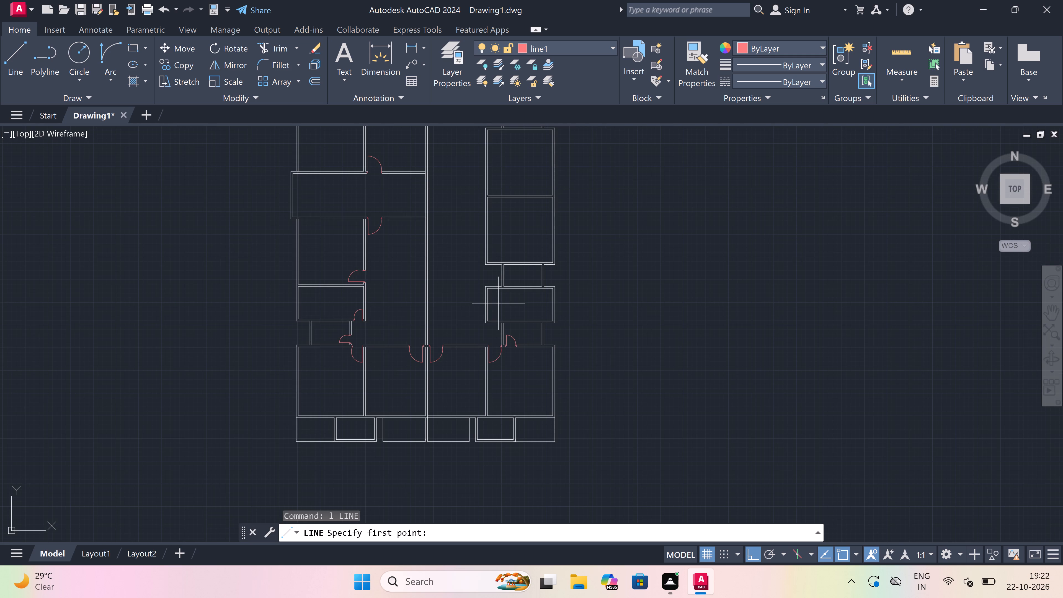
scroll(472, 315, up, 1)
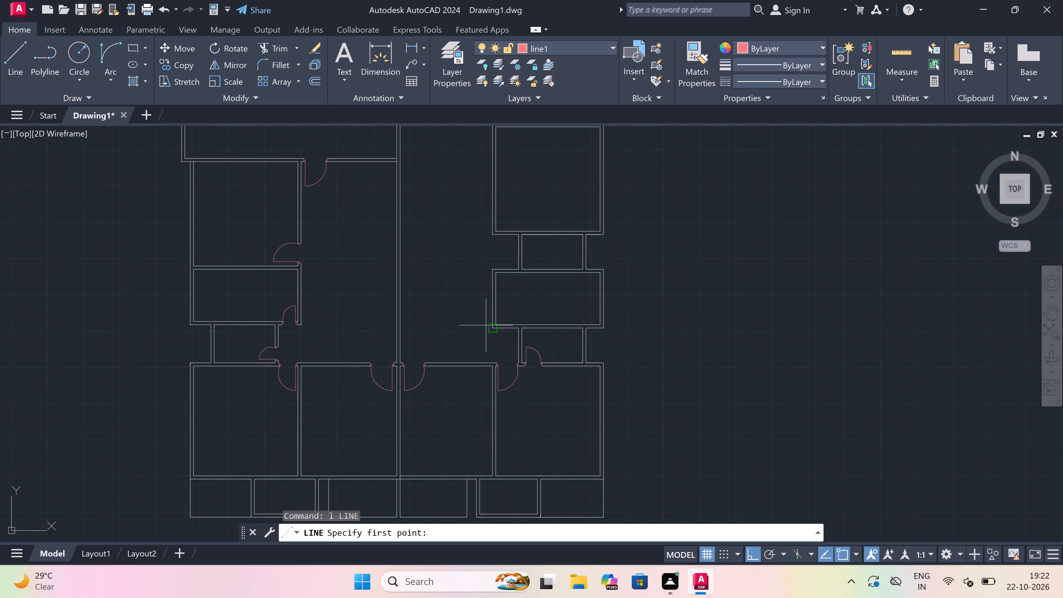
scroll(488, 322, up, 2)
scroll(566, 348, up, 2)
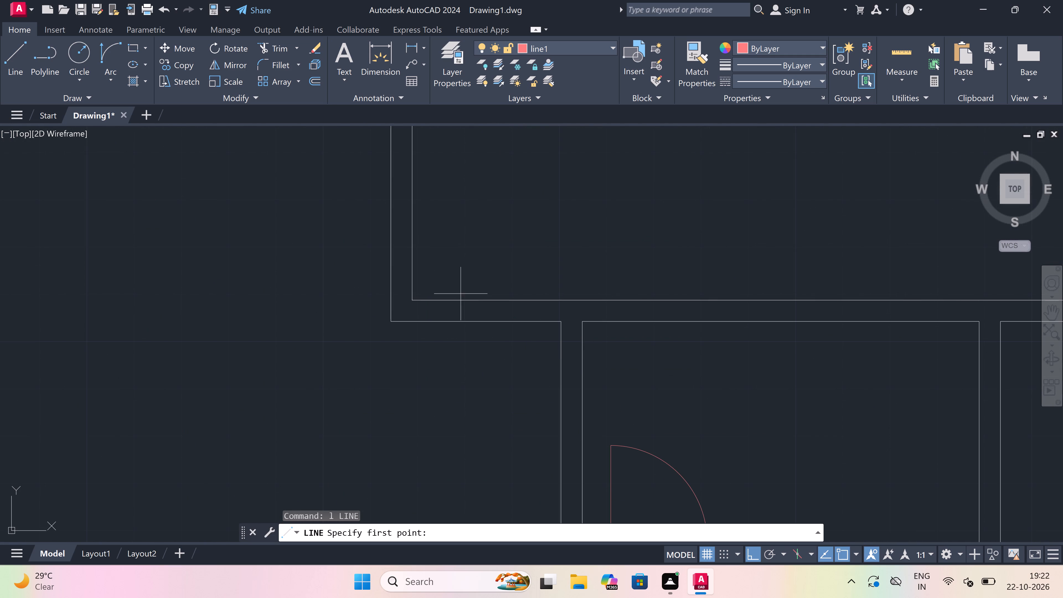
scroll(422, 275, up, 1)
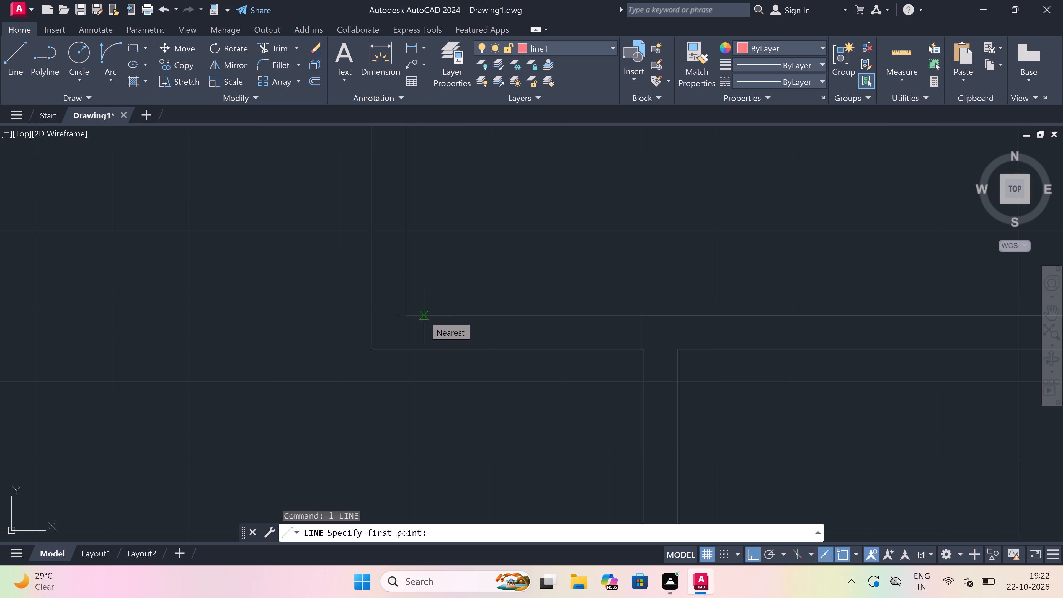
click(424, 316)
click(421, 350)
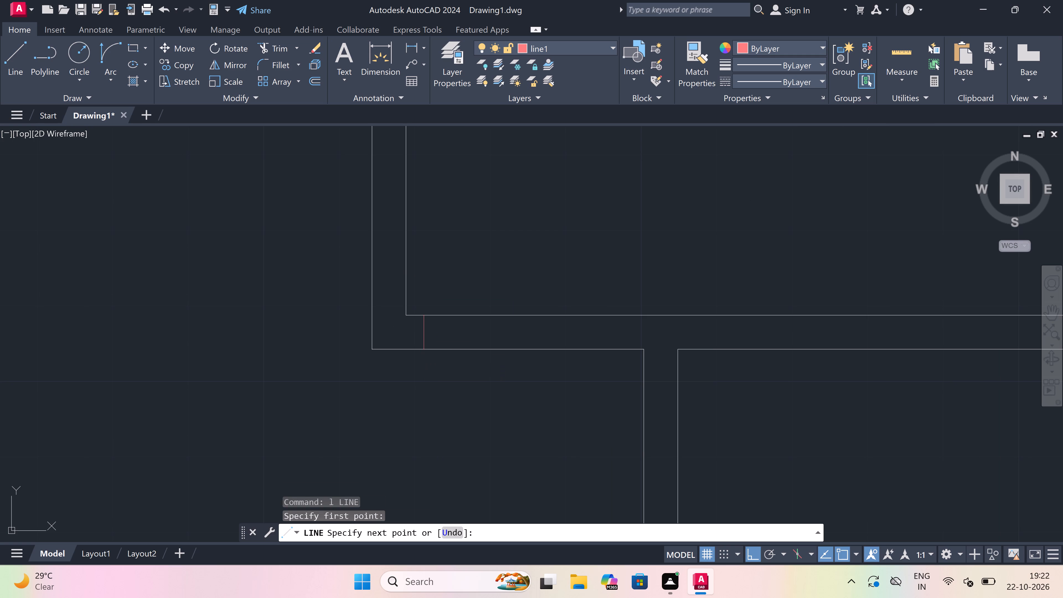
click(427, 334)
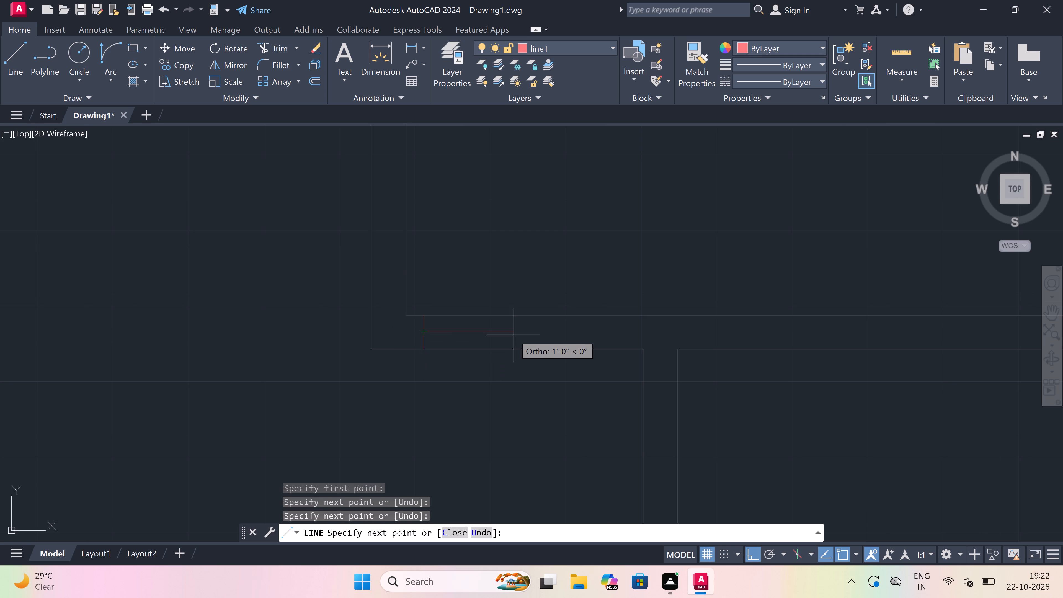
text(2")
key(space)
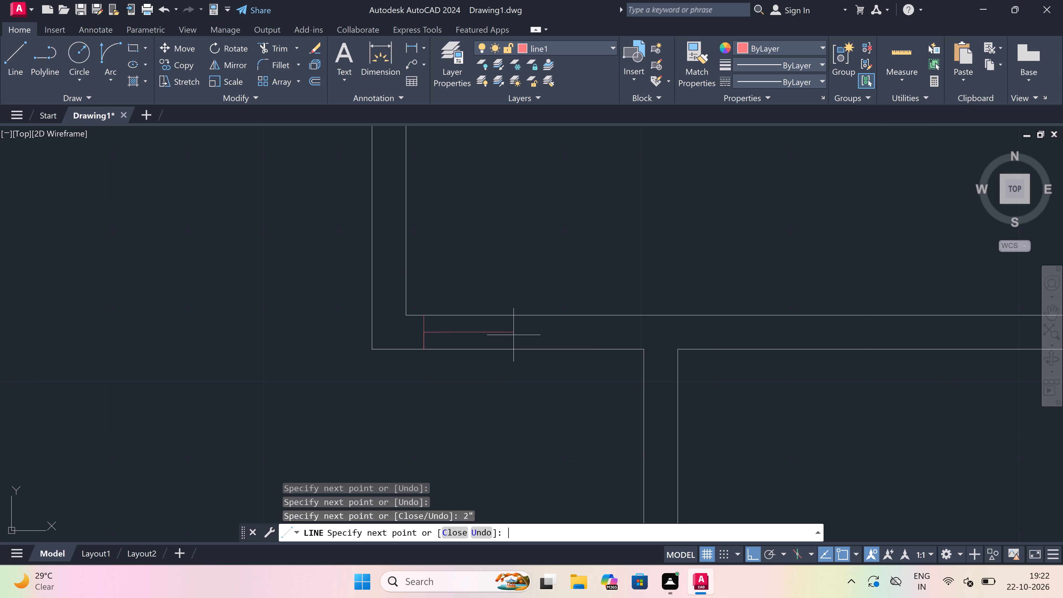
text(3')
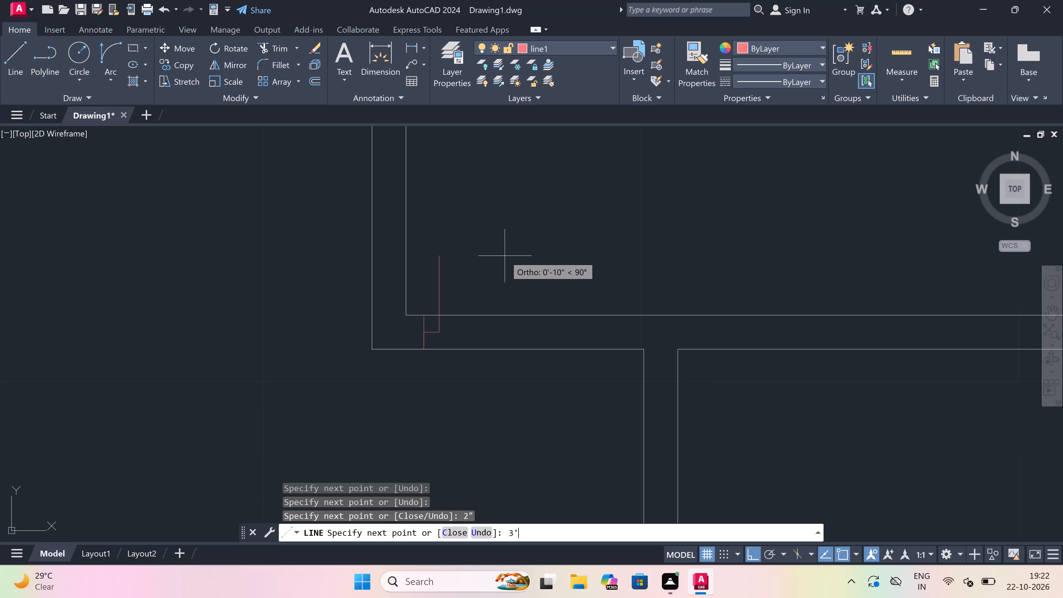
key(space)
key(Escape)
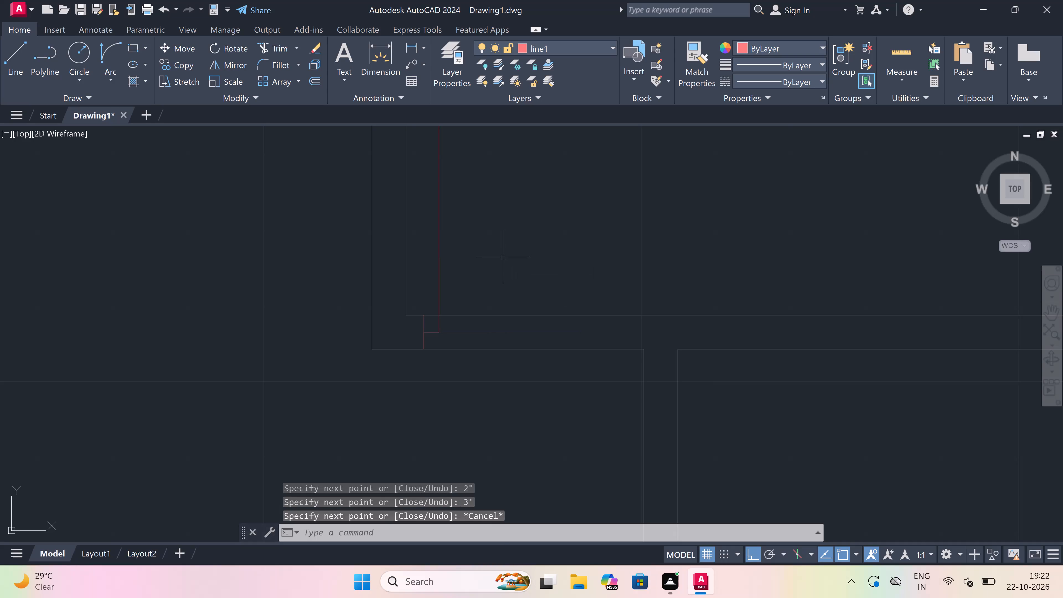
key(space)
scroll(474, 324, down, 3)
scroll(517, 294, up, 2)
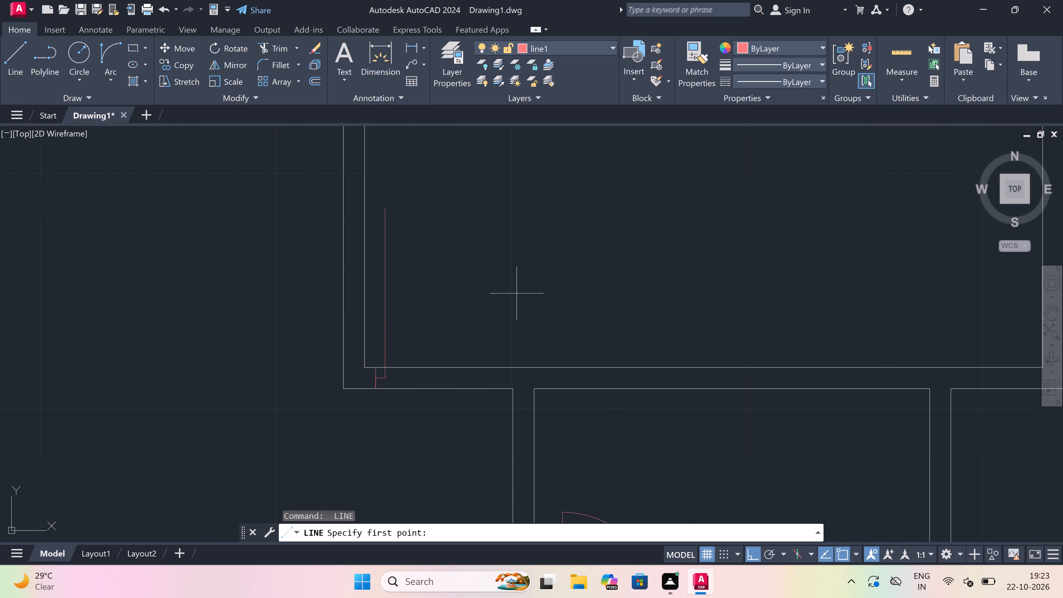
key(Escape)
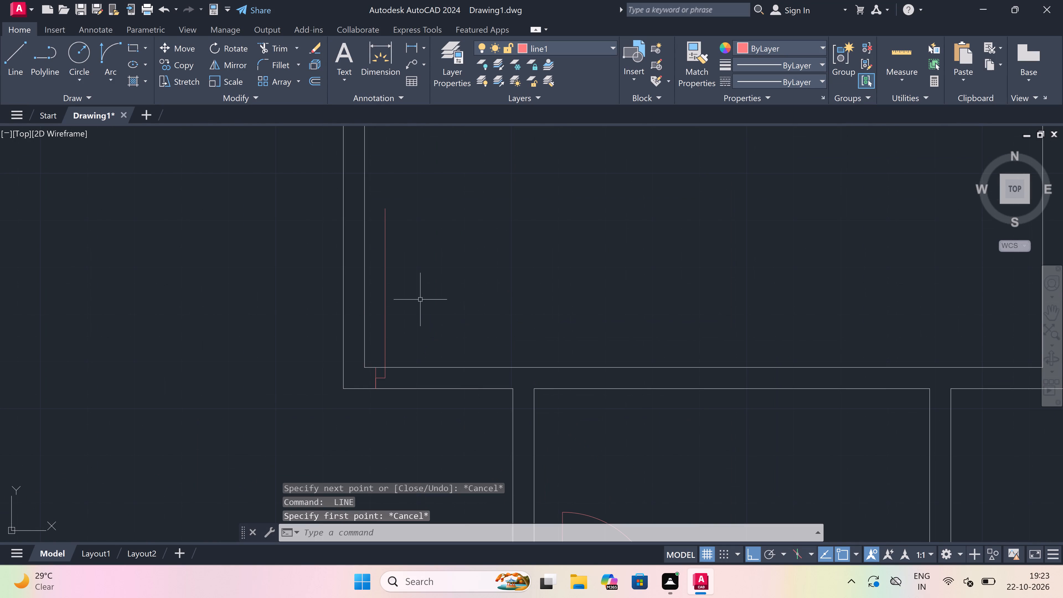
Erase the 3' leaf line above the new jamb's stub.
click(418, 295)
click(384, 309)
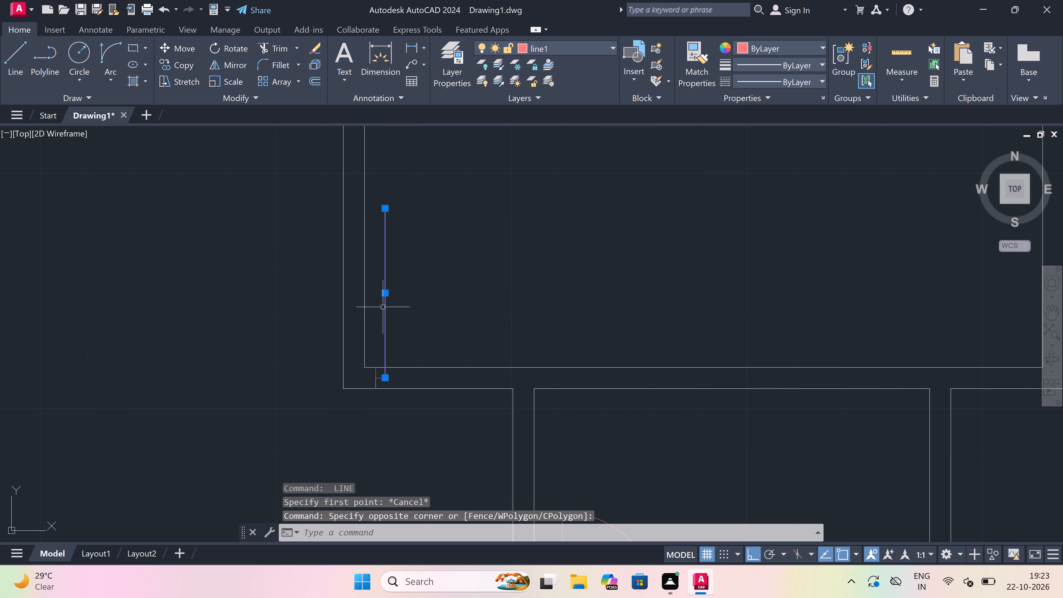
key(Delete)
Draw a 2' door leaf upward from the free end of the left jamb's stub at the room's bottom wall.
text(l)
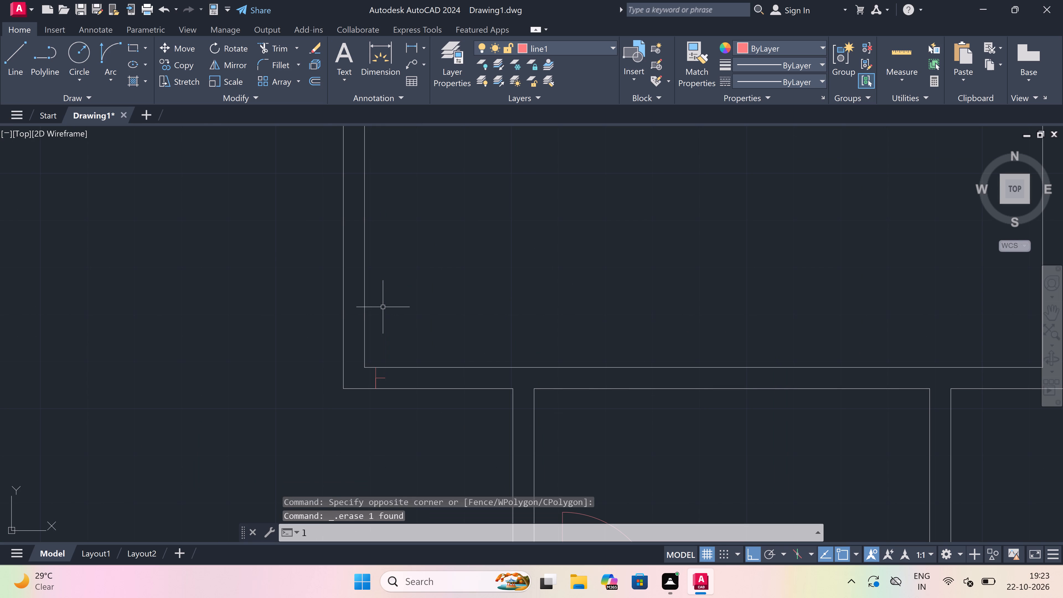
key(space)
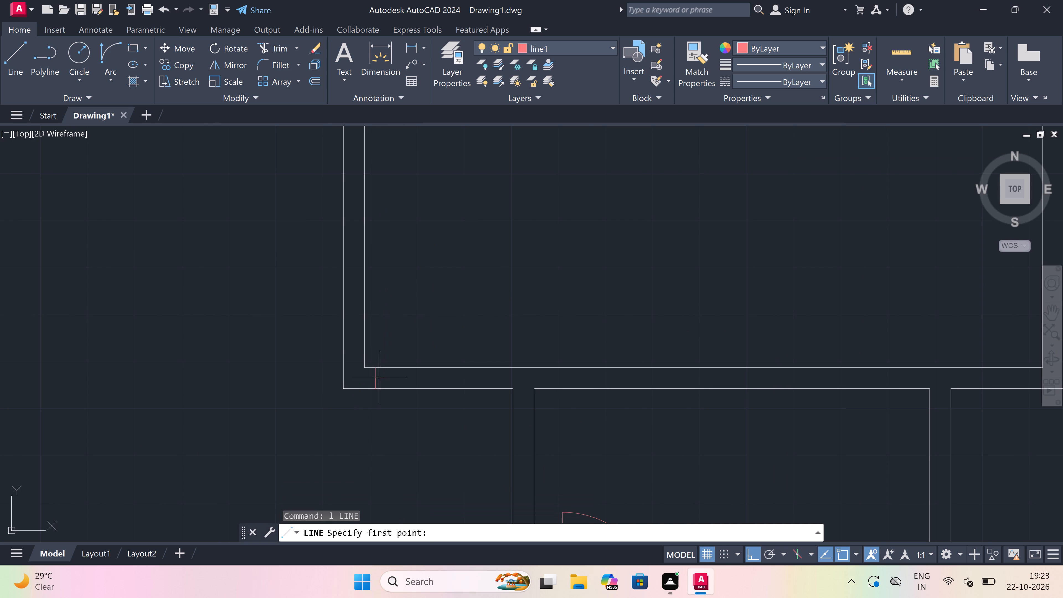
drag(384, 374, 384, 368)
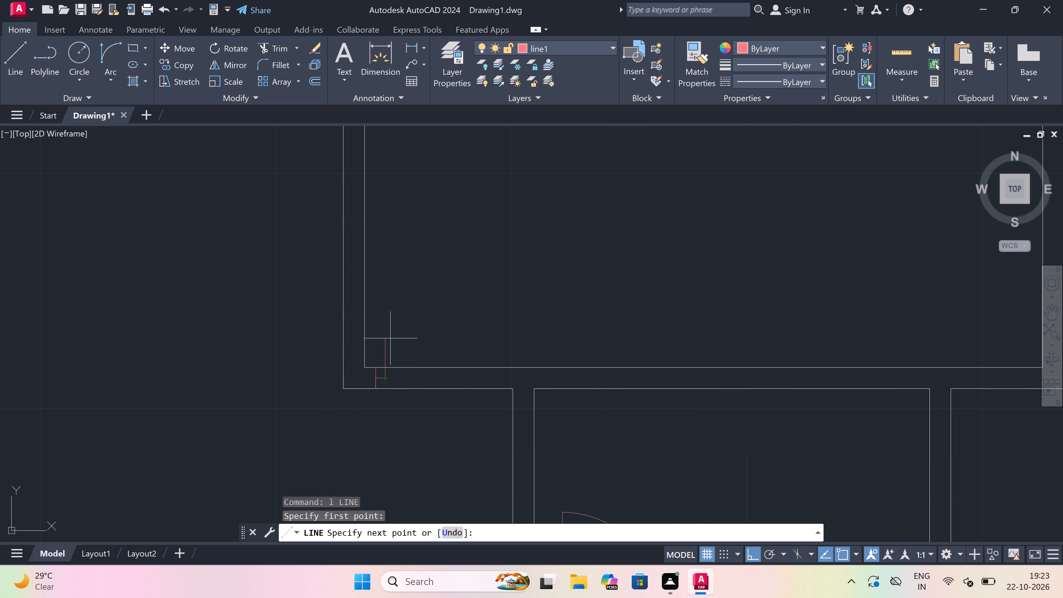
text(2')
key(space)
key(Escape)
Draw the right jamb line across the same bottom wall, with a 2" stub leftward from its midpoint.
key(space)
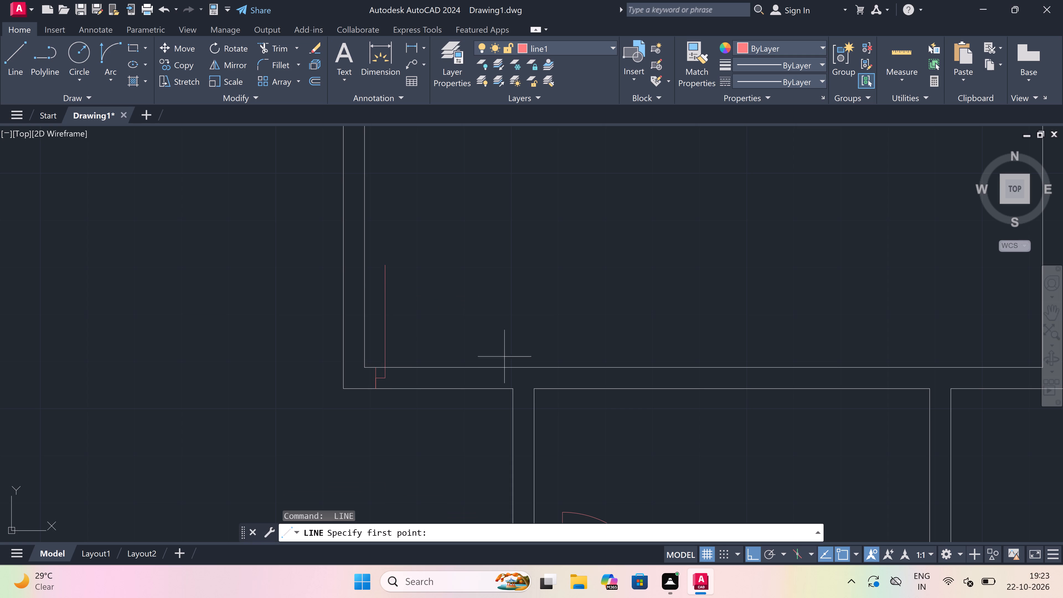
click(492, 365)
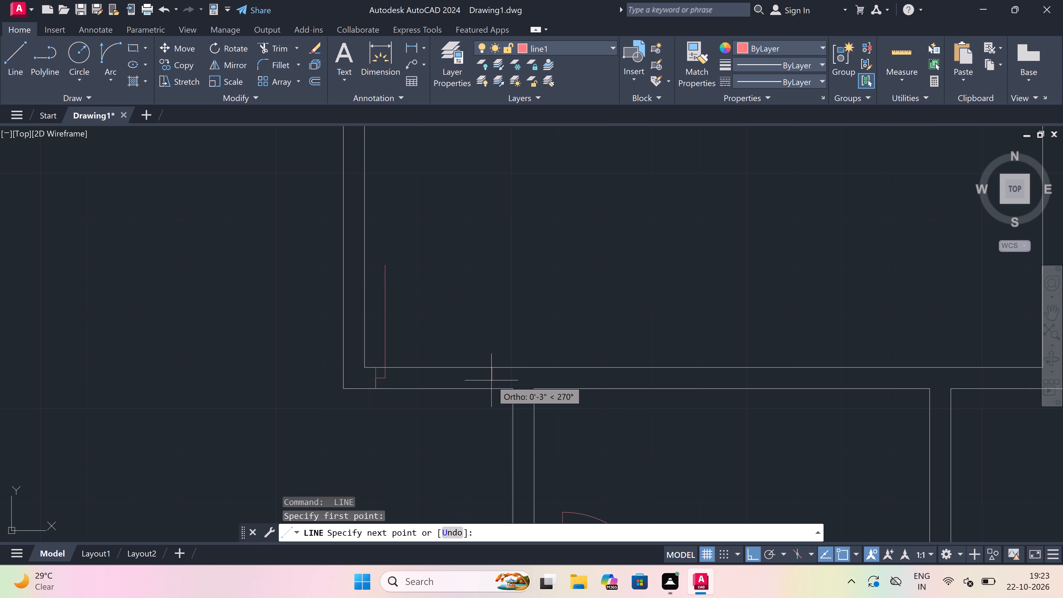
drag(490, 387, 491, 383)
click(492, 373)
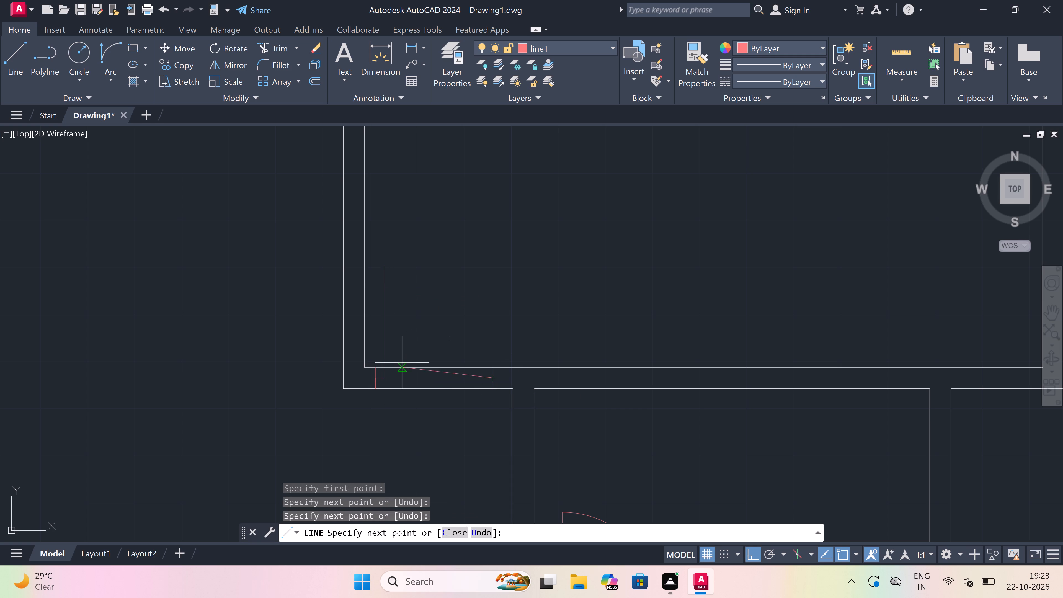
text(2")
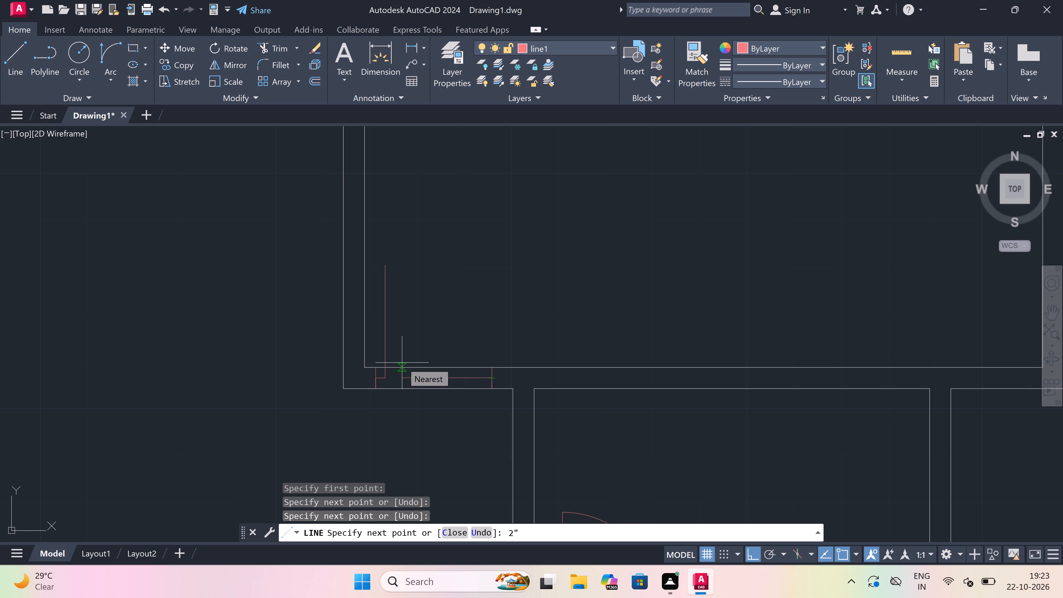
key(space)
key(Escape)
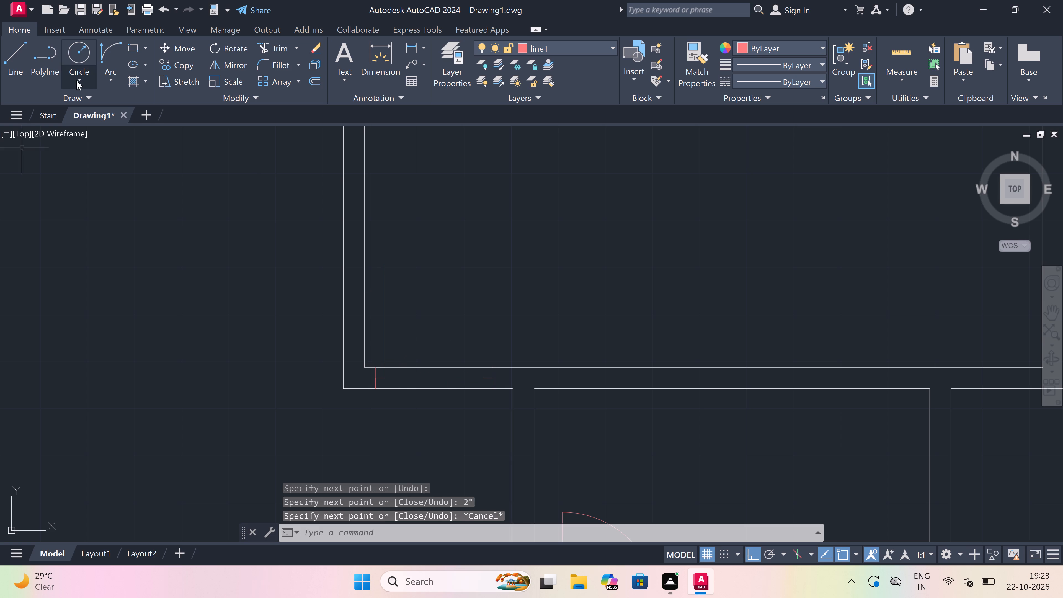
Draw the door swing with a Start, End, Direction arc from the leaf's upper end to the right jamb's stub.
click(115, 50)
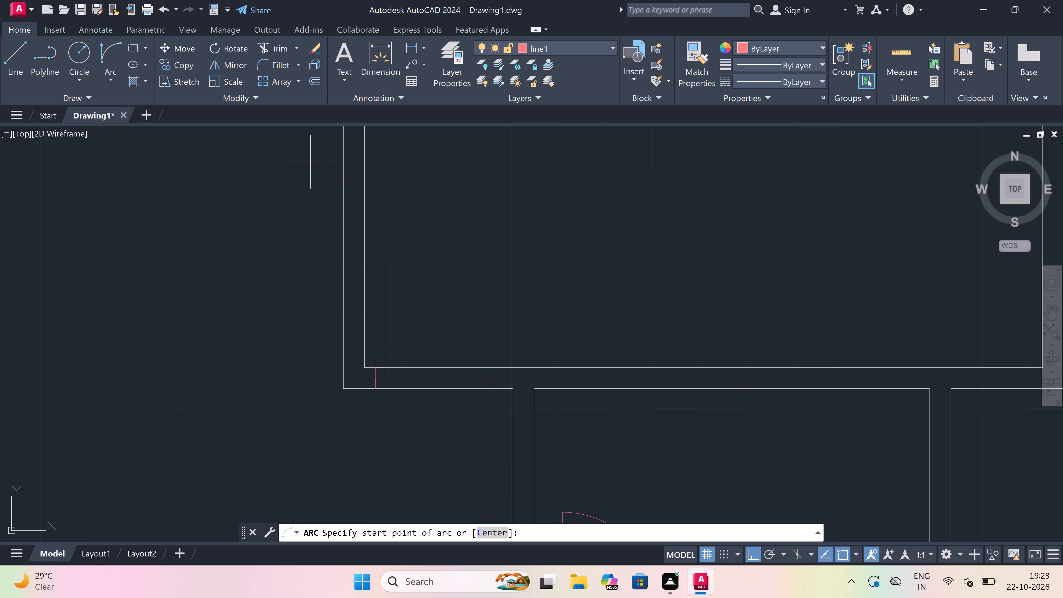
click(389, 264)
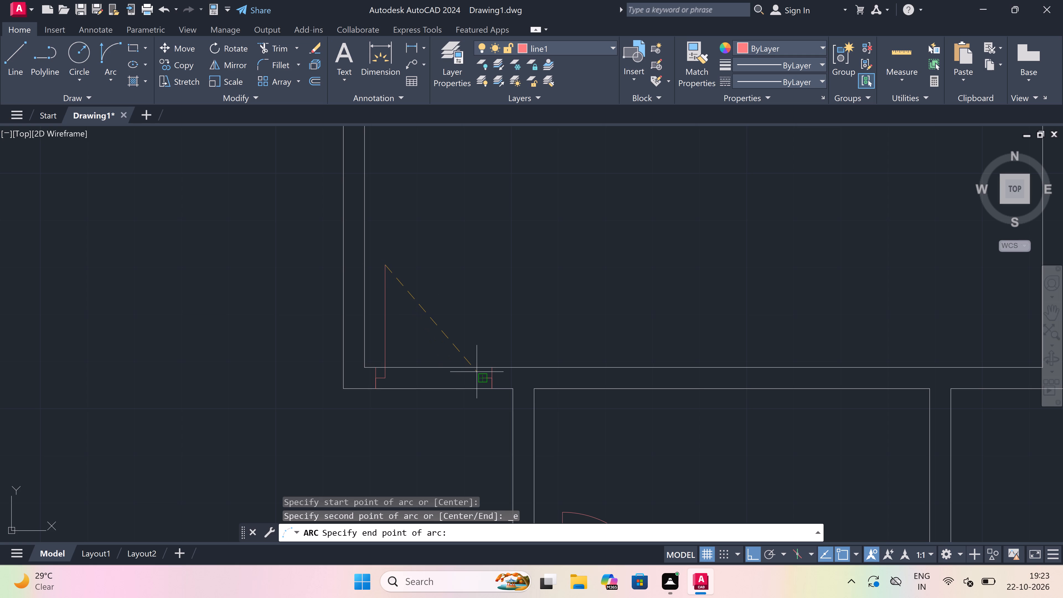
click(481, 375)
click(529, 270)
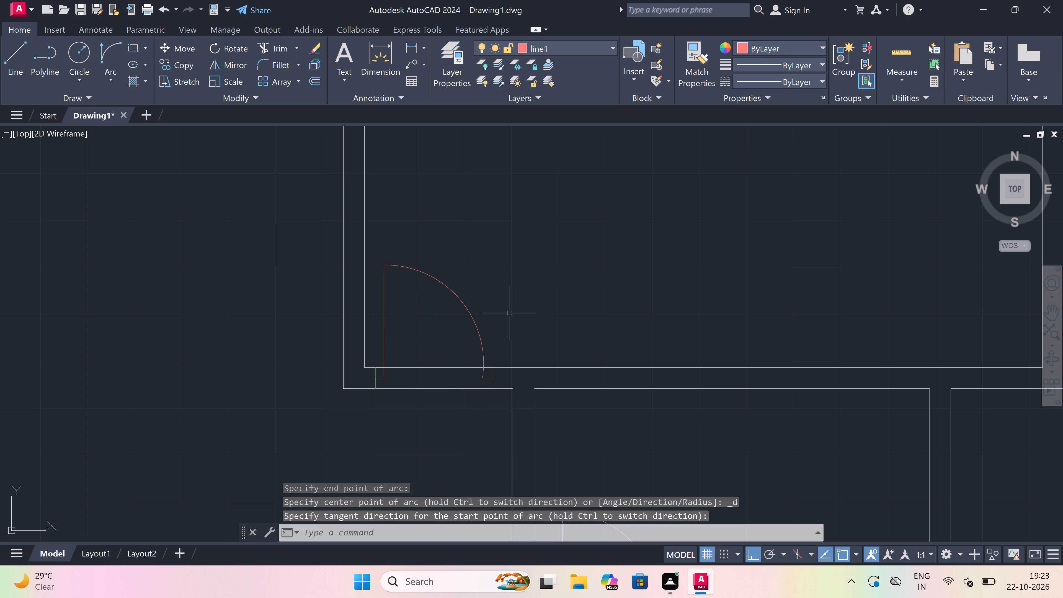
Trim the room's two bottom wall lines between the door jambs to open the doorway.
key(t)
key(r)
key(space)
drag(454, 353, 451, 369)
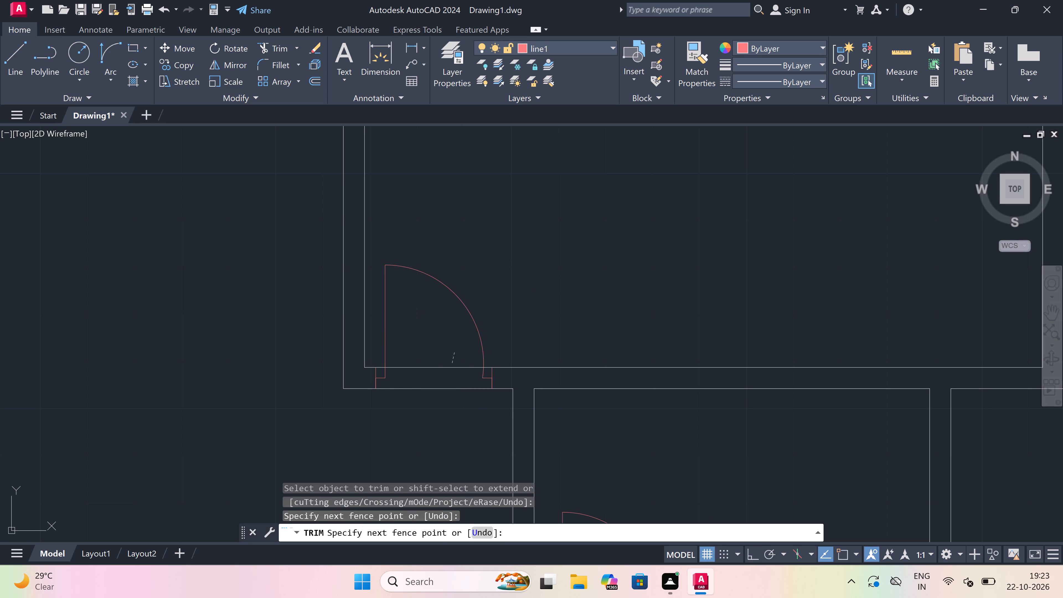
drag(433, 425, 432, 421)
click(438, 361)
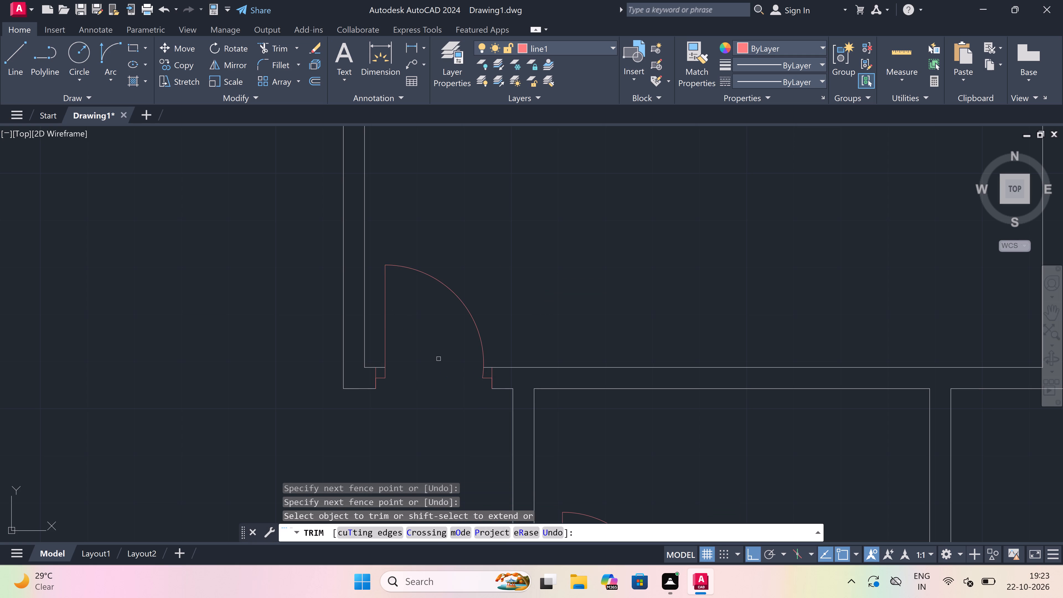
key(Escape)
Draw a jamb across the left wall of the narrow room above, near its bottom corner, with a 2" stub upward and a 2' leaf rightward.
key(l)
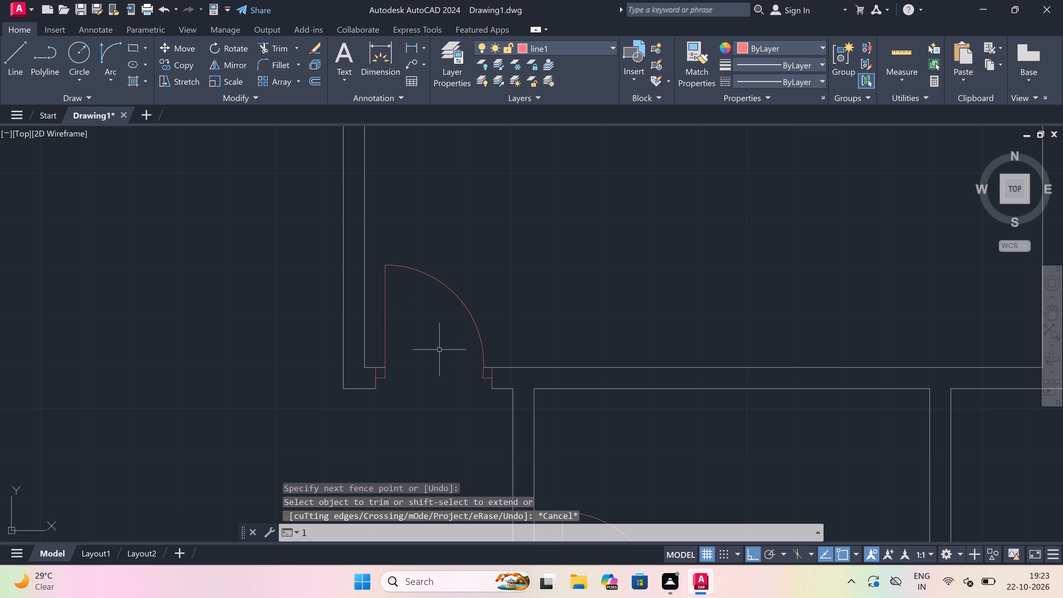
key(space)
scroll(441, 345, down, 6)
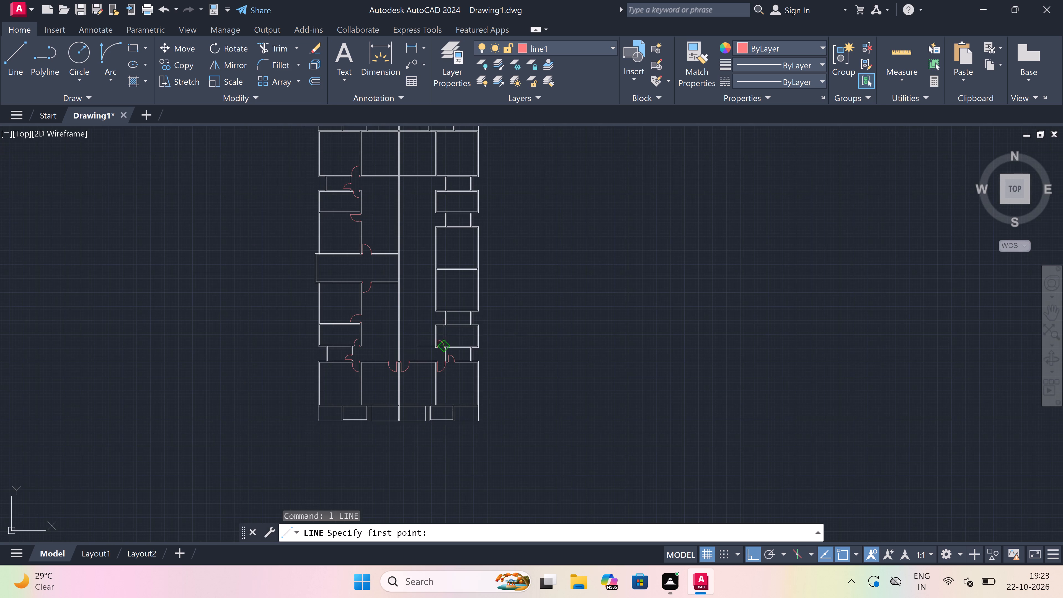
scroll(425, 309, up, 1)
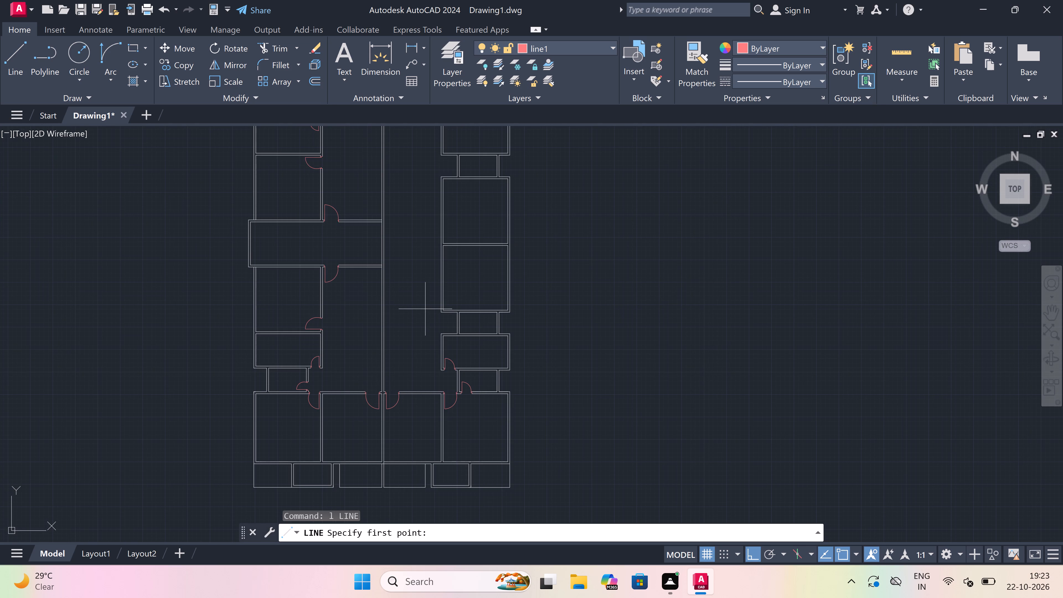
scroll(456, 339, up, 2)
scroll(471, 301, up, 3)
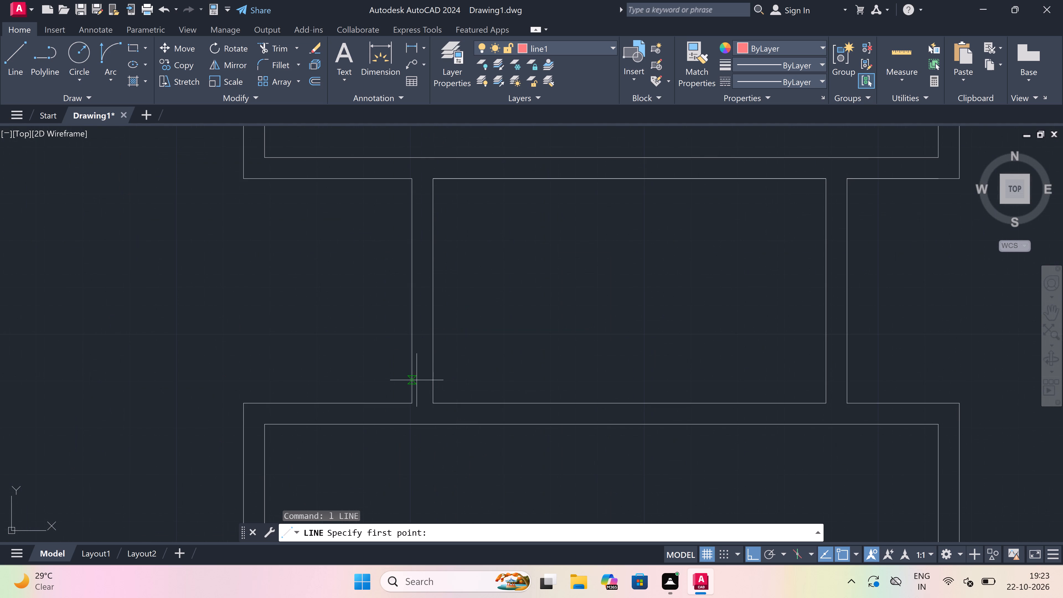
click(413, 387)
click(436, 388)
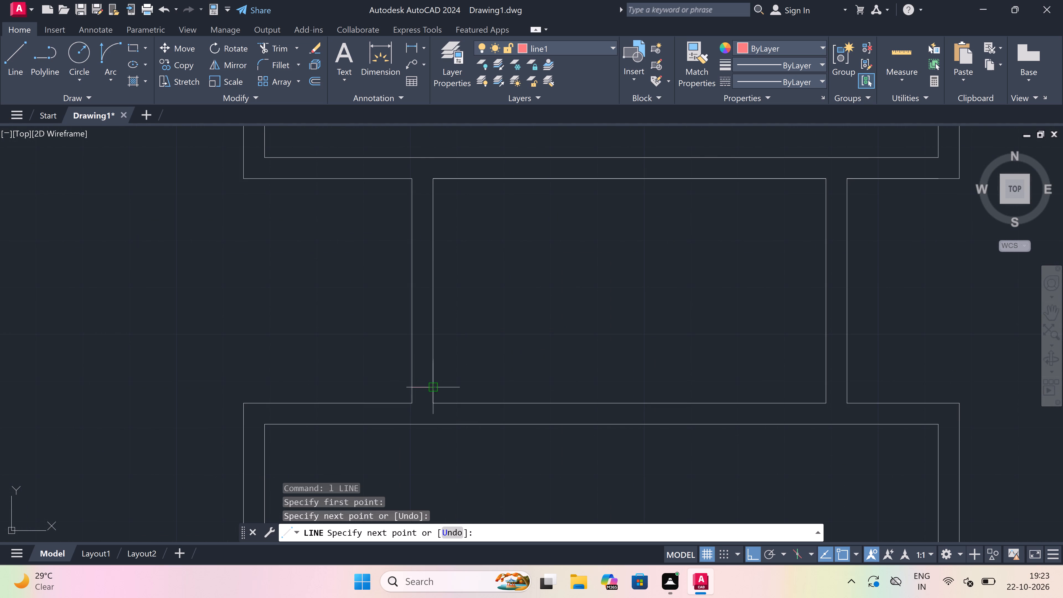
drag(419, 386, 418, 372)
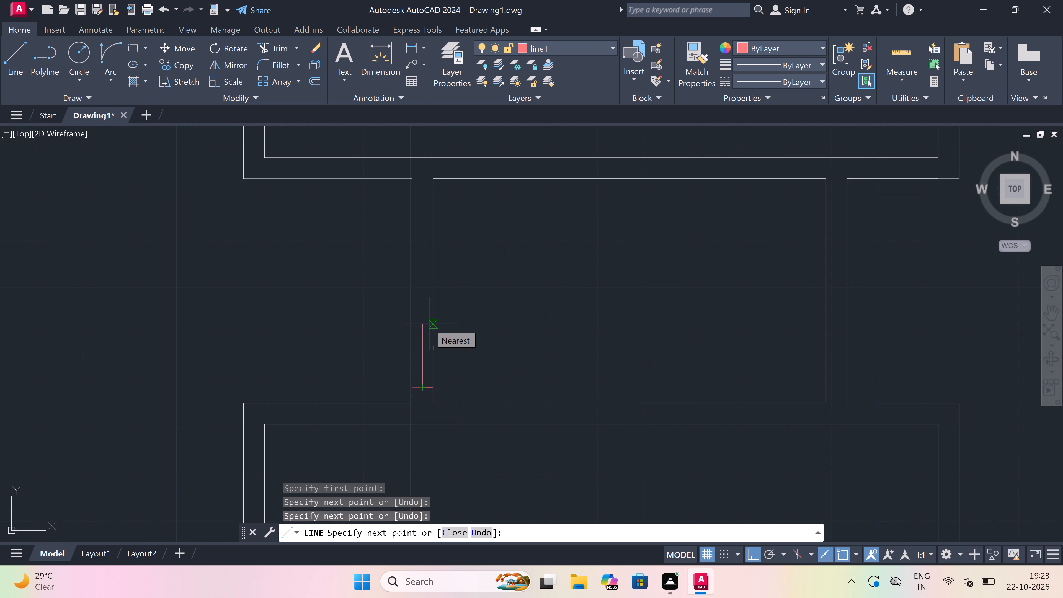
key(2)
key(shift+quotedbl)
key(space)
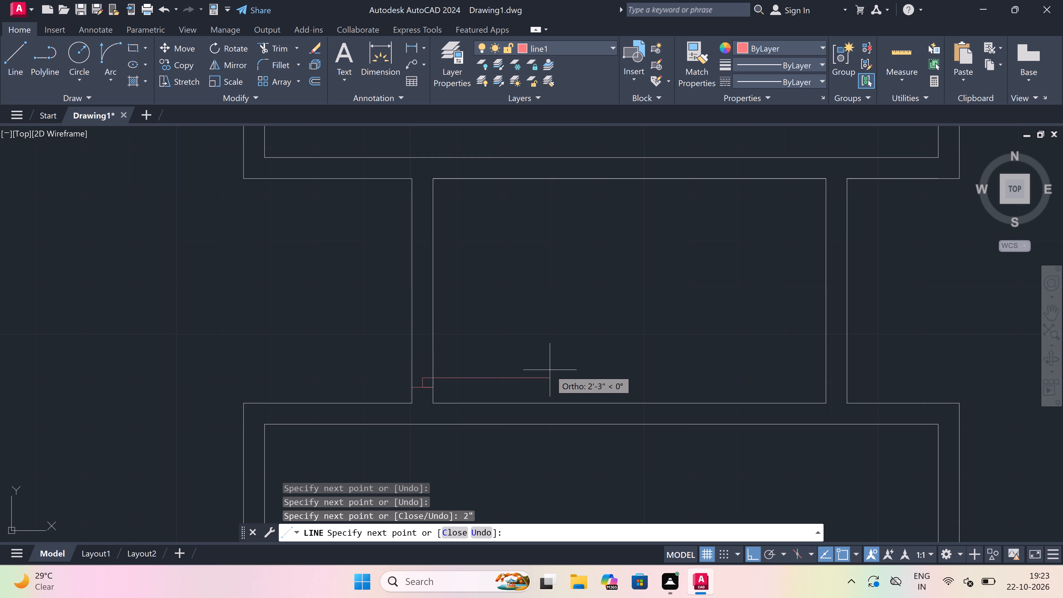
text(2')
key(space)
key(Escape)
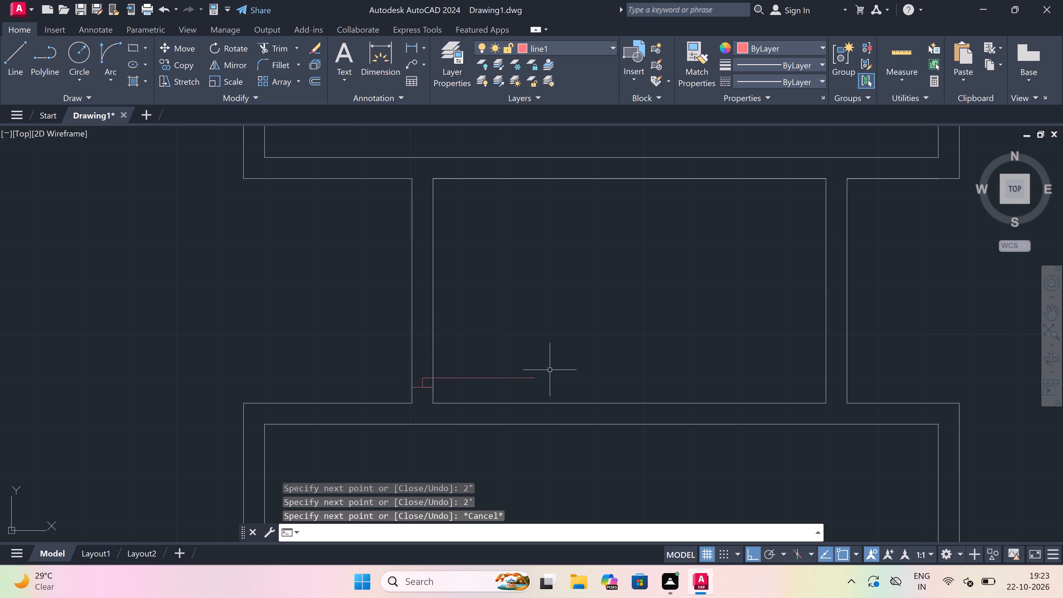
Draw the upper jamb line across the narrow room's left wall, with a 2" stub downward from its midpoint.
key(space)
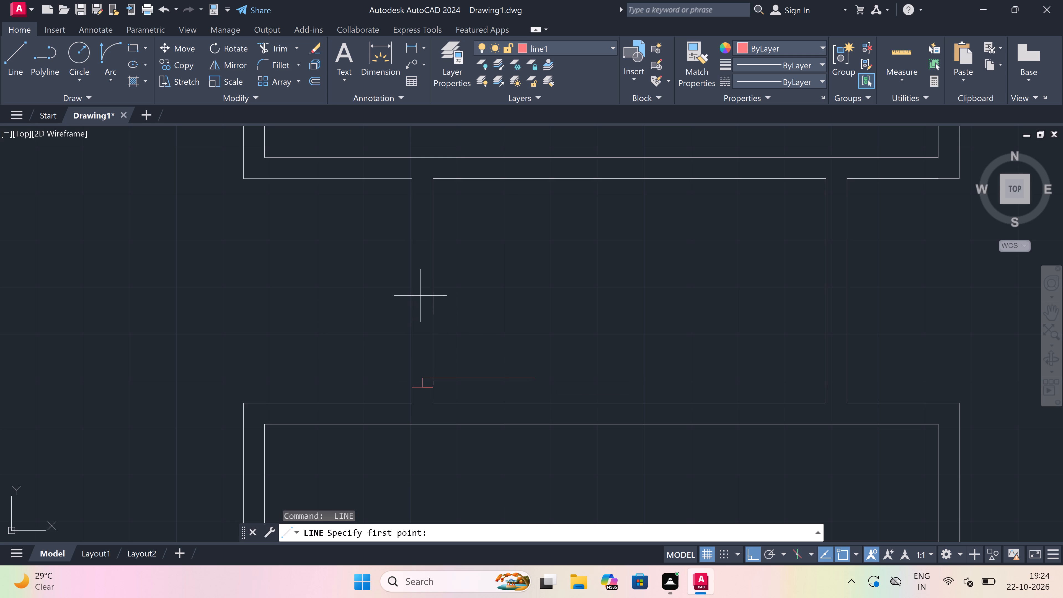
drag(418, 294, 424, 297)
click(433, 295)
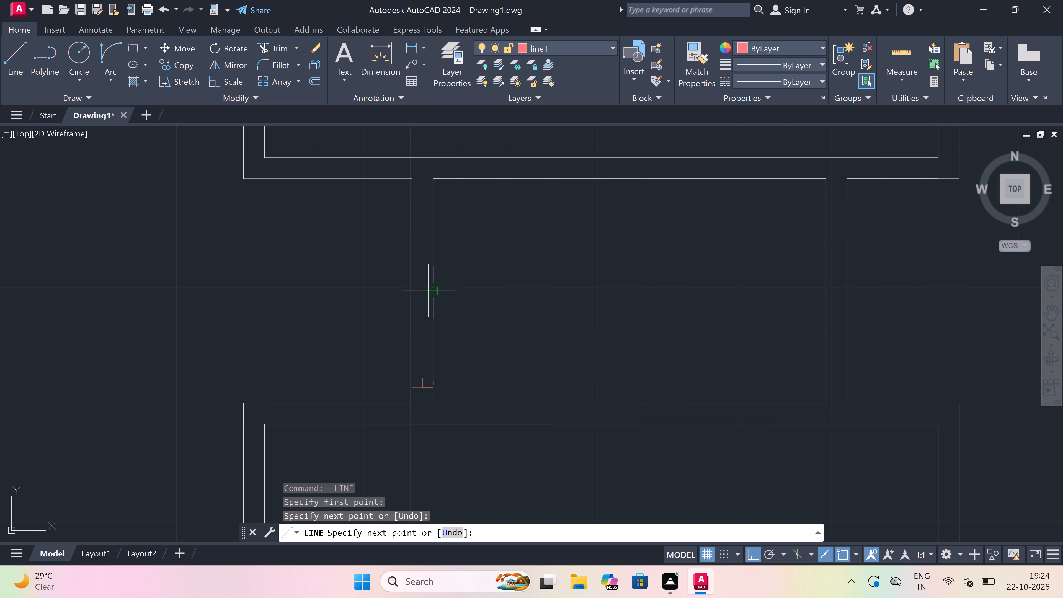
drag(425, 288, 423, 293)
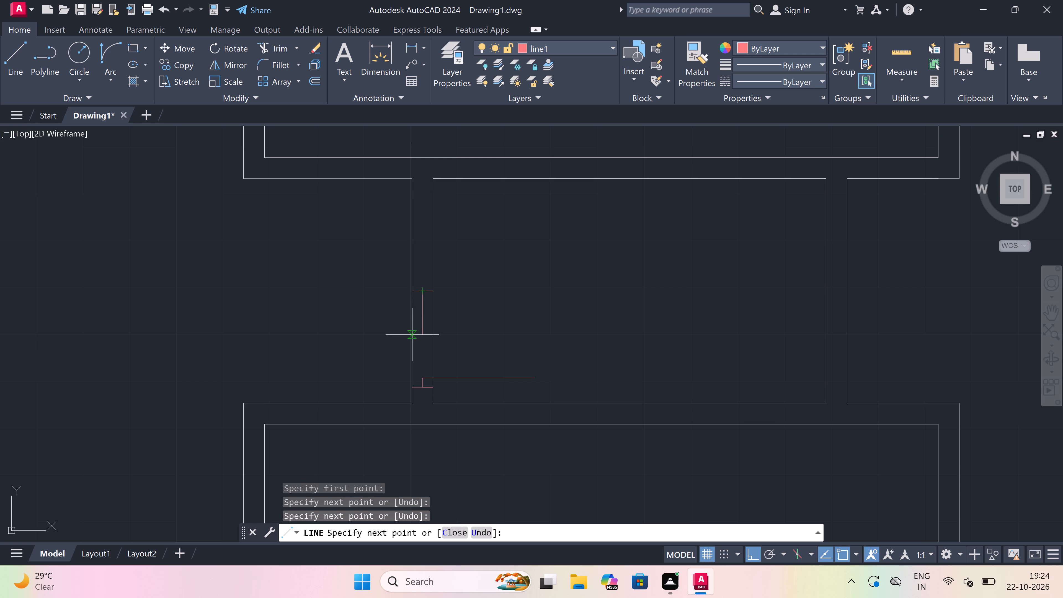
text(2")
key(space)
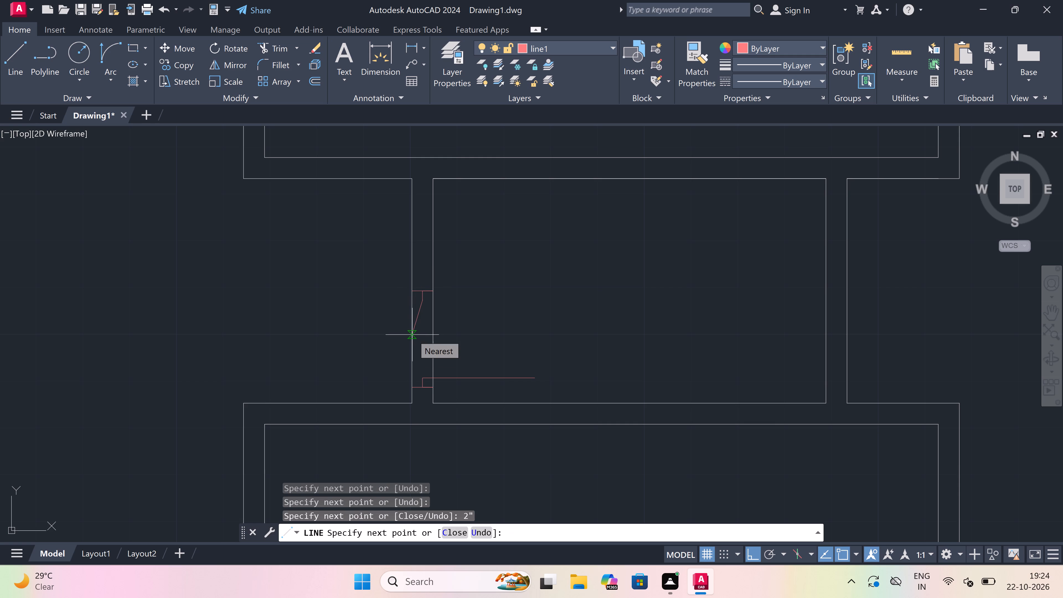
key(Escape)
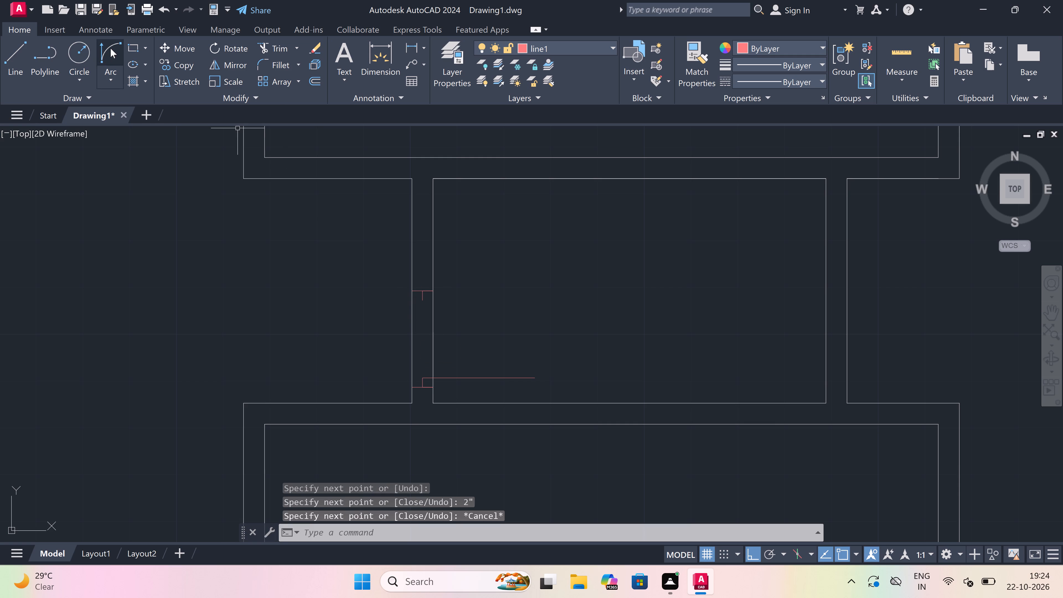
Draw the narrow room's door swing with a Start, End, Direction arc from the leaf's right end to the upper jamb's stub.
click(110, 48)
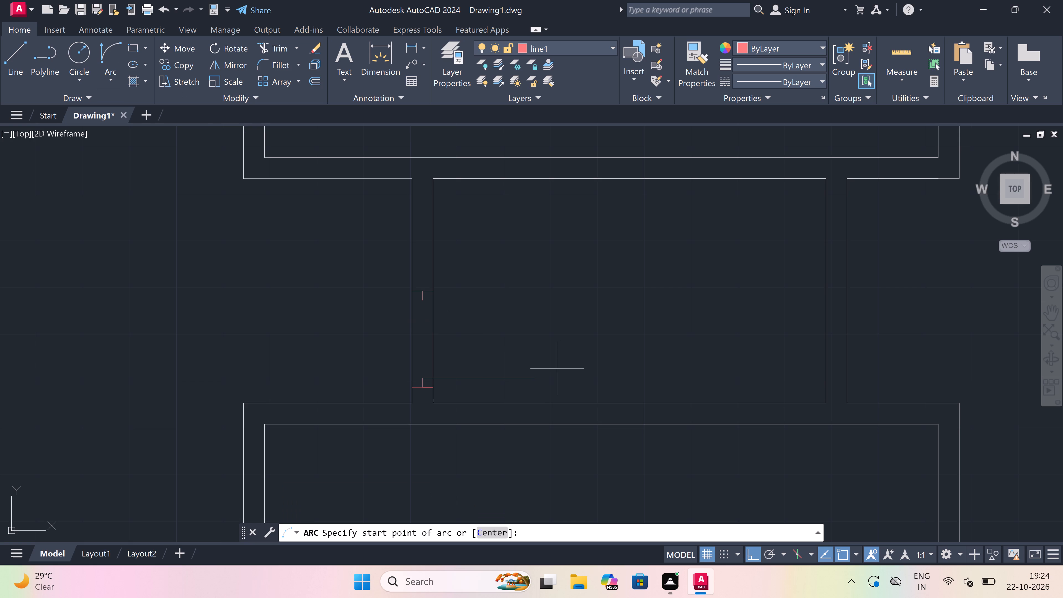
drag(535, 379, 532, 370)
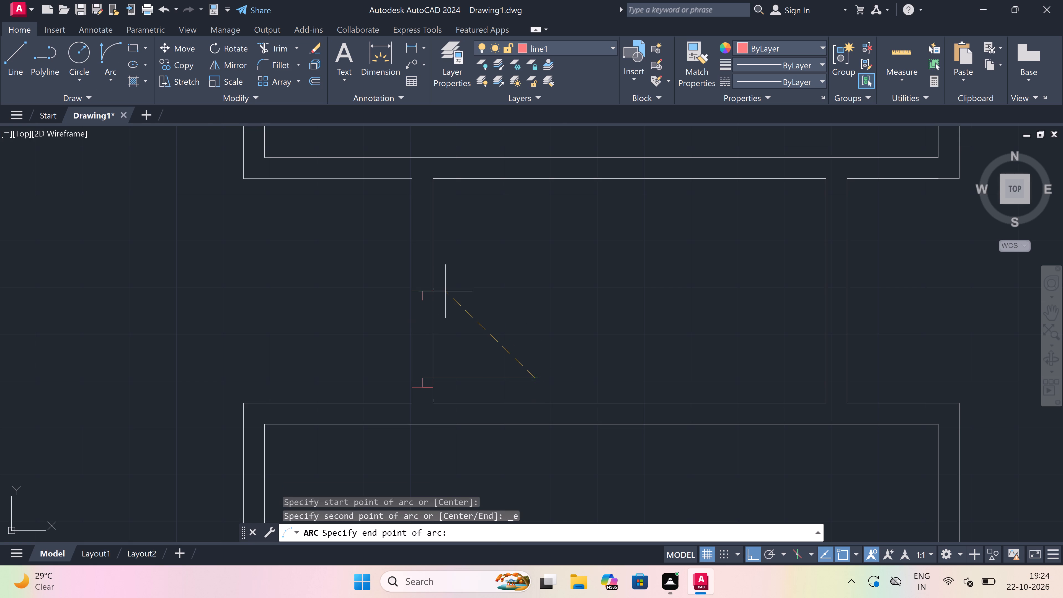
click(422, 301)
click(481, 275)
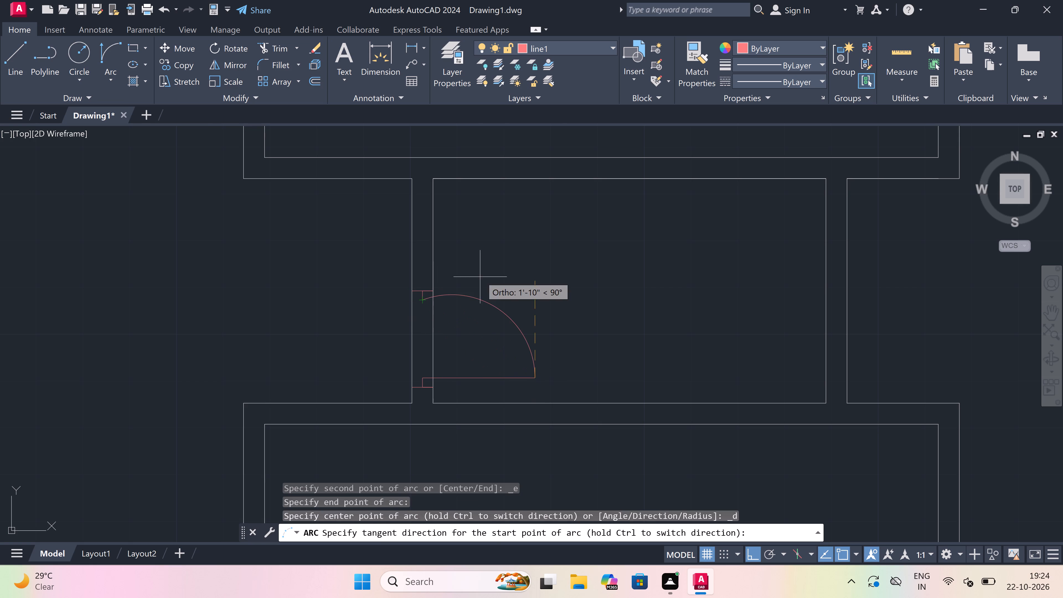
Trim the narrow room's two left wall lines between the door jambs to open the doorway.
key(t)
key(r)
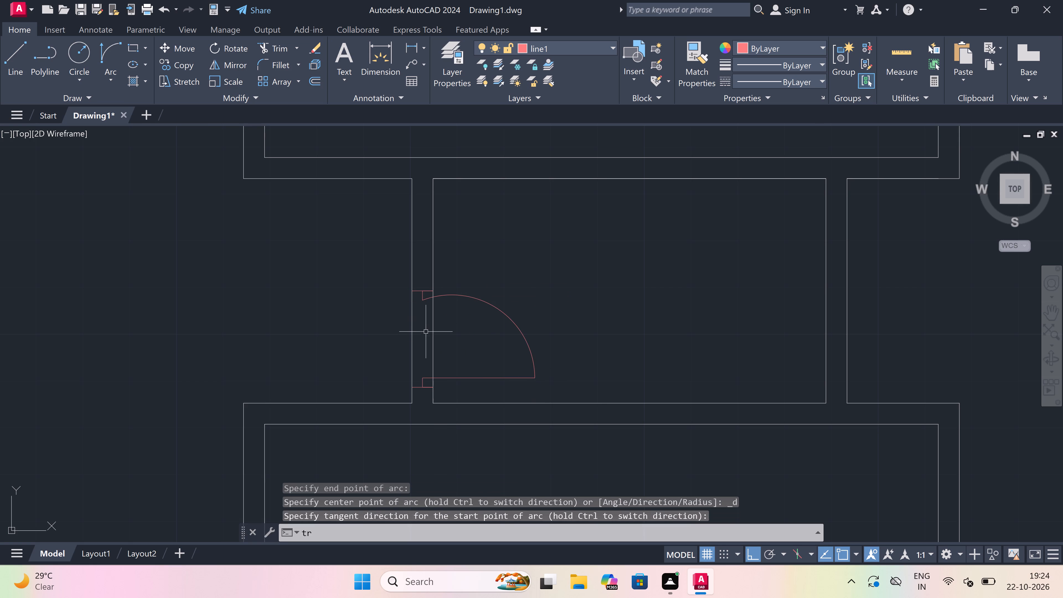
key(space)
drag(450, 344, 433, 344)
click(341, 348)
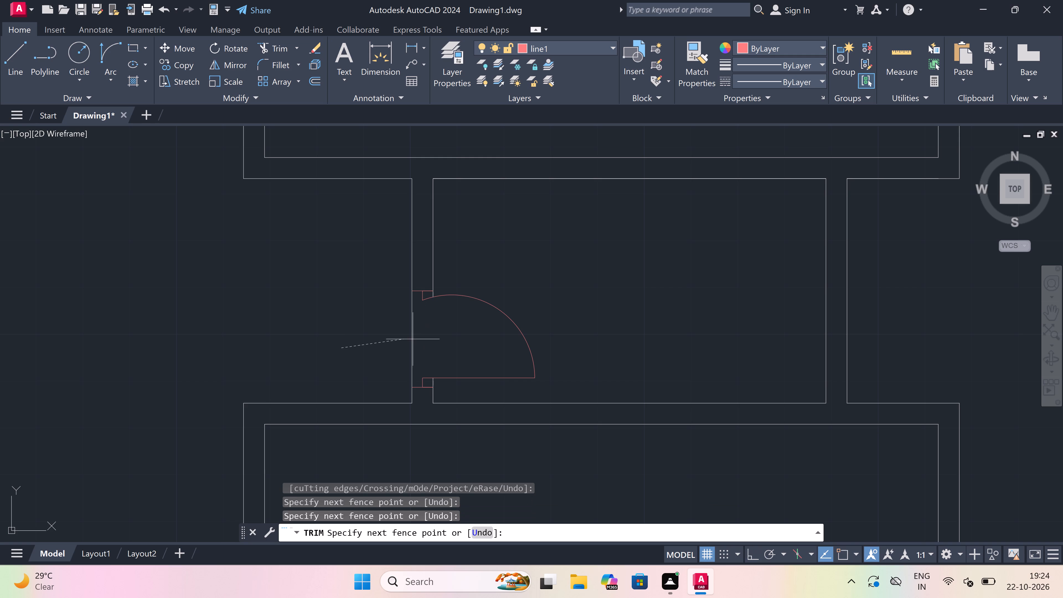
click(420, 339)
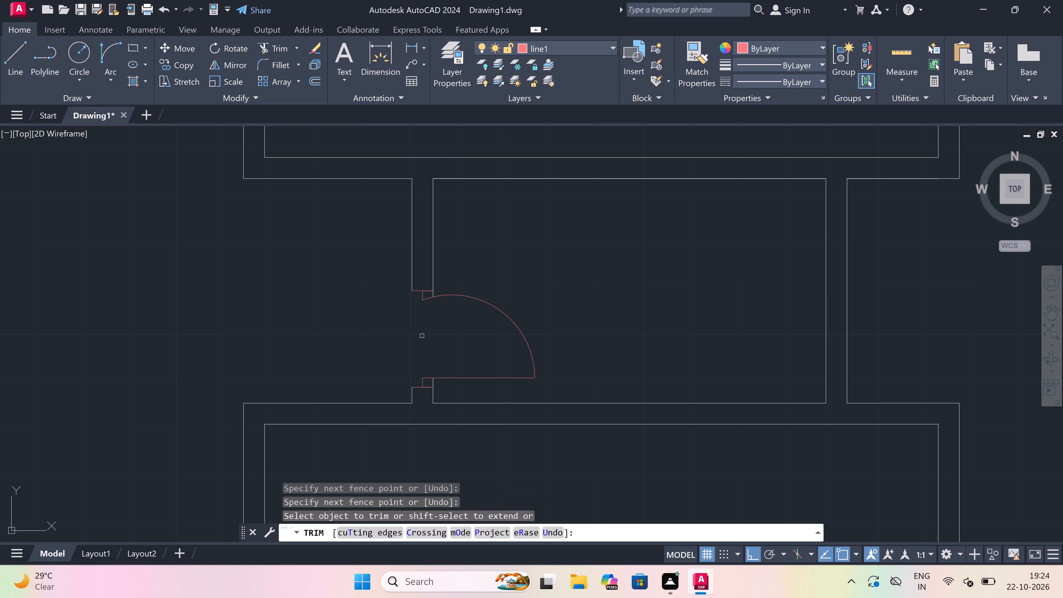
scroll(422, 336, down, 1)
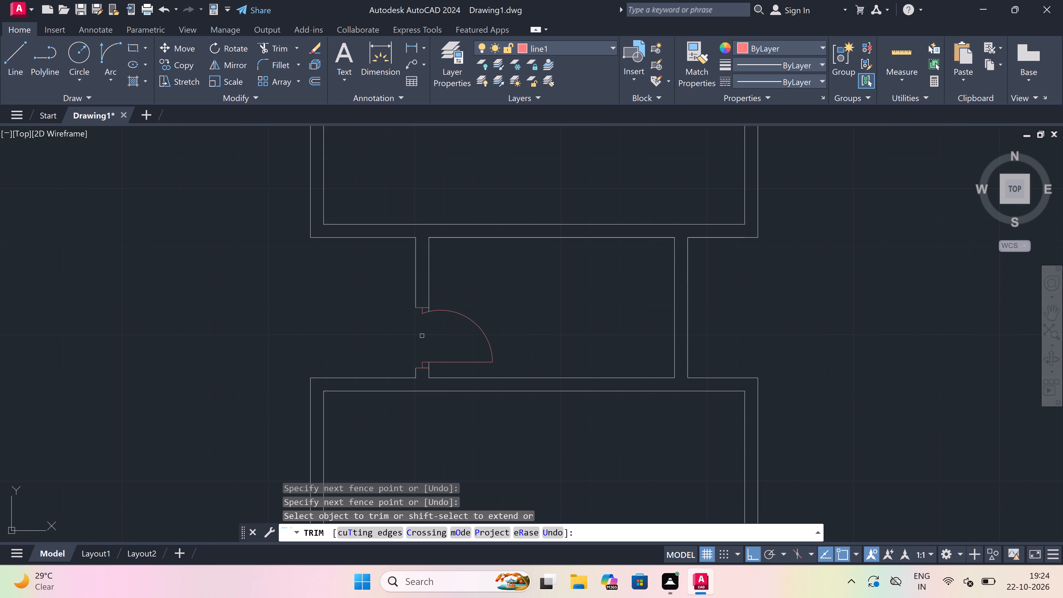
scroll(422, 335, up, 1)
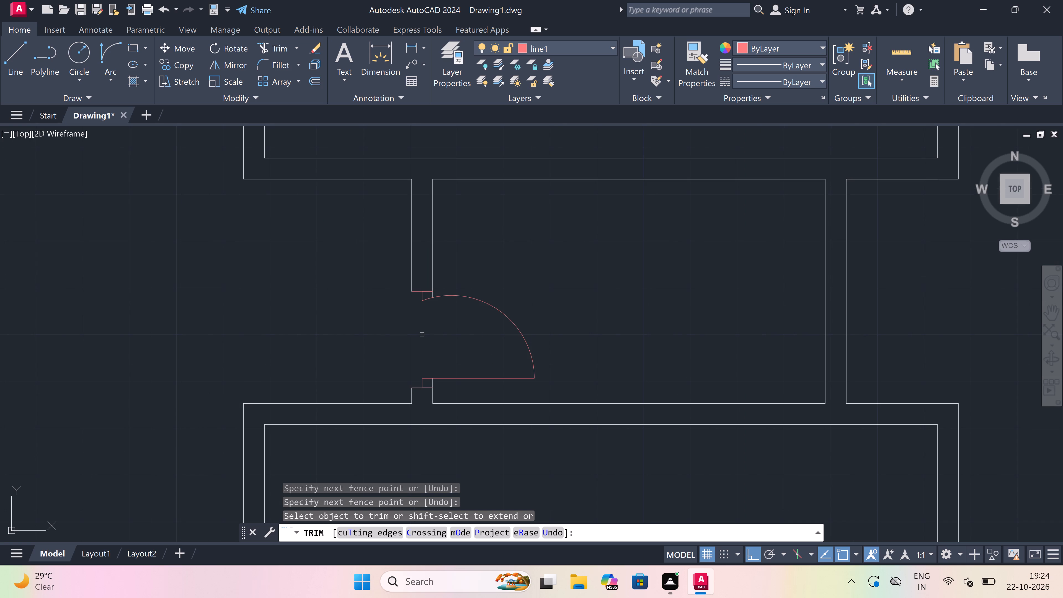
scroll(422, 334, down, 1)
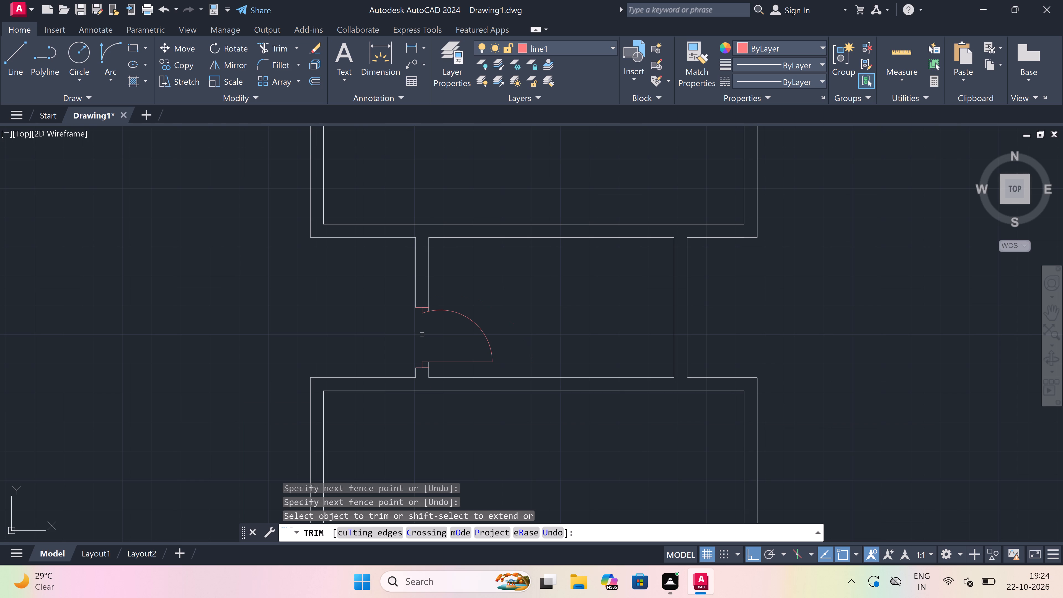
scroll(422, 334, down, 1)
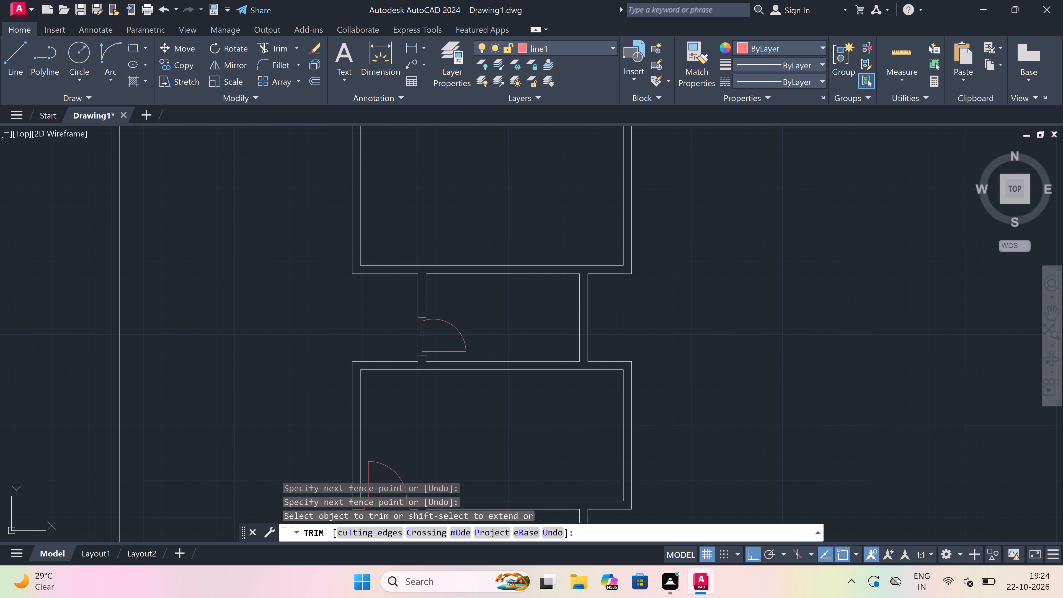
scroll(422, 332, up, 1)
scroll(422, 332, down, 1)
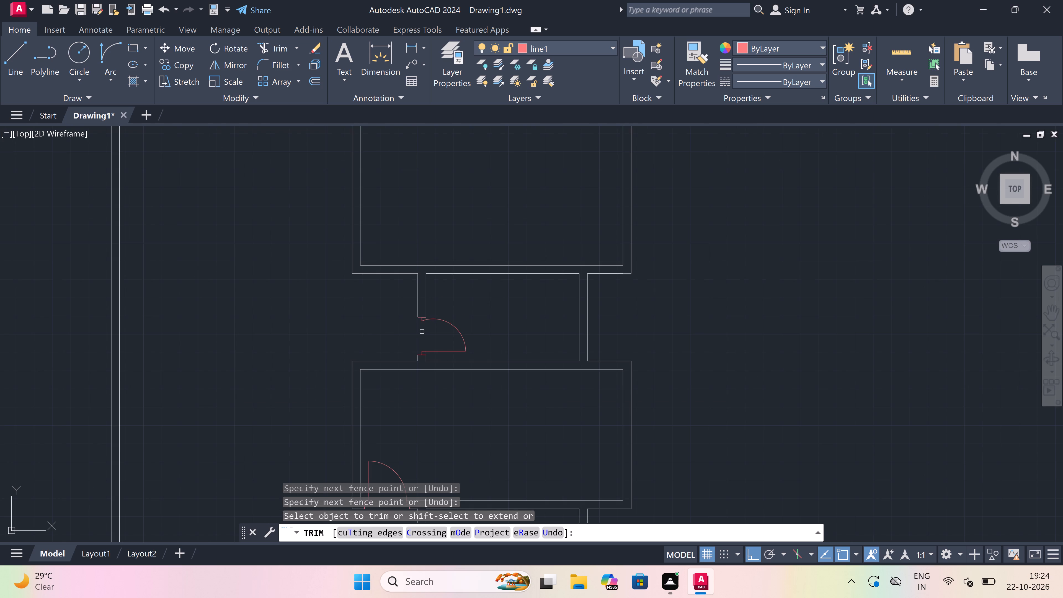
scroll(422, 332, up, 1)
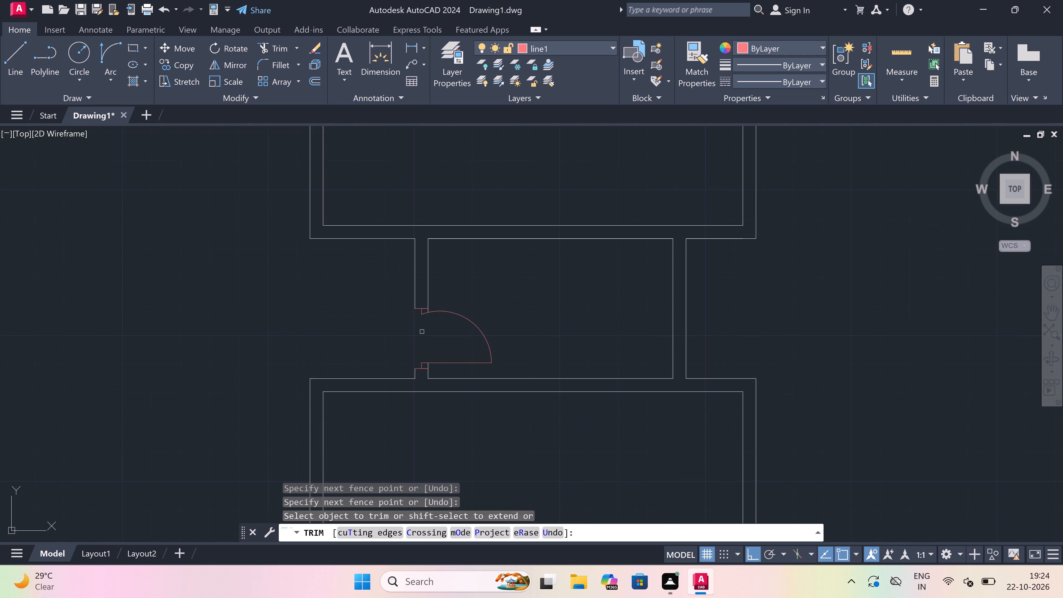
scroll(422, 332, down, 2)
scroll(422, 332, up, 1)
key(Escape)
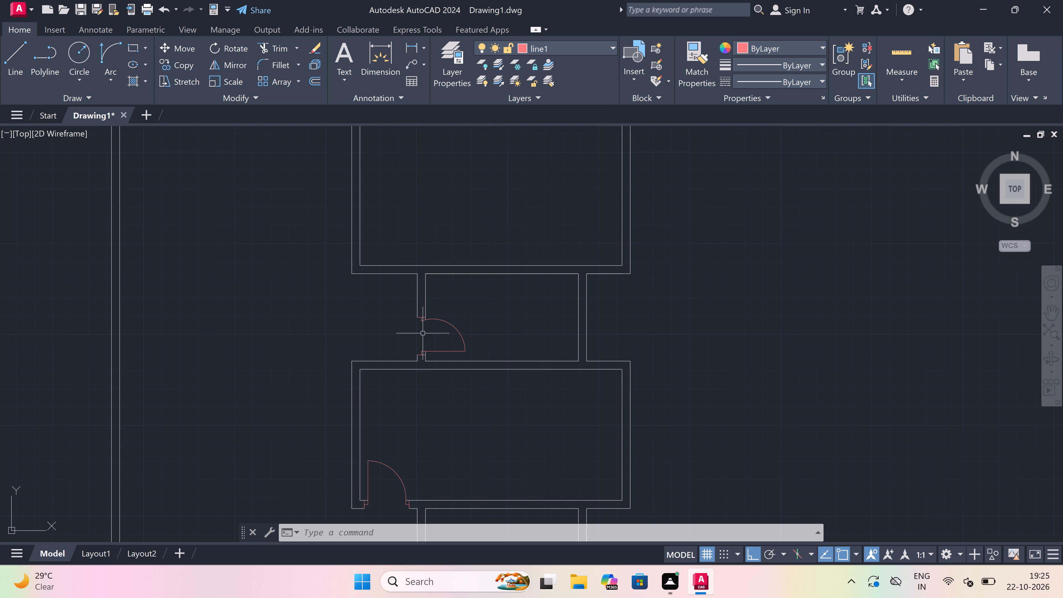
Draw a jamb across the left wall of the large room above, near its bottom corner, with a 2" stub upward and a 3' leaf rightward.
scroll(420, 332, down, 4)
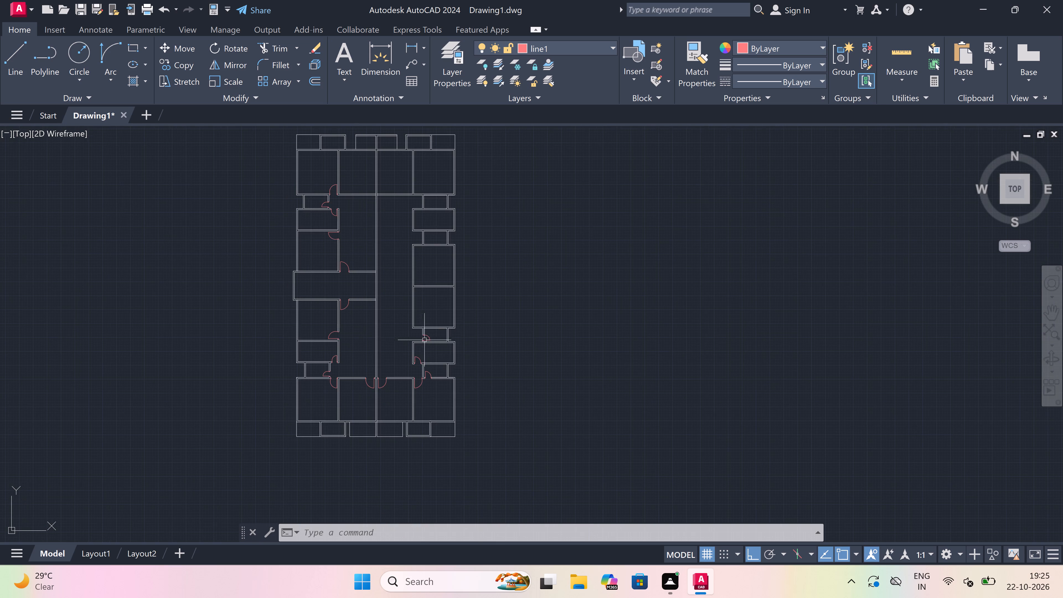
scroll(395, 311, up, 1)
text(l)
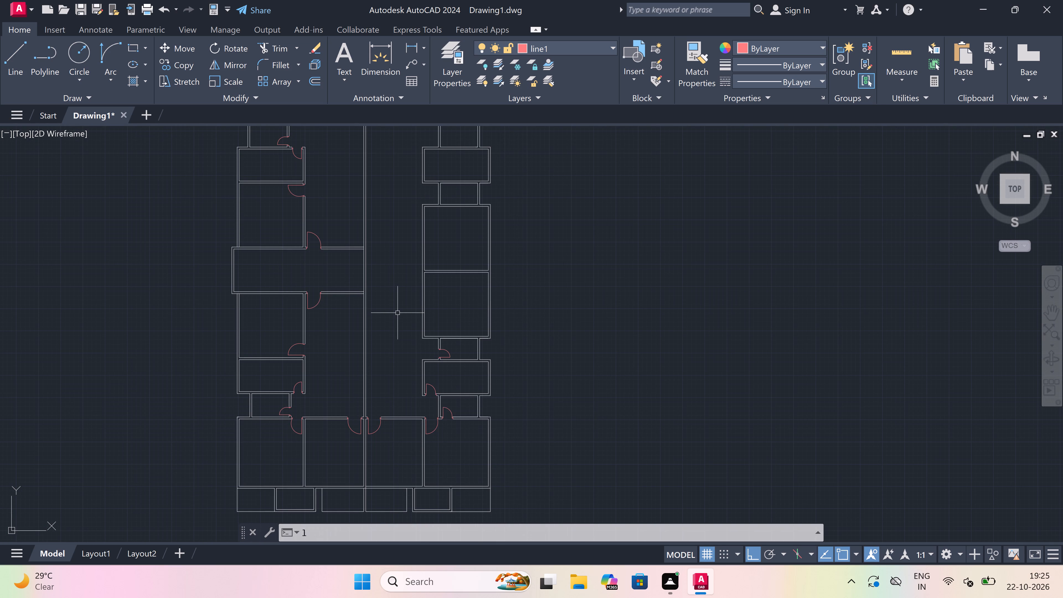
key(space)
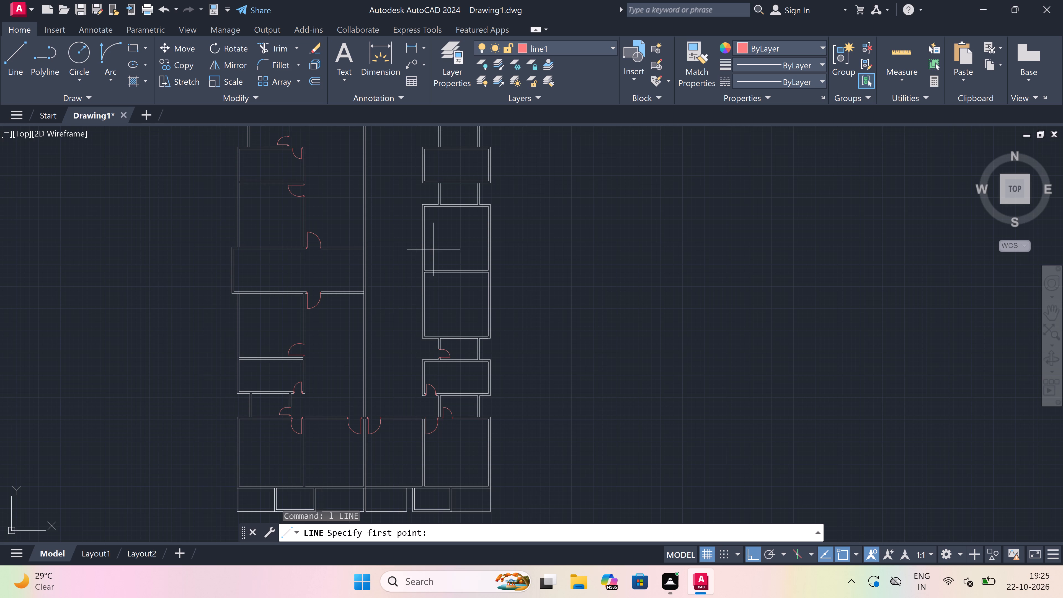
scroll(403, 371, up, 1)
scroll(430, 296, up, 2)
scroll(429, 333, up, 2)
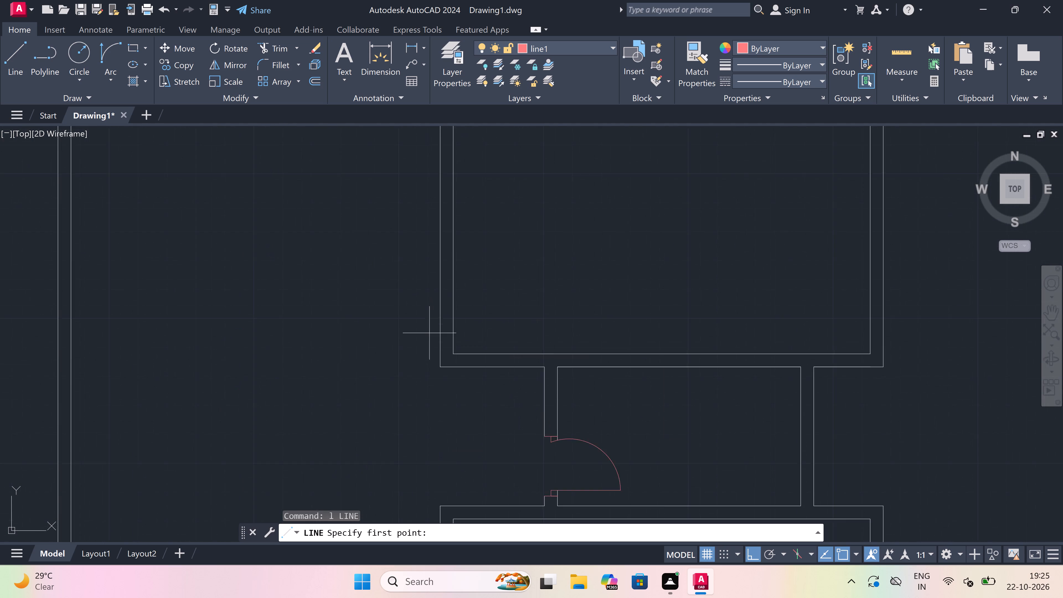
click(447, 347)
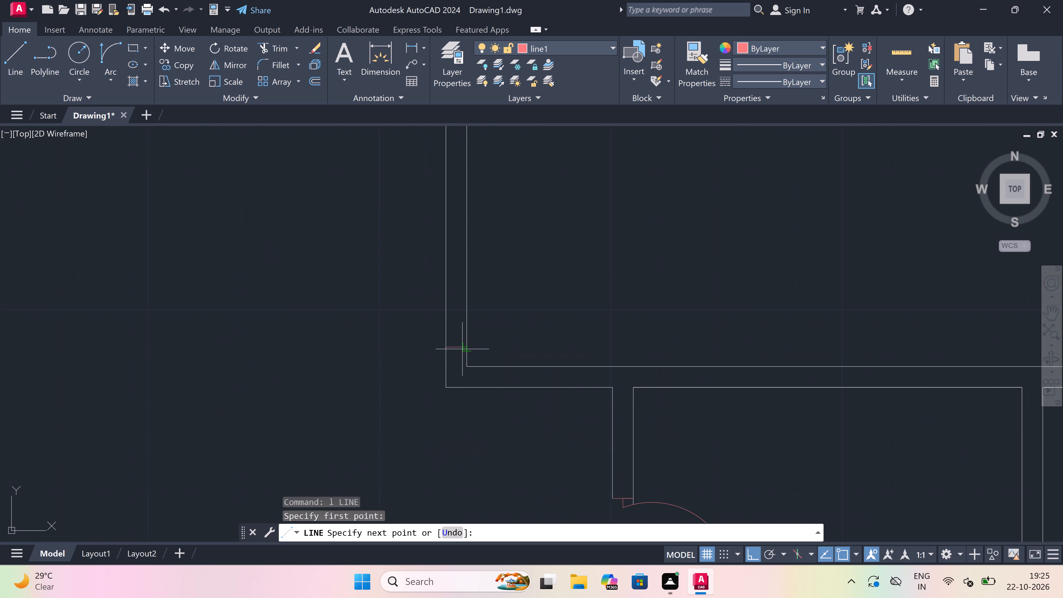
click(462, 349)
click(452, 346)
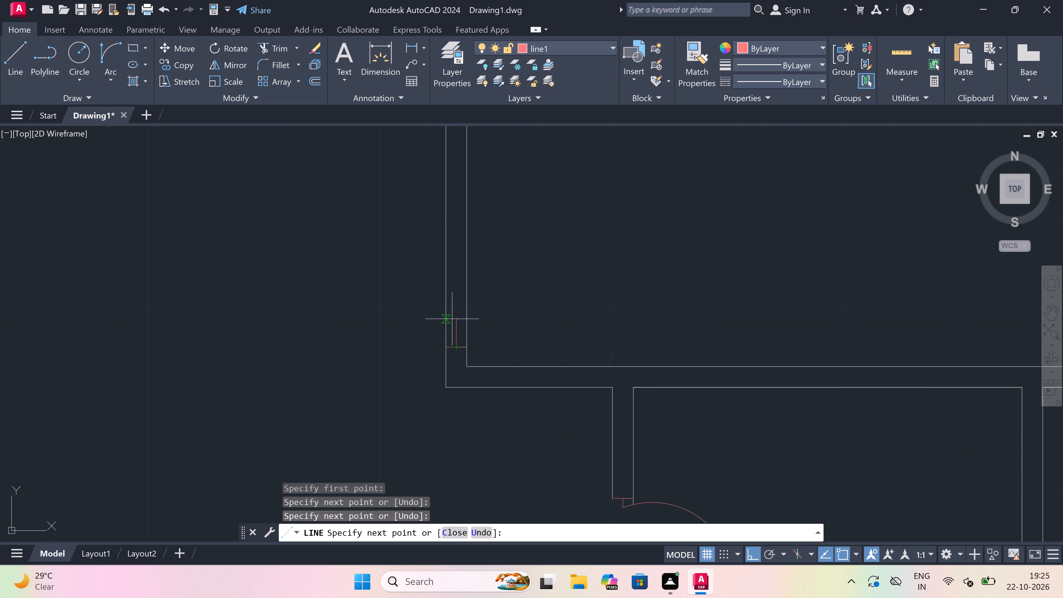
key(2)
text(")
key(space)
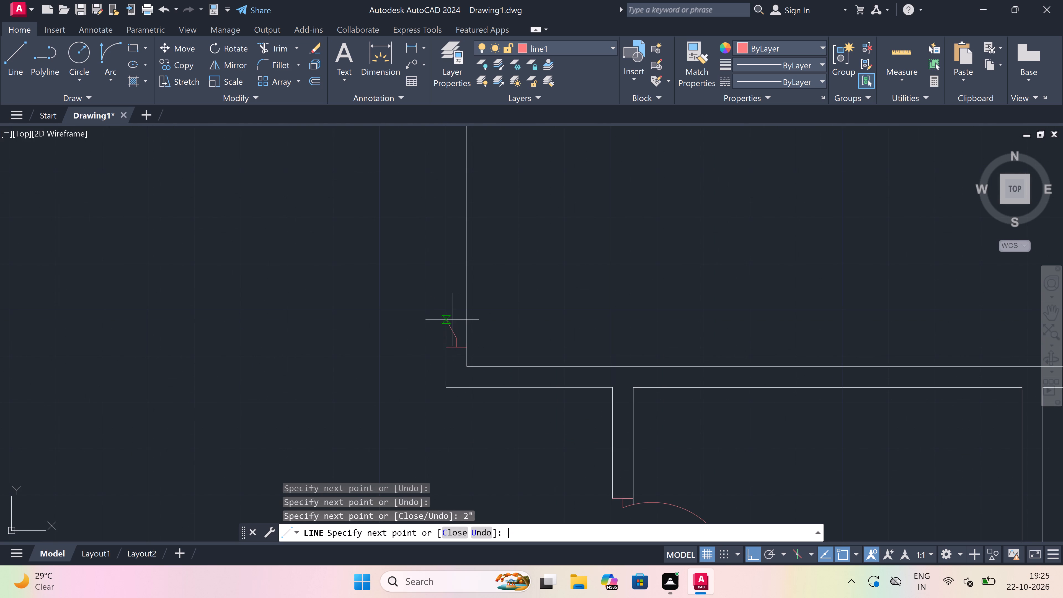
key(2)
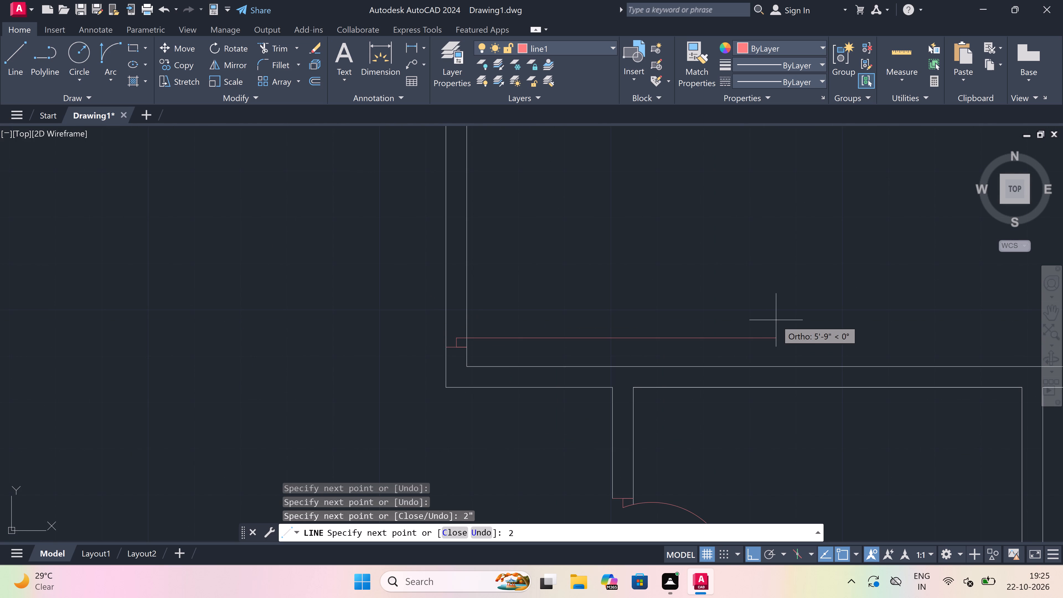
key(BackSpace)
text(3')
key(space)
key(Escape)
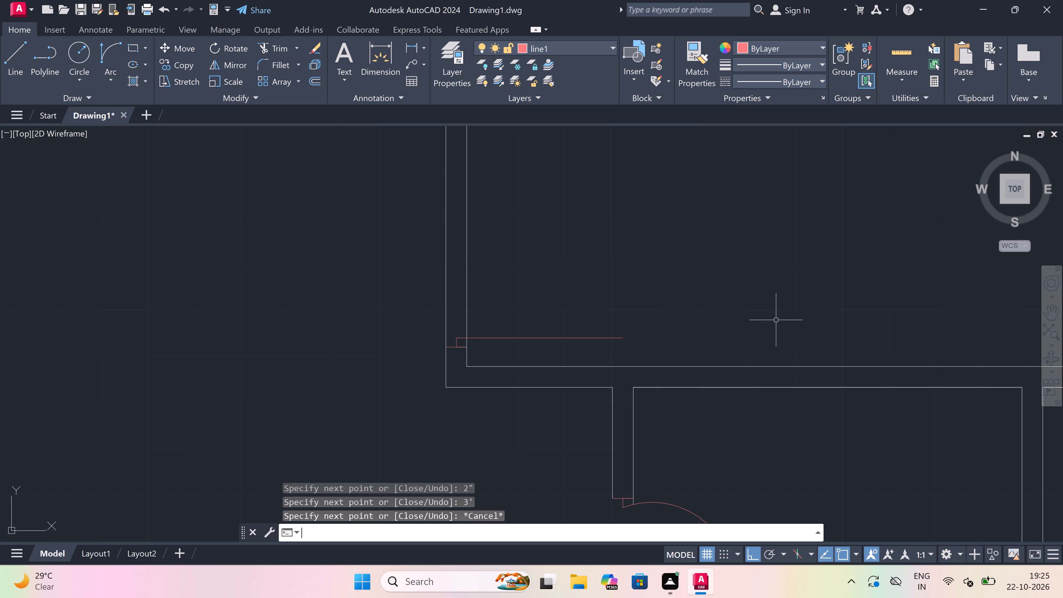
Draw the upper jamb line across the large room's left wall, with a 2" stub downward from its midpoint.
key(space)
scroll(777, 318, down, 2)
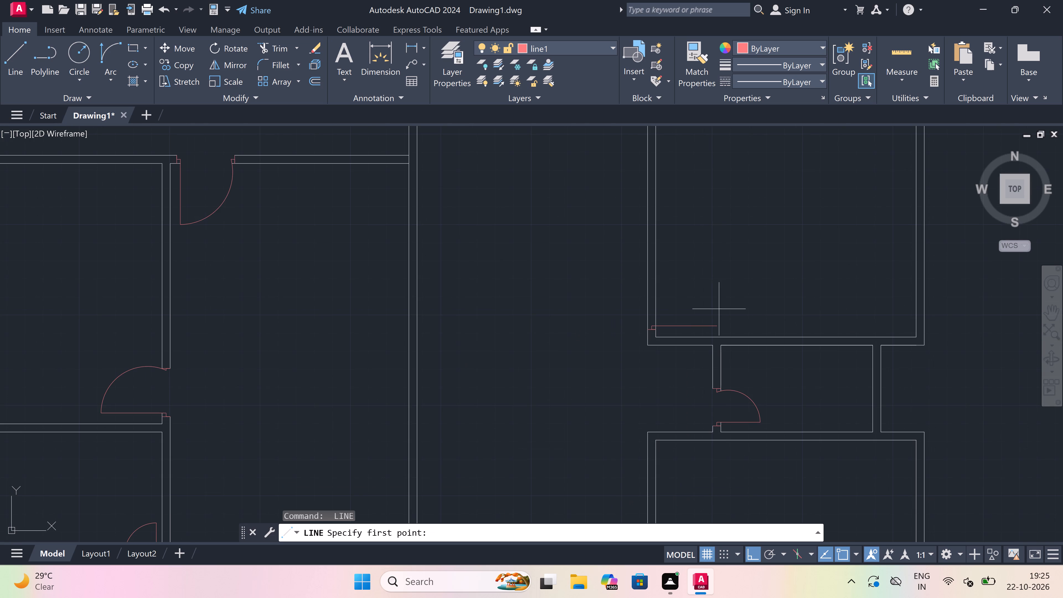
scroll(670, 273, up, 2)
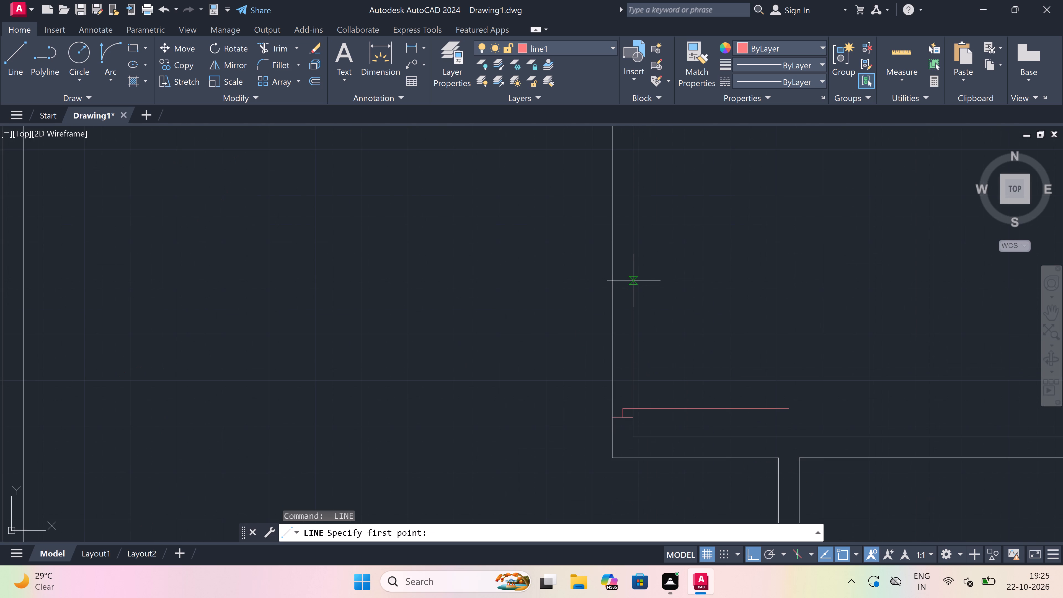
click(634, 279)
click(615, 272)
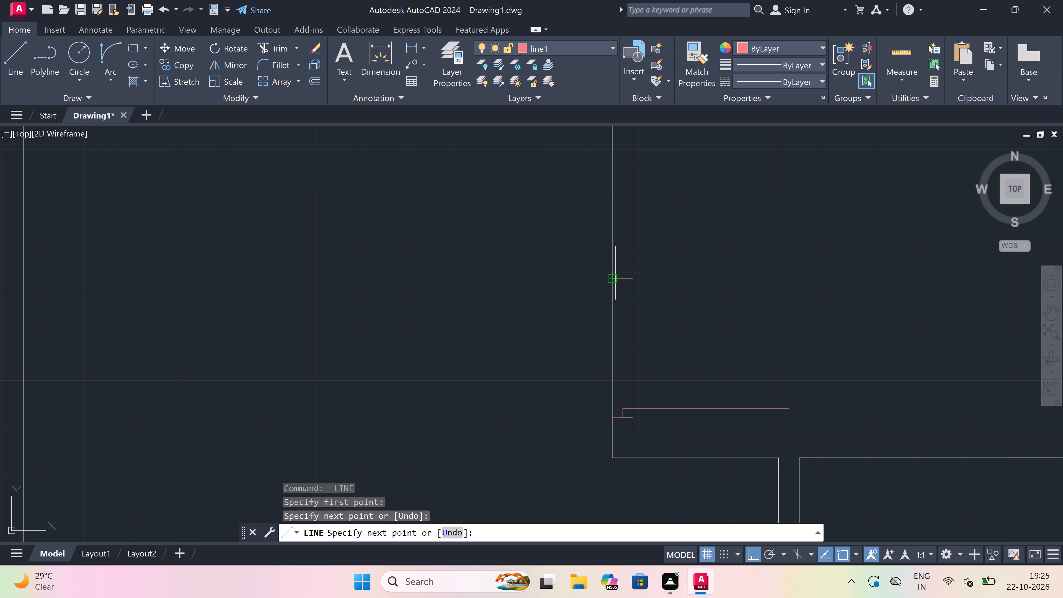
click(619, 275)
key(2)
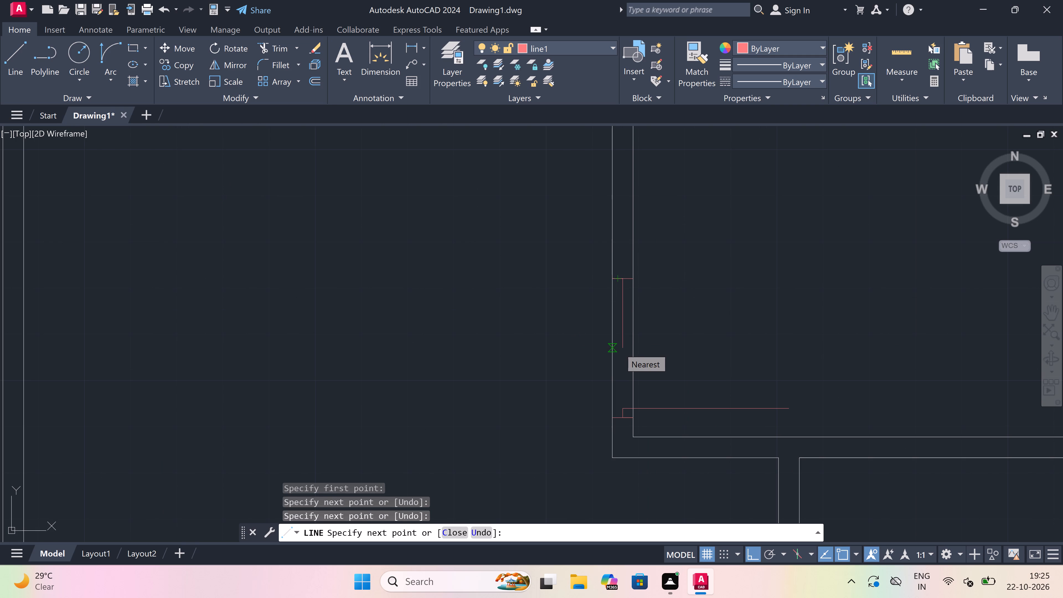
text(")
key(space)
key(Escape)
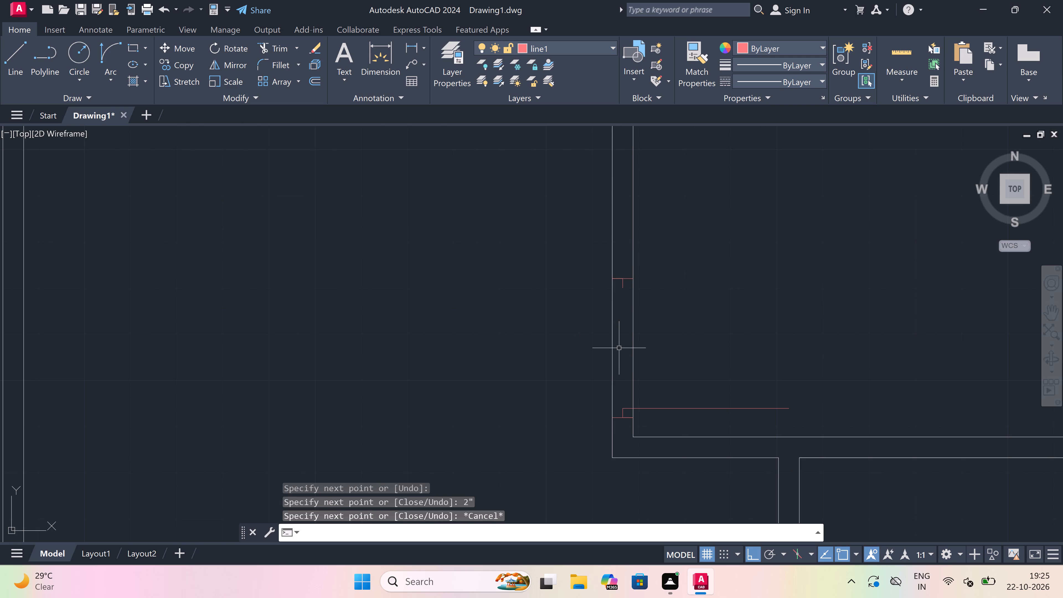
Draw the large room's door swing with a Start, End, Direction arc from the leaf's right end to the upper jamb's stub.
click(115, 42)
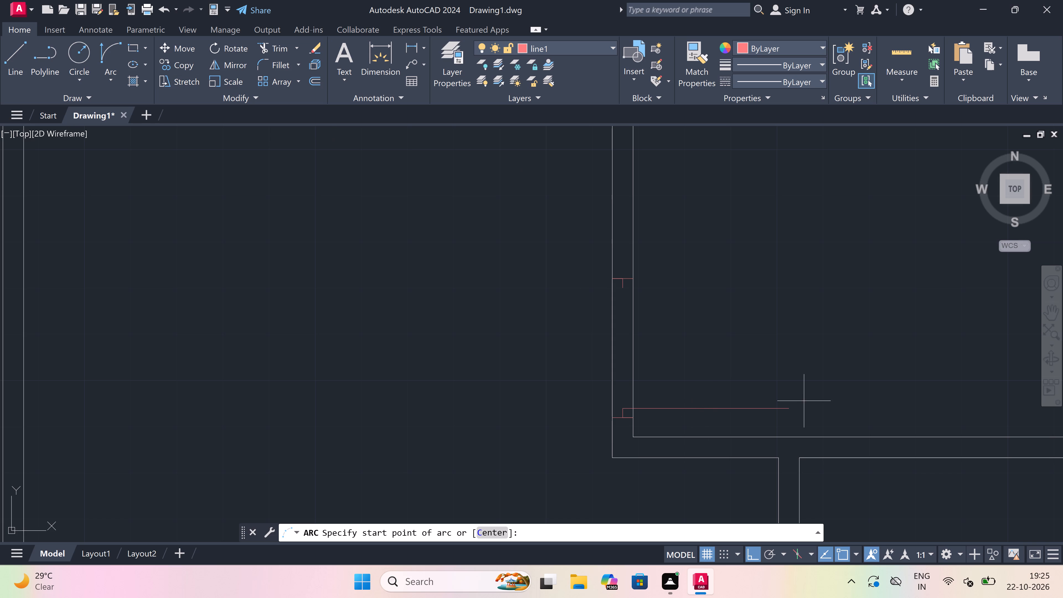
drag(788, 405, 788, 402)
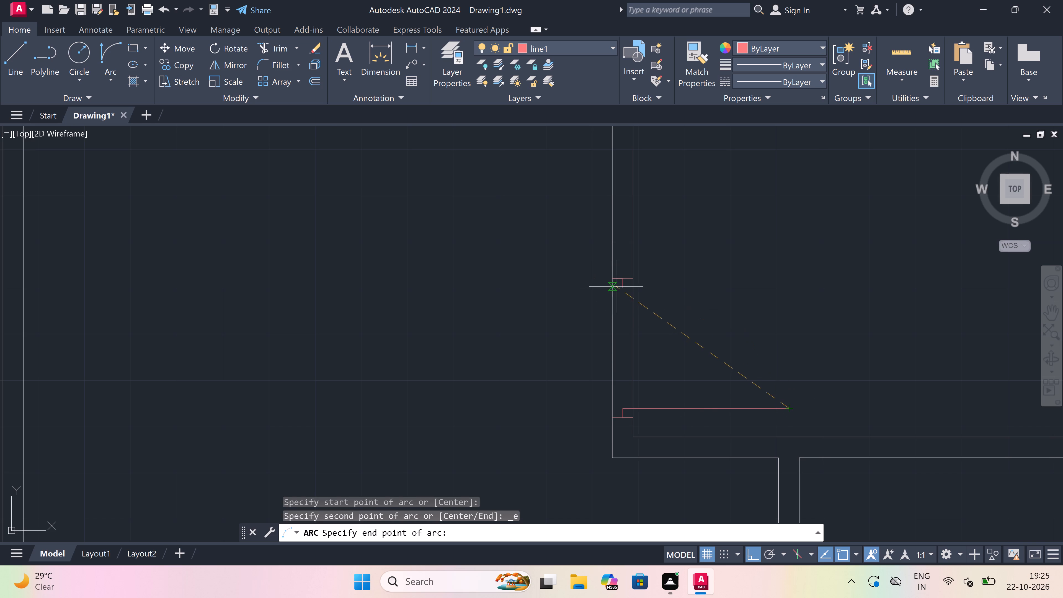
click(627, 290)
click(723, 283)
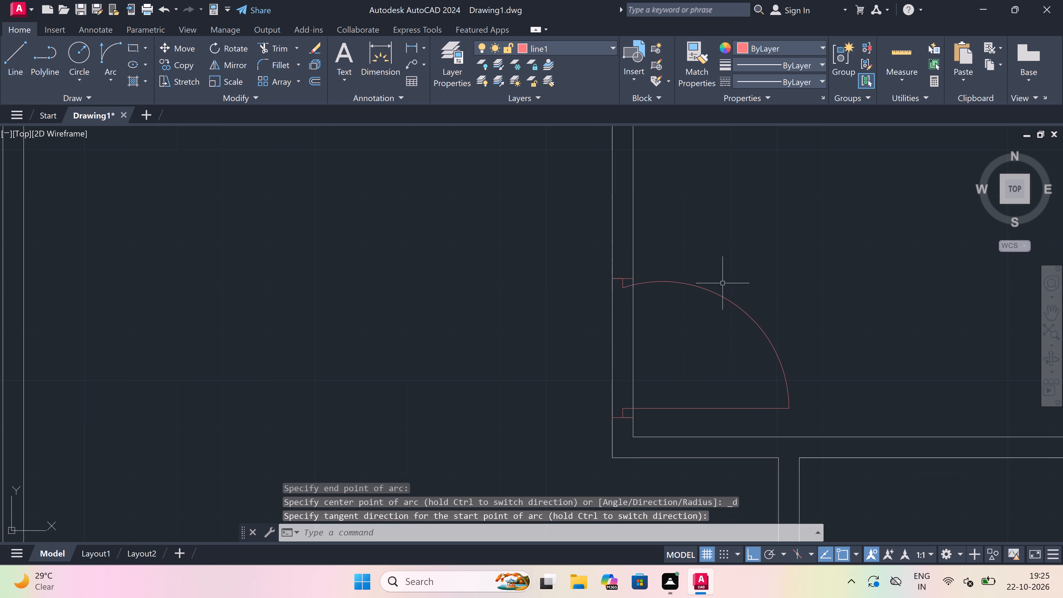
Trim the large room's two left wall lines between the door jambs to open the doorway.
text(tr)
key(space)
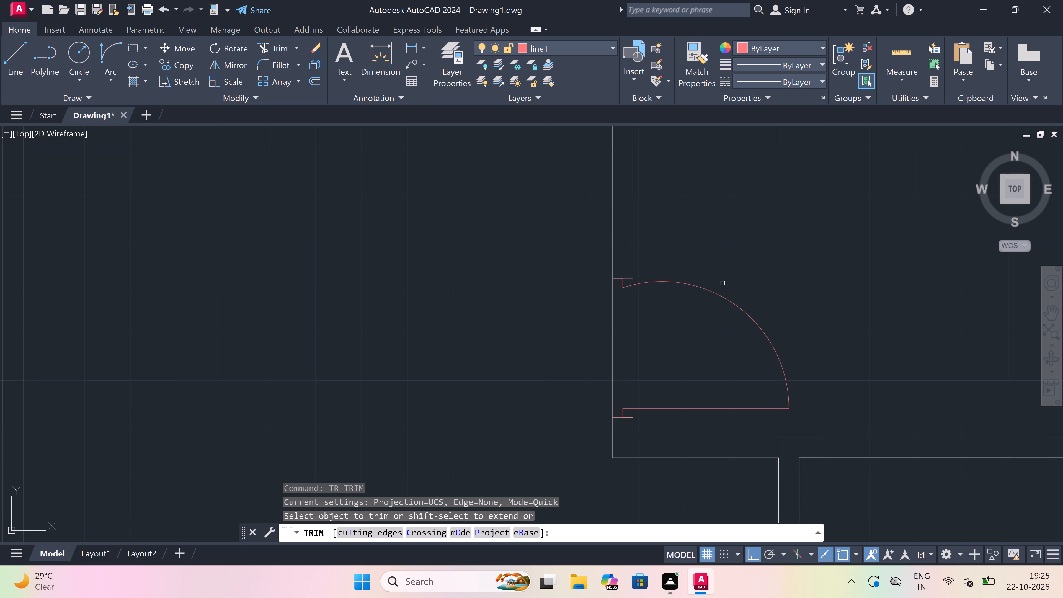
click(694, 364)
drag(449, 324, 453, 324)
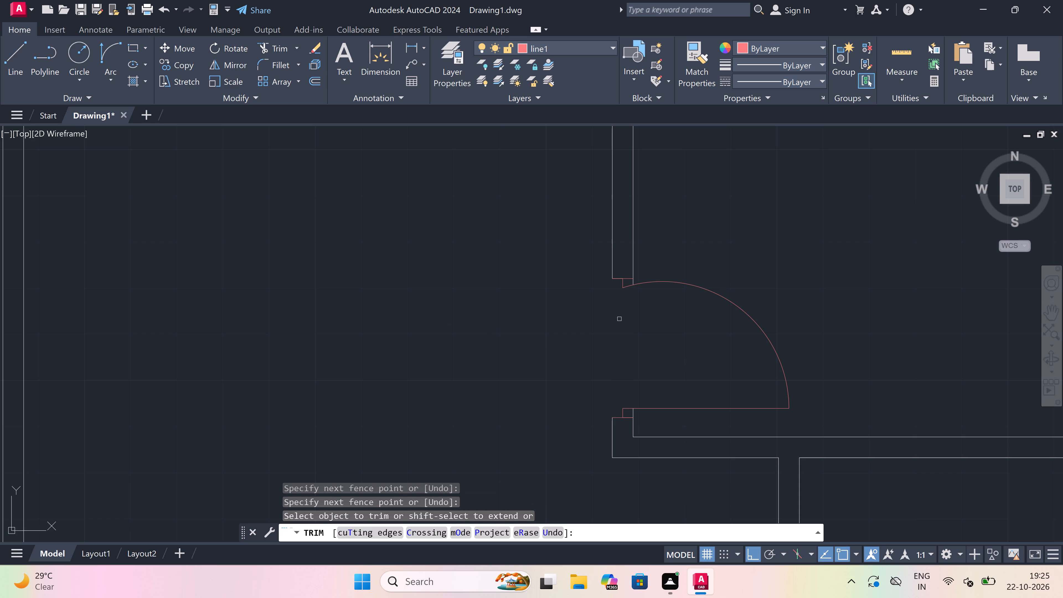
key(Escape)
Draw a jamb across the next large room's left wall, near its top corner, with a 2" stub downward and a 3' leaf rightward.
text(l)
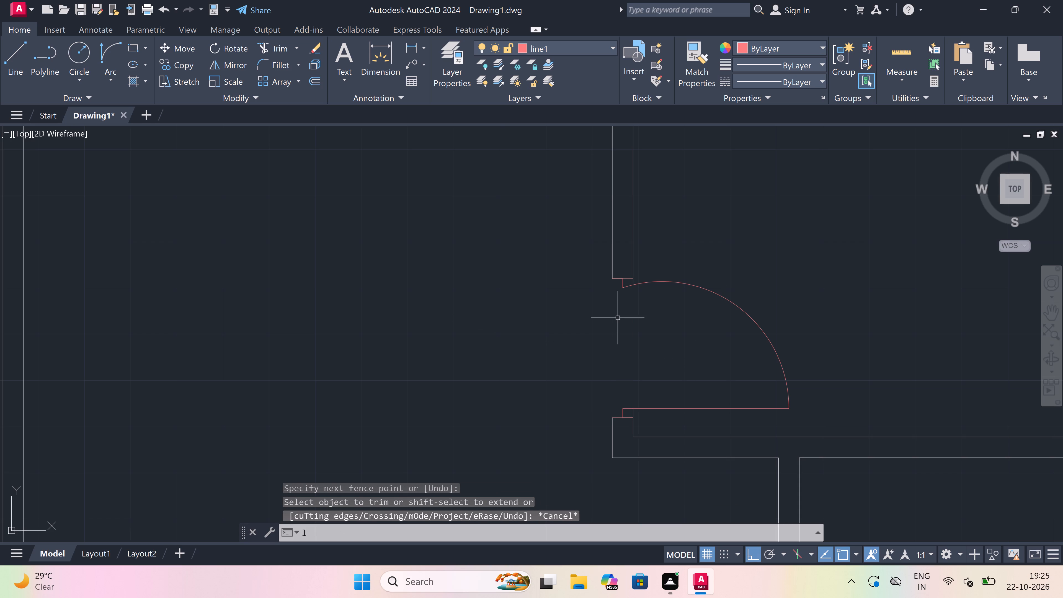
key(space)
scroll(621, 316, up, 1)
scroll(620, 326, down, 4)
scroll(567, 338, down, 2)
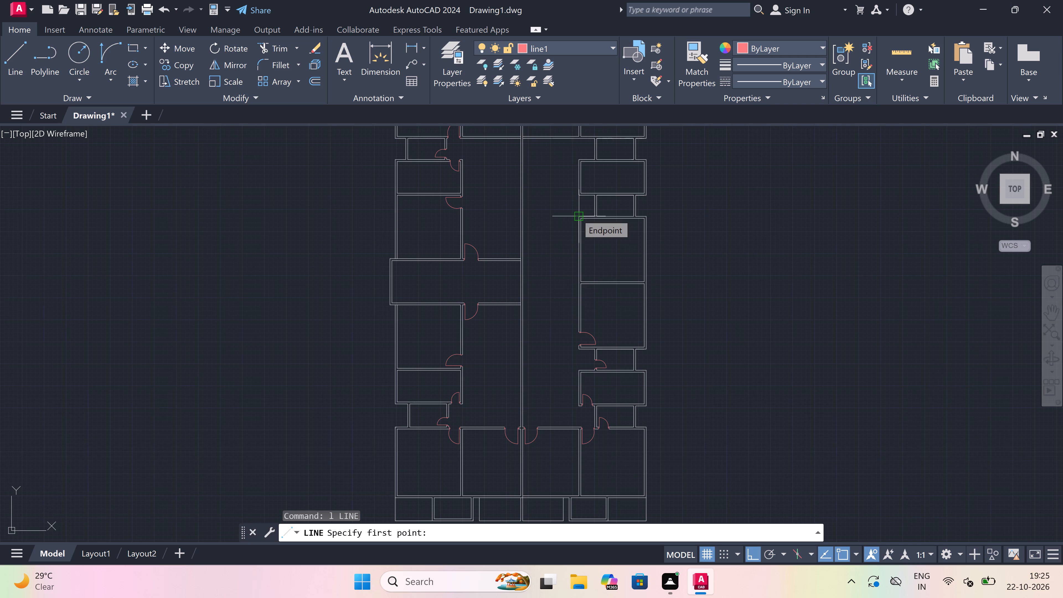
scroll(576, 214, up, 5)
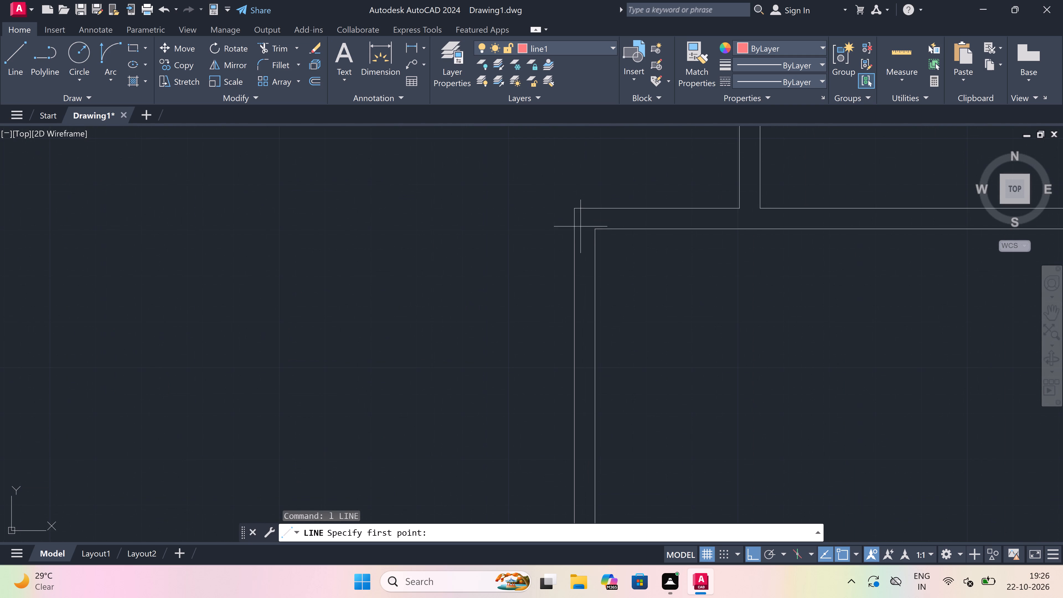
click(579, 243)
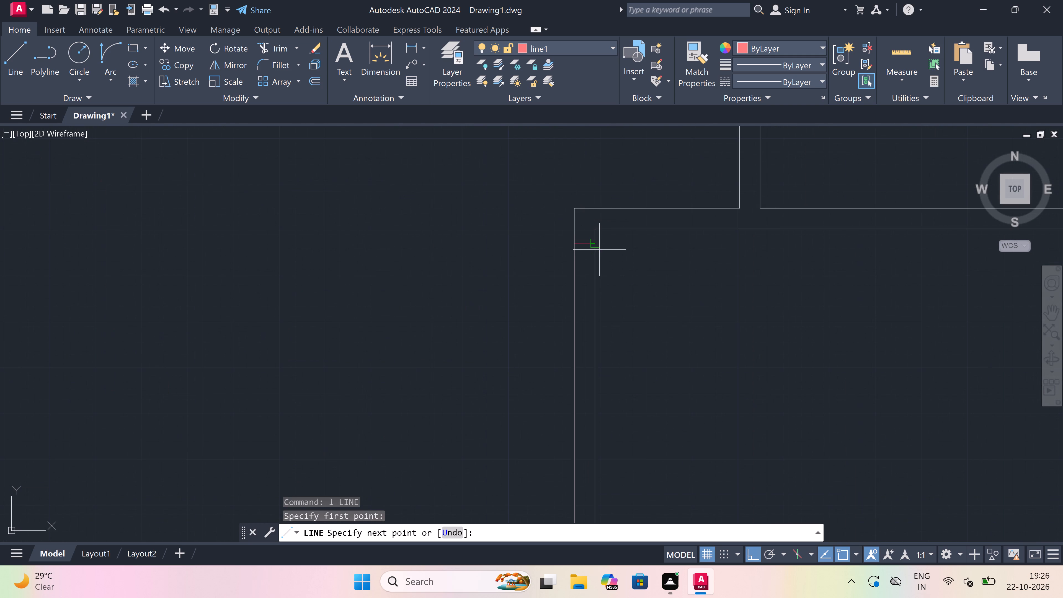
click(599, 243)
scroll(580, 240, up, 2)
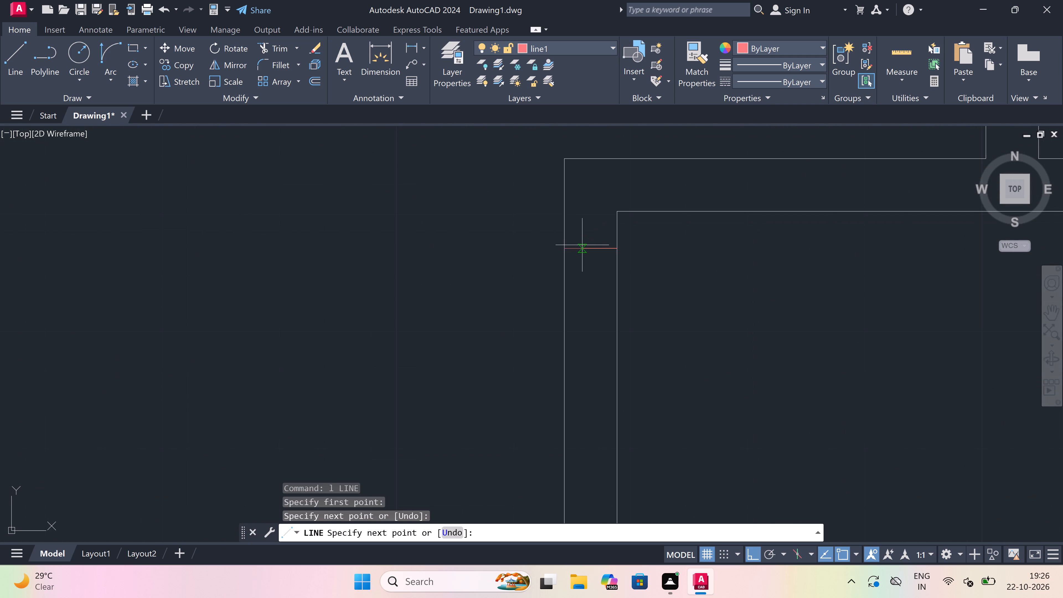
drag(589, 252, 591, 260)
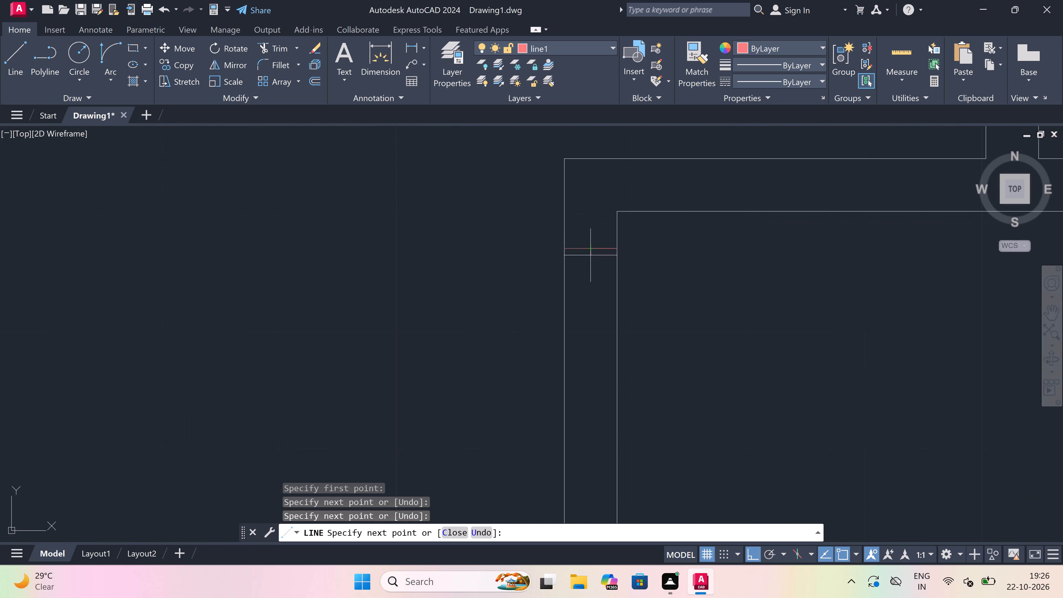
text(2")
key(space)
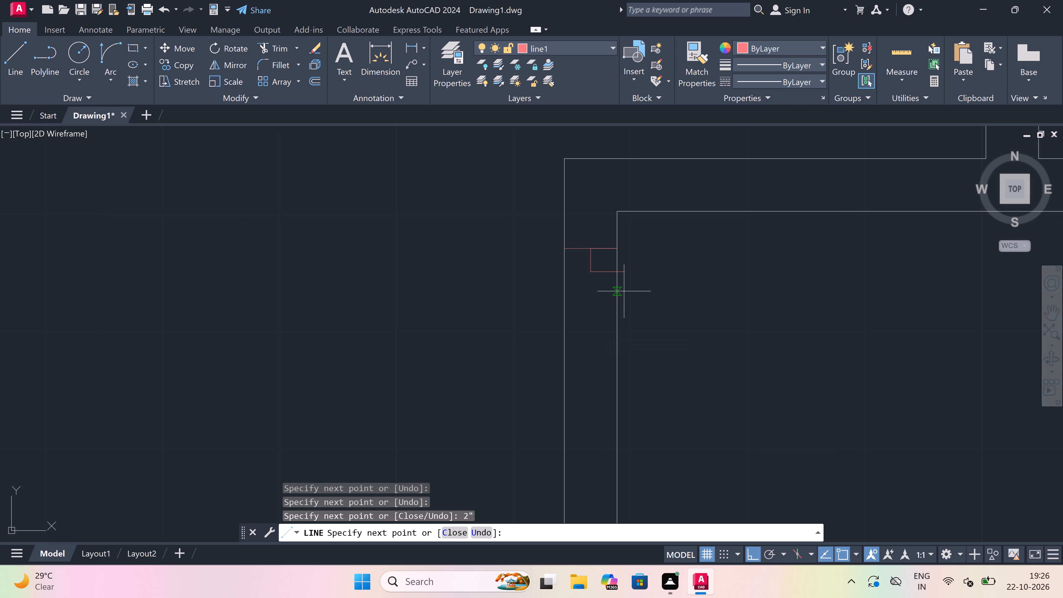
text(3')
key(space)
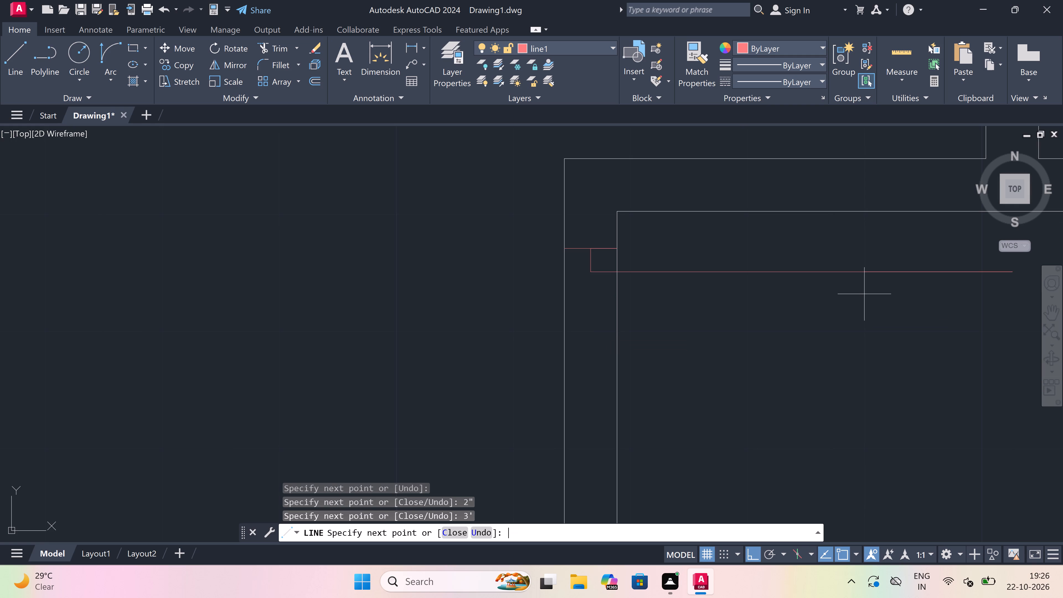
key(Escape)
Draw the lower jamb line across the large room's left wall, with a 2" stub upward from its midpoint.
key(space)
scroll(487, 265, down, 3)
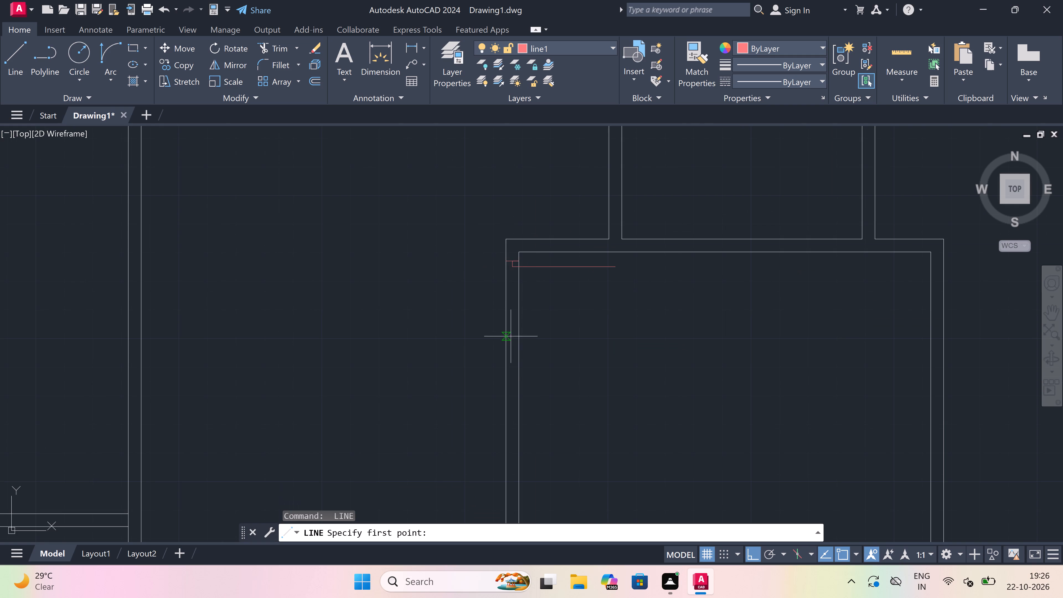
drag(509, 344, 511, 348)
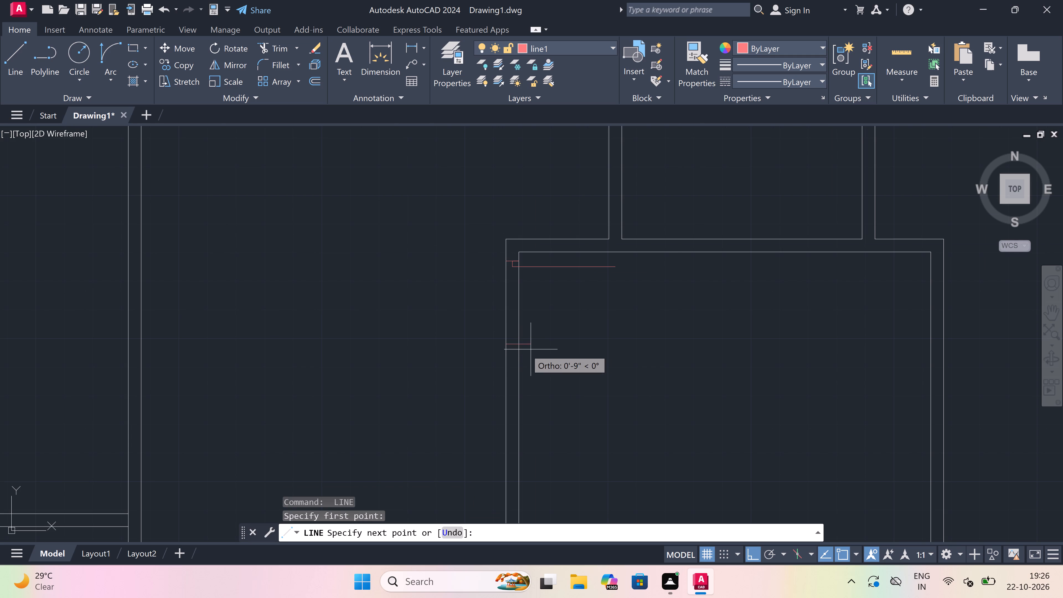
click(521, 346)
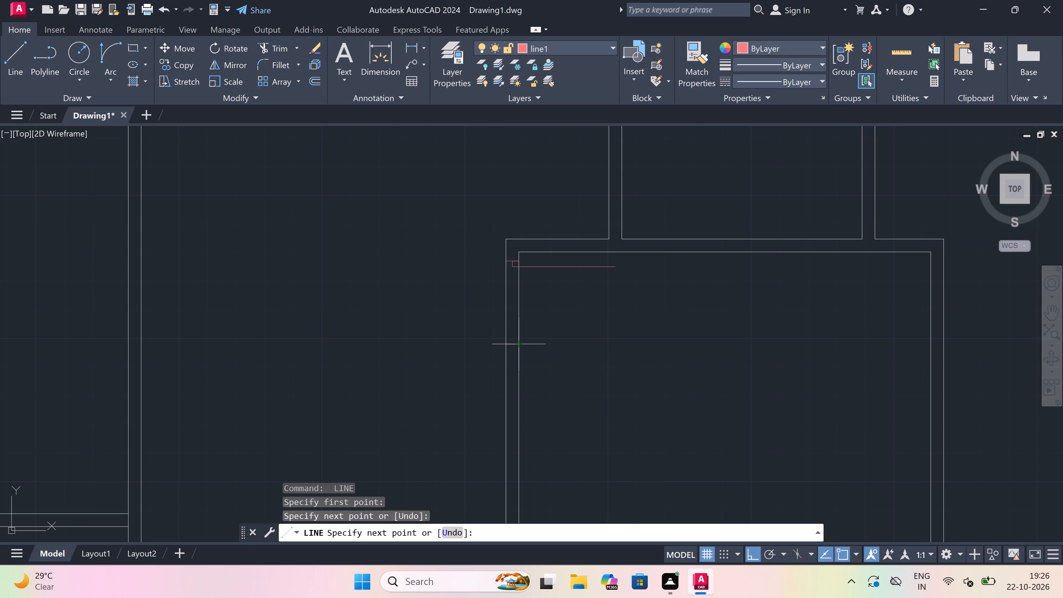
drag(514, 344, 518, 319)
text(2")
key(space)
key(Escape)
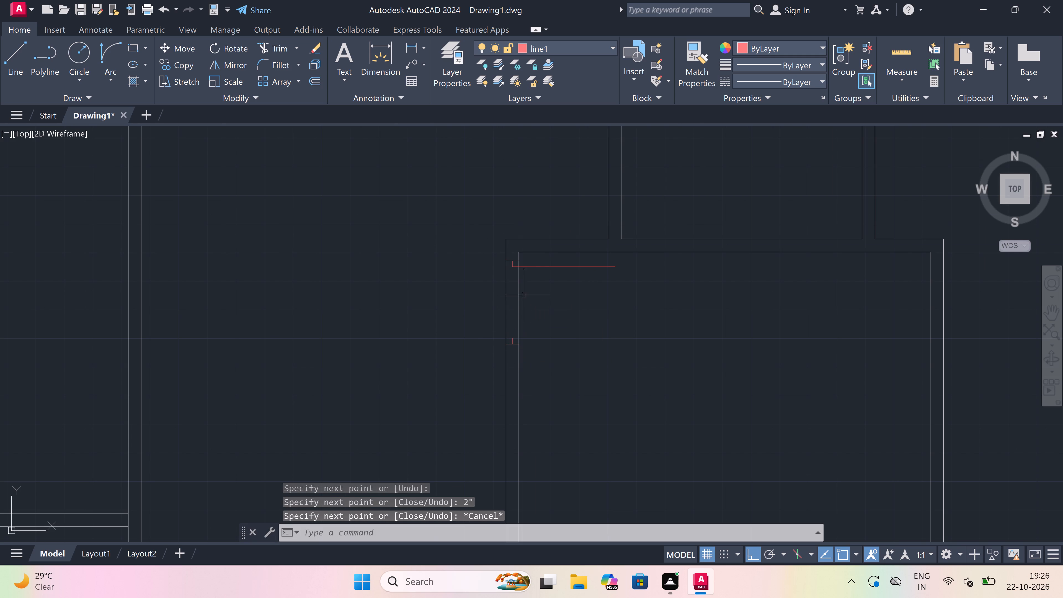
Draw the door swing with a Start, End, Direction arc from the leaf's right end to the lower jamb's stub.
click(110, 48)
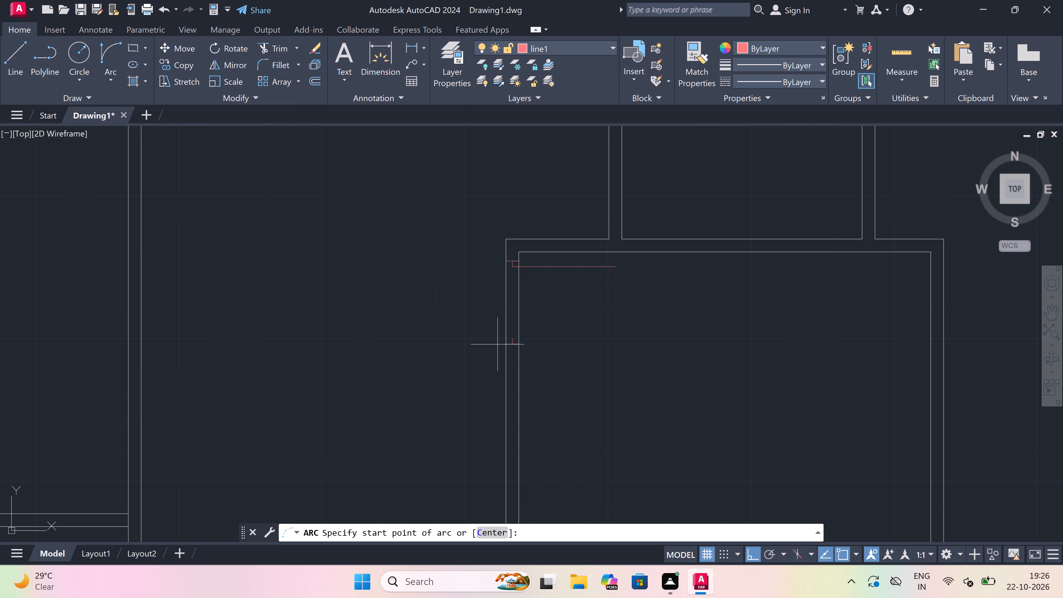
scroll(514, 334, up, 1)
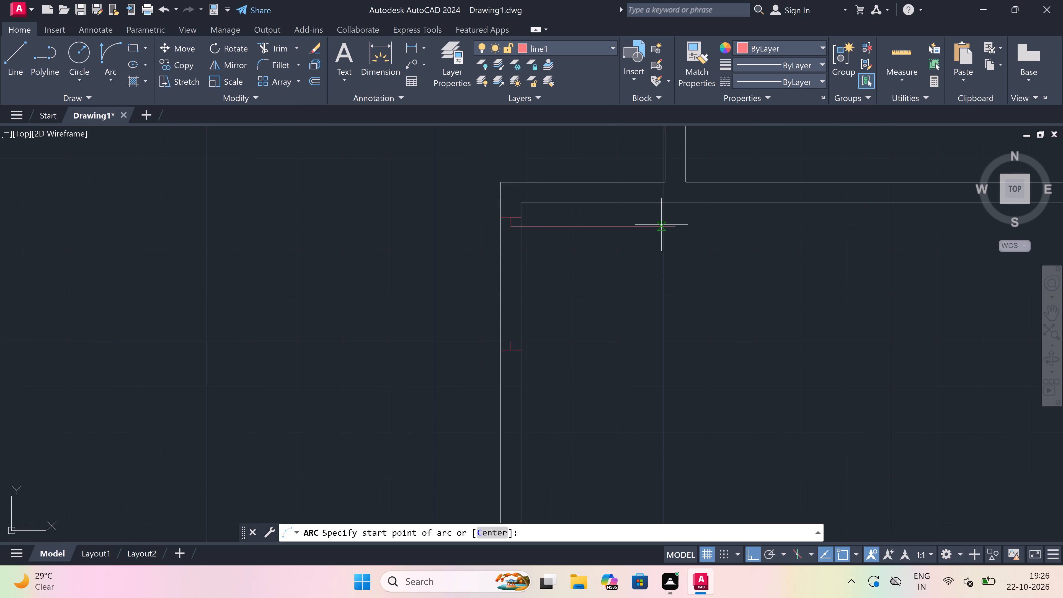
drag(672, 227, 663, 239)
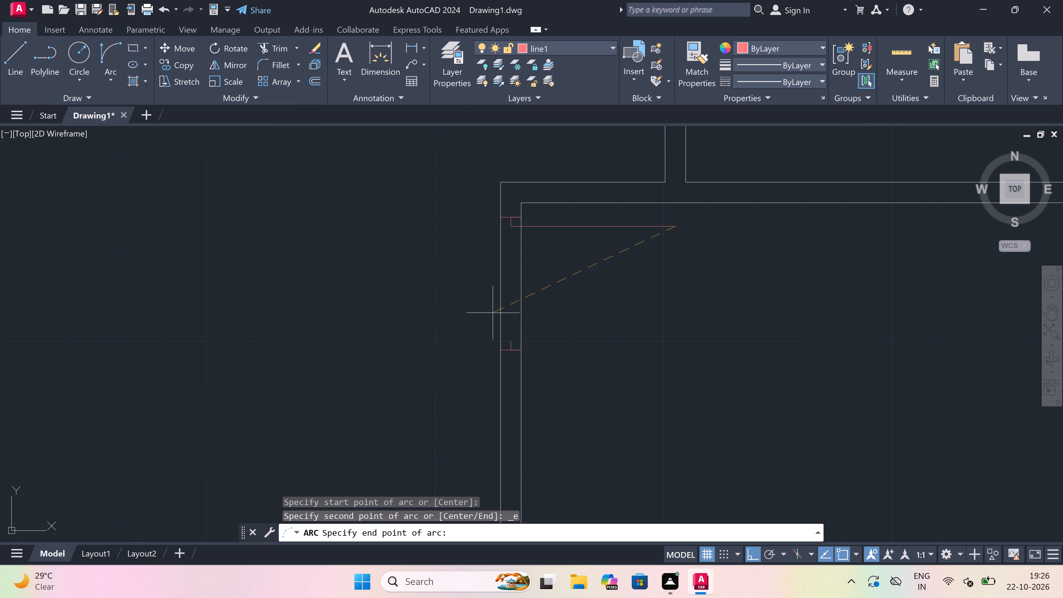
drag(511, 337, 515, 337)
click(641, 376)
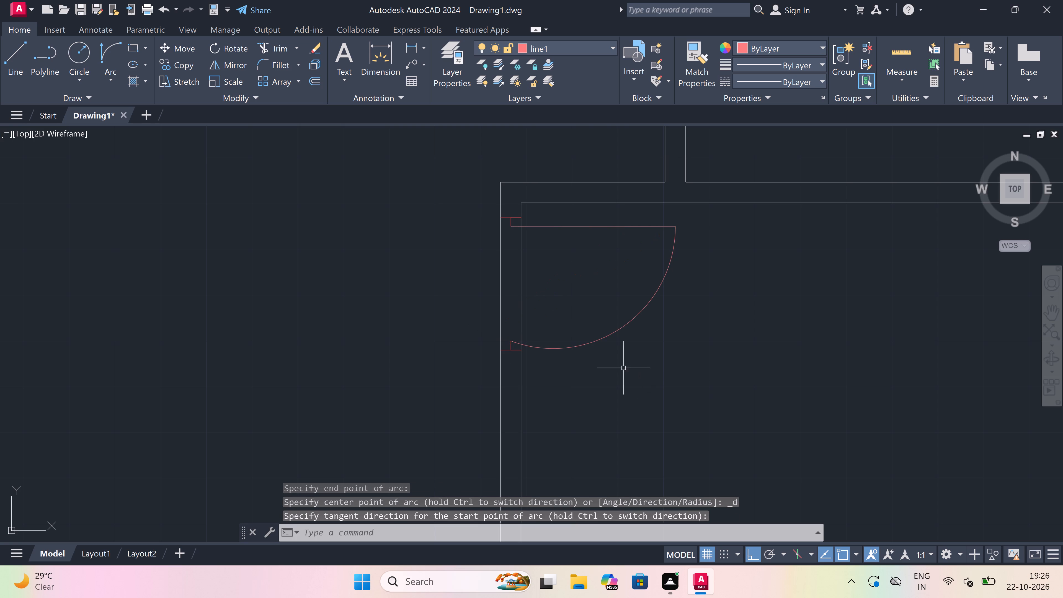
Trim the large room's two left wall lines between the door jambs to open the doorway.
key(t)
key(r)
key(space)
drag(586, 293, 582, 293)
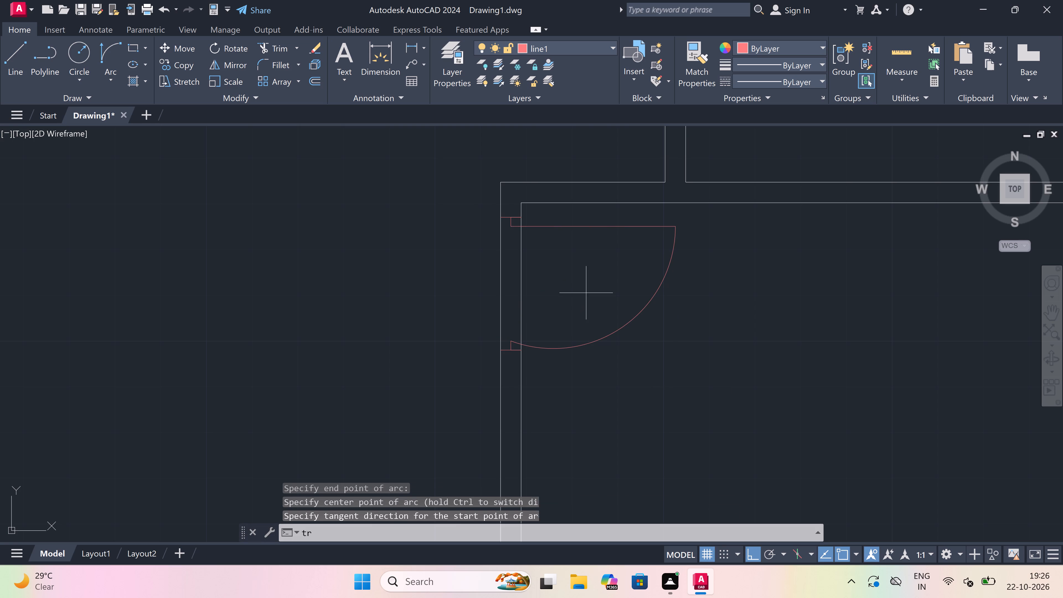
click(393, 259)
key(Escape)
Extend both lines of the partition between the two large right-hand rooms leftward to the long central wall.
scroll(553, 296, down, 2)
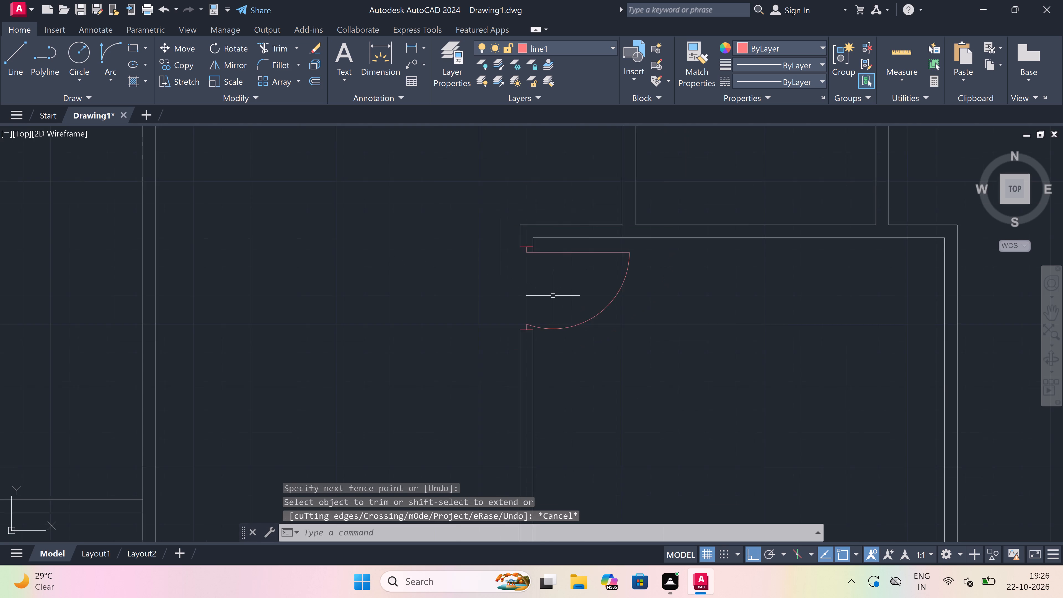
scroll(553, 296, down, 2)
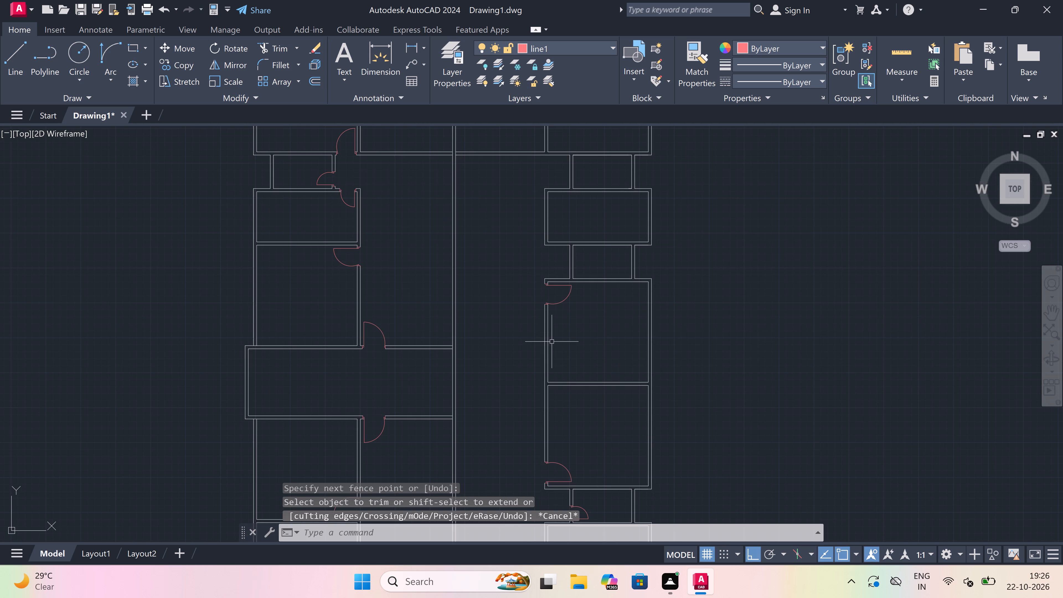
scroll(520, 369, up, 1)
scroll(520, 369, down, 1)
scroll(512, 404, up, 1)
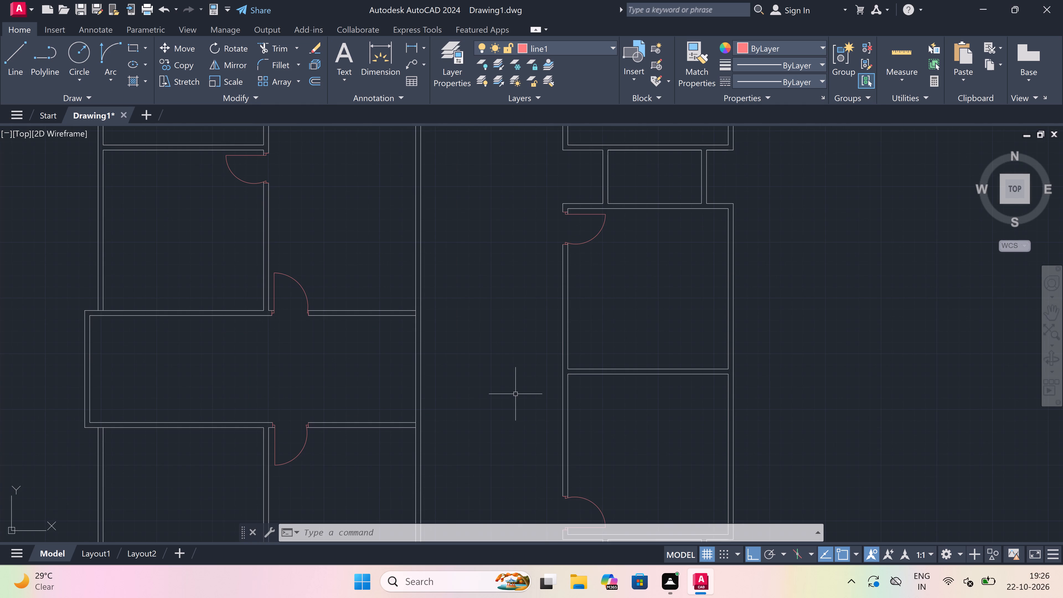
text(ex)
key(space)
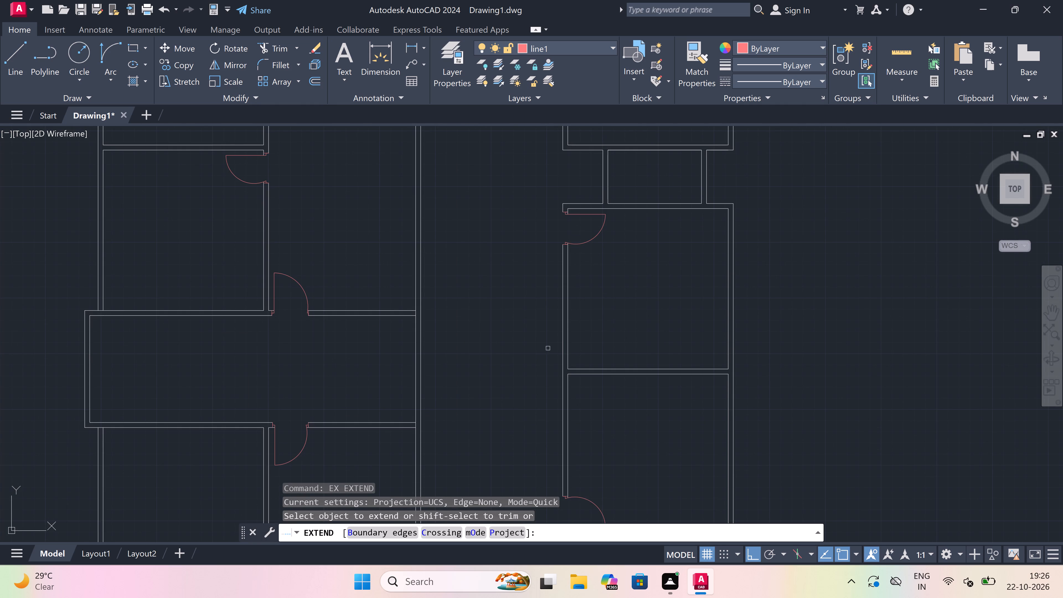
click(592, 350)
click(605, 422)
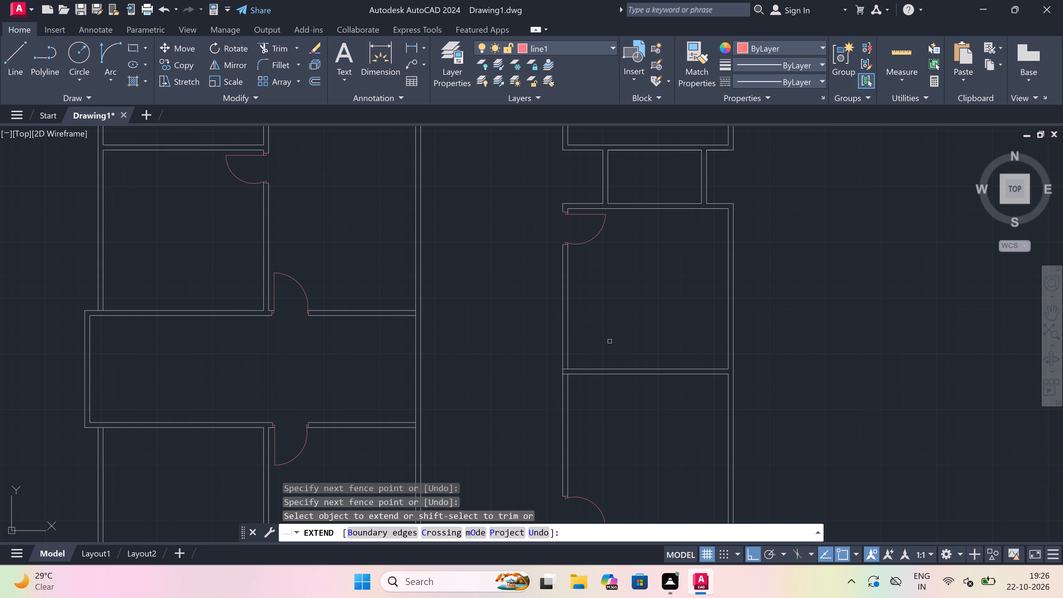
drag(614, 315, 614, 324)
click(615, 447)
key(Escape)
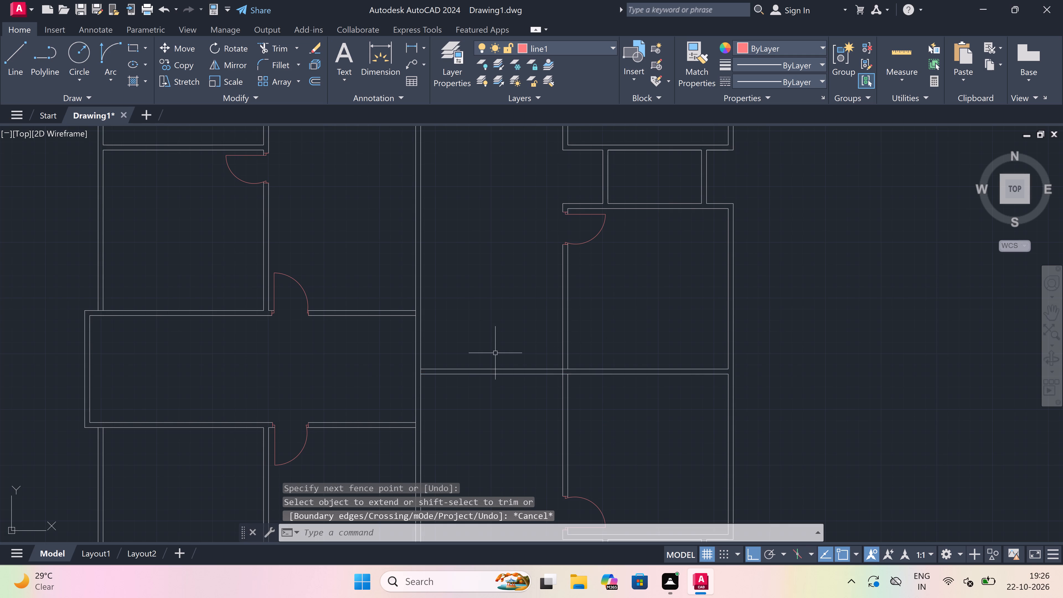
Trim the overlapping lines where the extended partition crosses the large rooms' left wall to leave an open wall junction.
text(tr)
key(space)
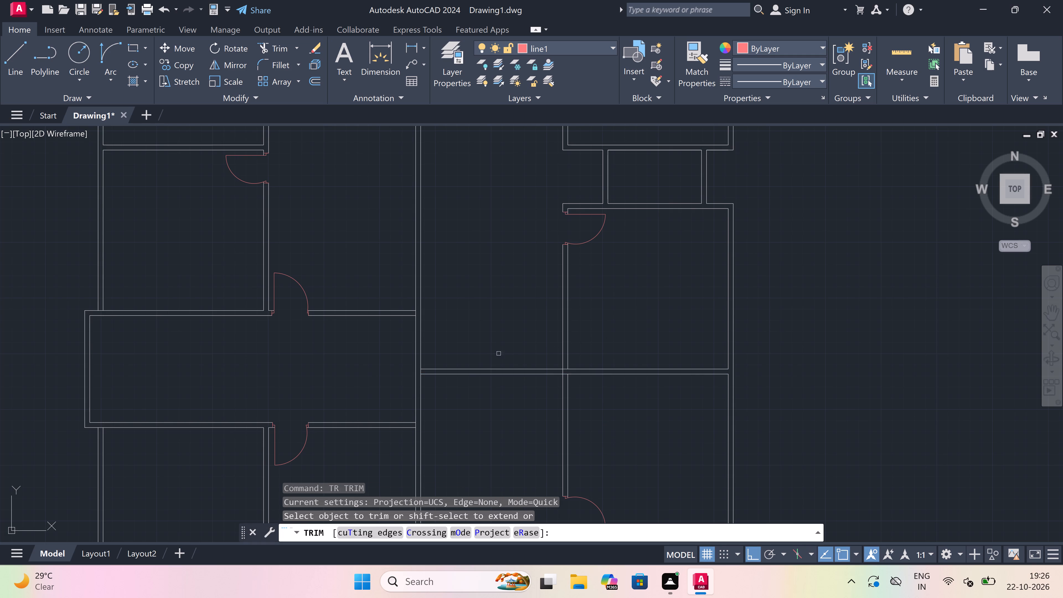
scroll(560, 376, up, 2)
scroll(578, 347, up, 2)
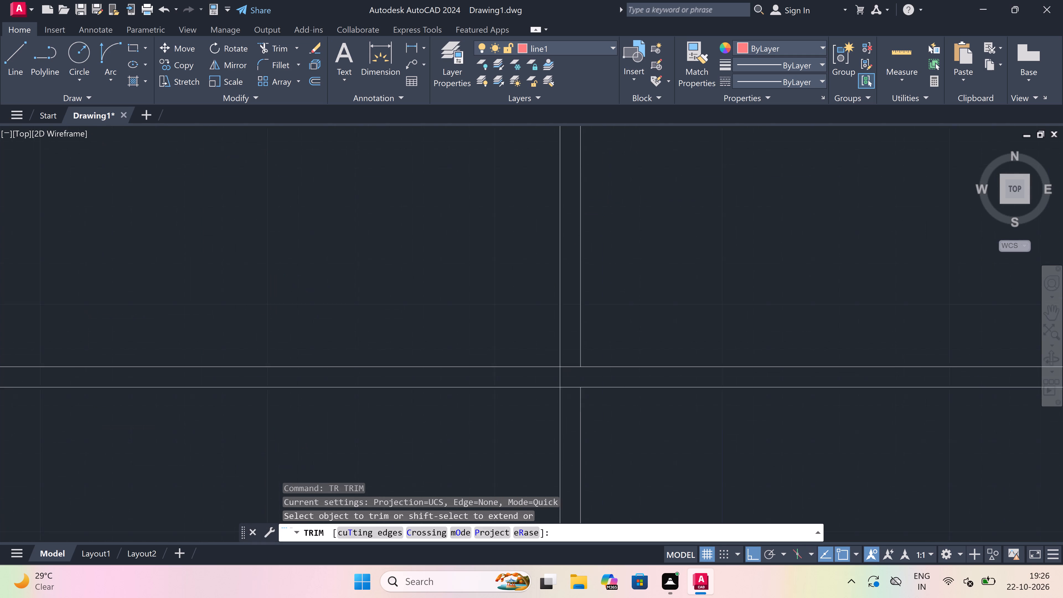
click(565, 340)
drag(565, 471, 566, 466)
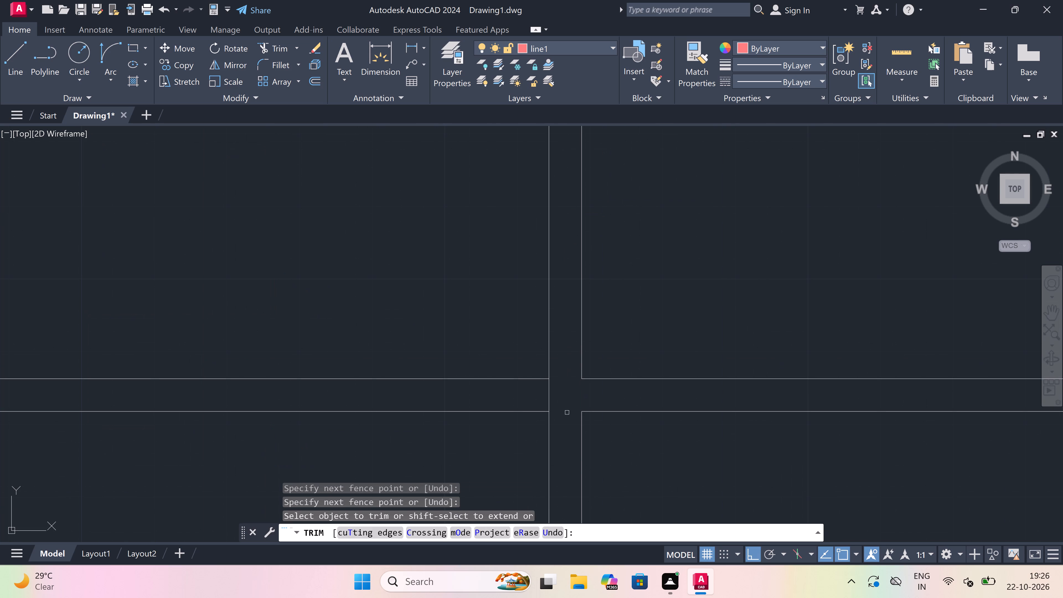
click(567, 406)
click(553, 399)
click(545, 395)
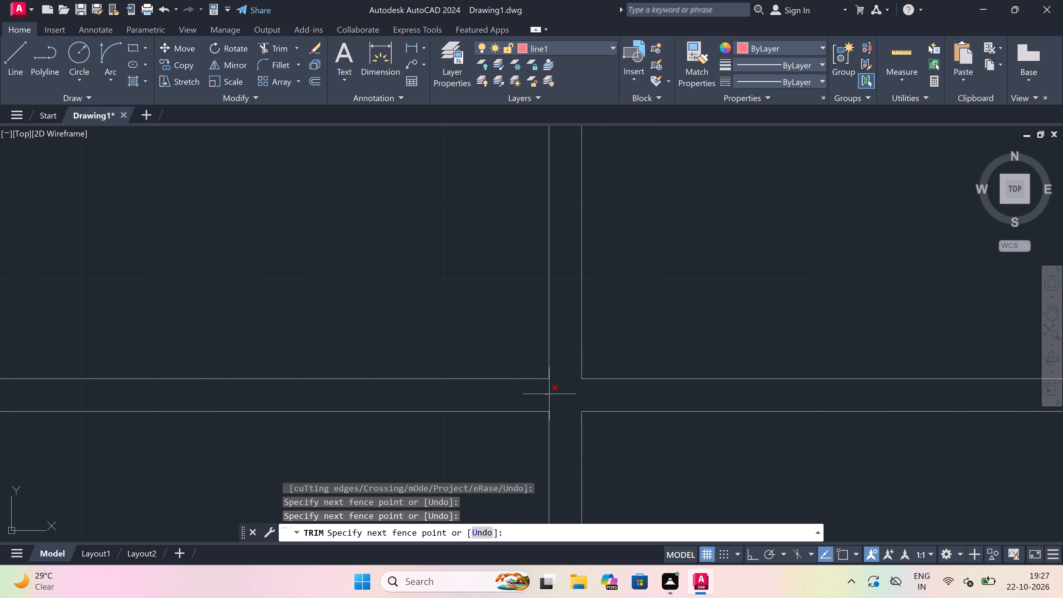
click(550, 393)
scroll(550, 393, down, 4)
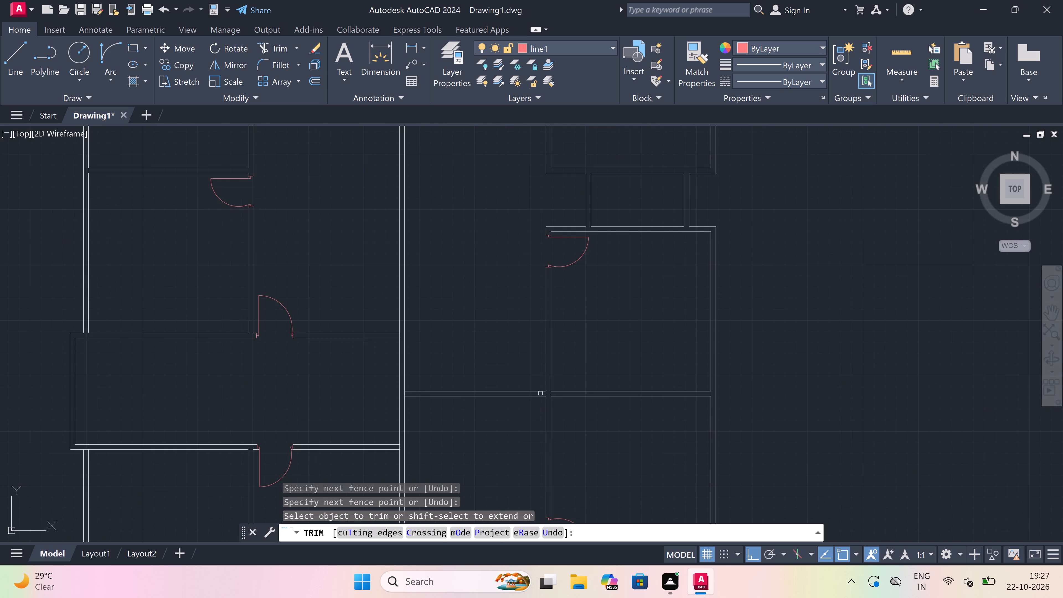
Trim the central wall's line segments inside its junctions with the extended partition and the left wide room's upper and lower walls.
scroll(402, 390, up, 2)
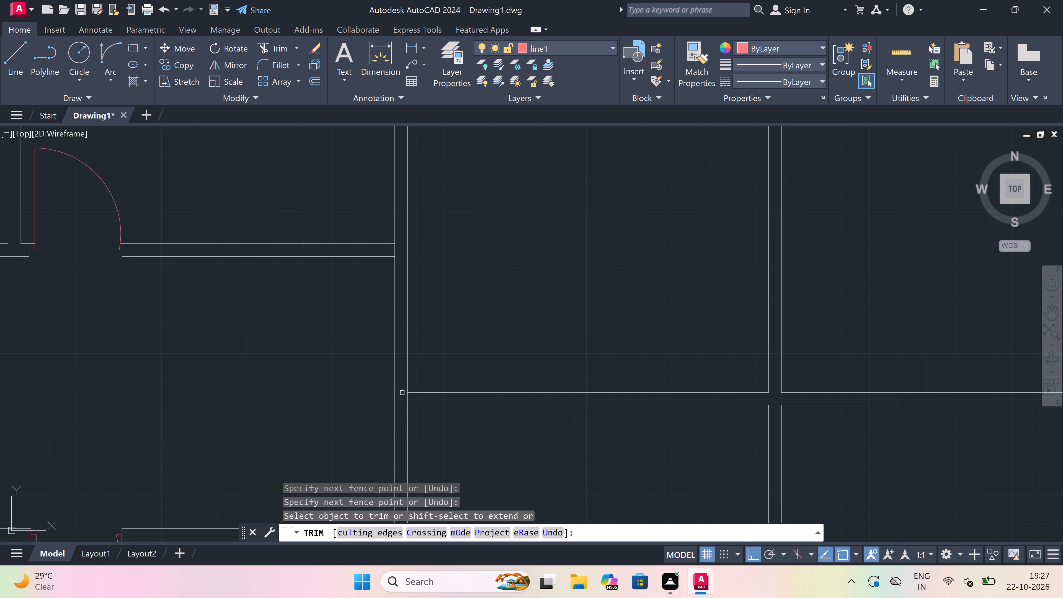
scroll(406, 397, up, 1)
click(407, 397)
scroll(407, 397, down, 3)
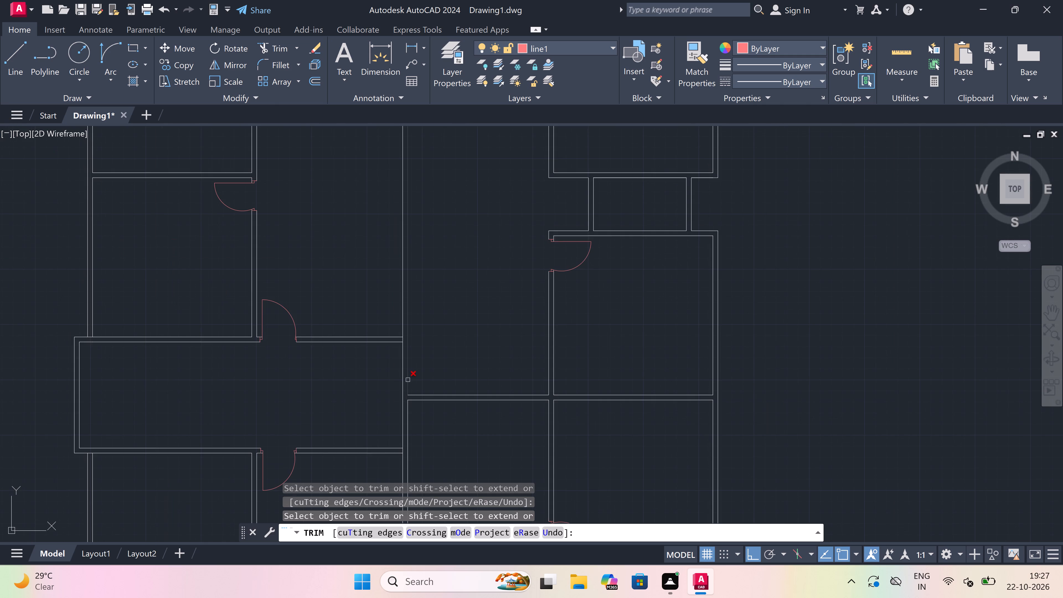
scroll(410, 355, up, 2)
scroll(395, 318, up, 1)
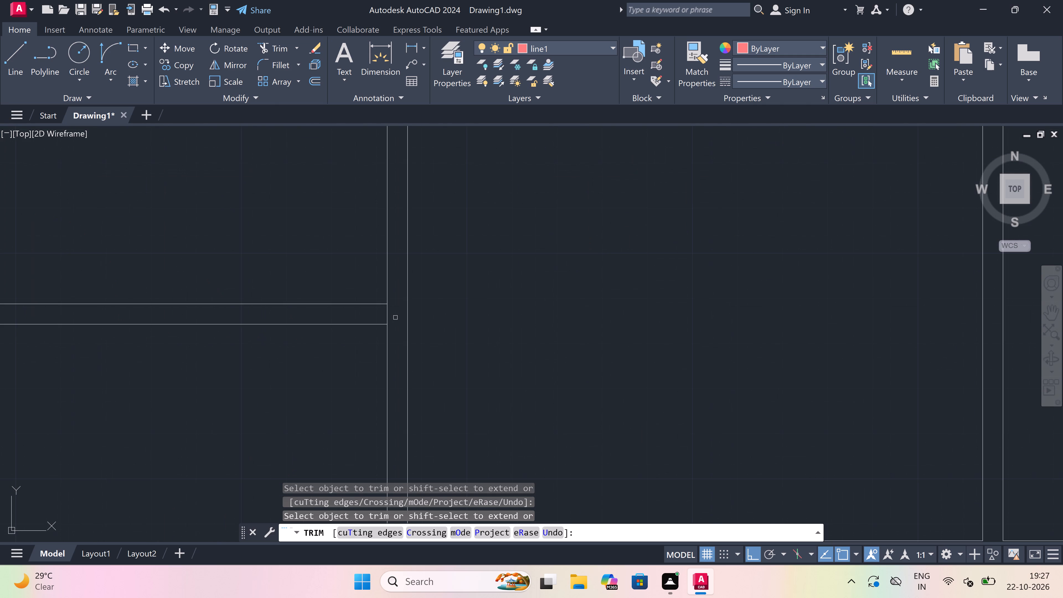
click(380, 313)
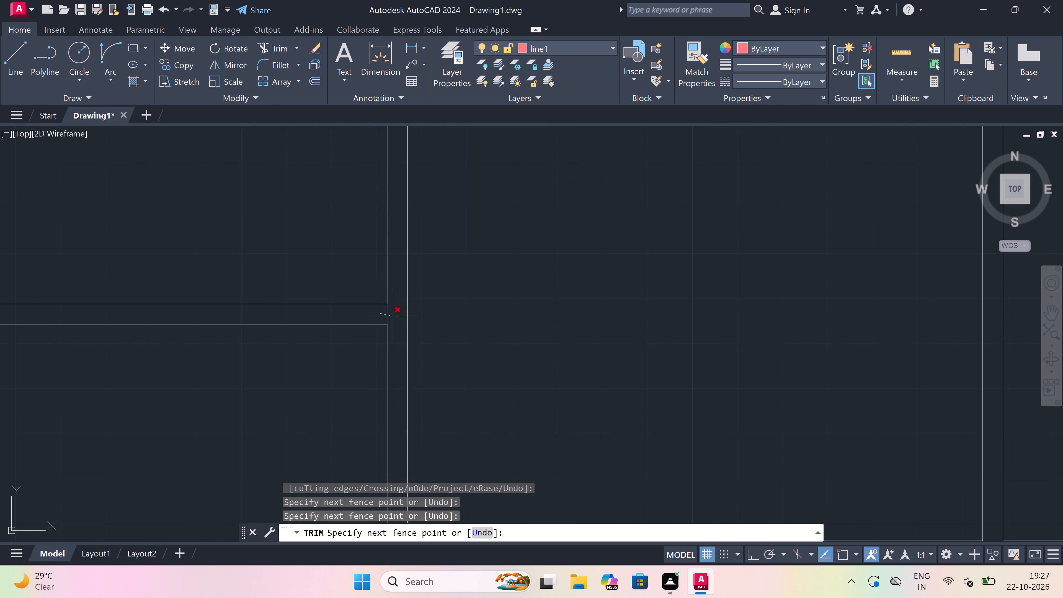
click(392, 316)
scroll(443, 321, down, 4)
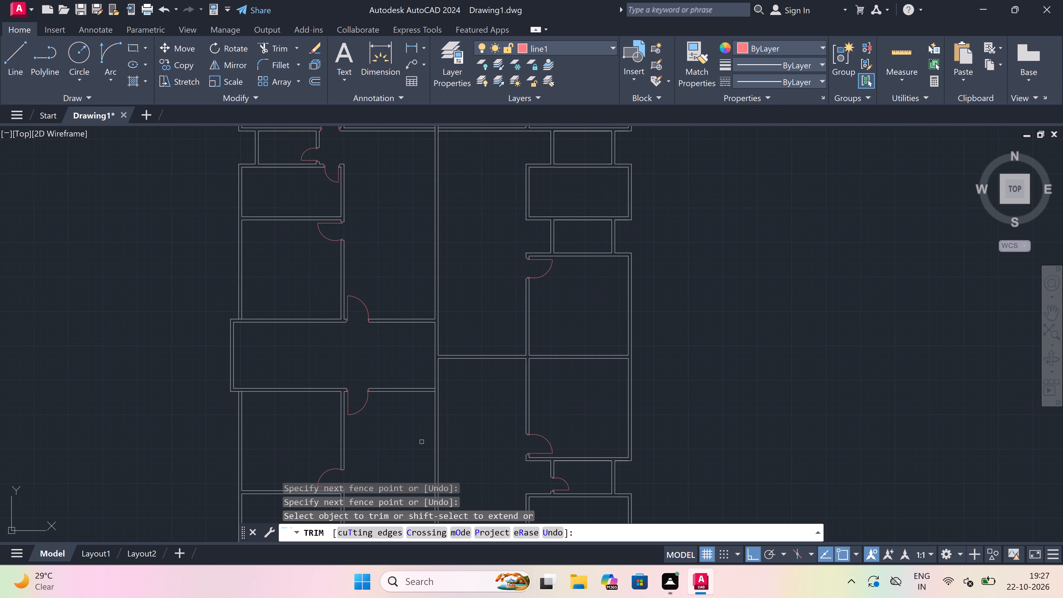
scroll(439, 388, up, 4)
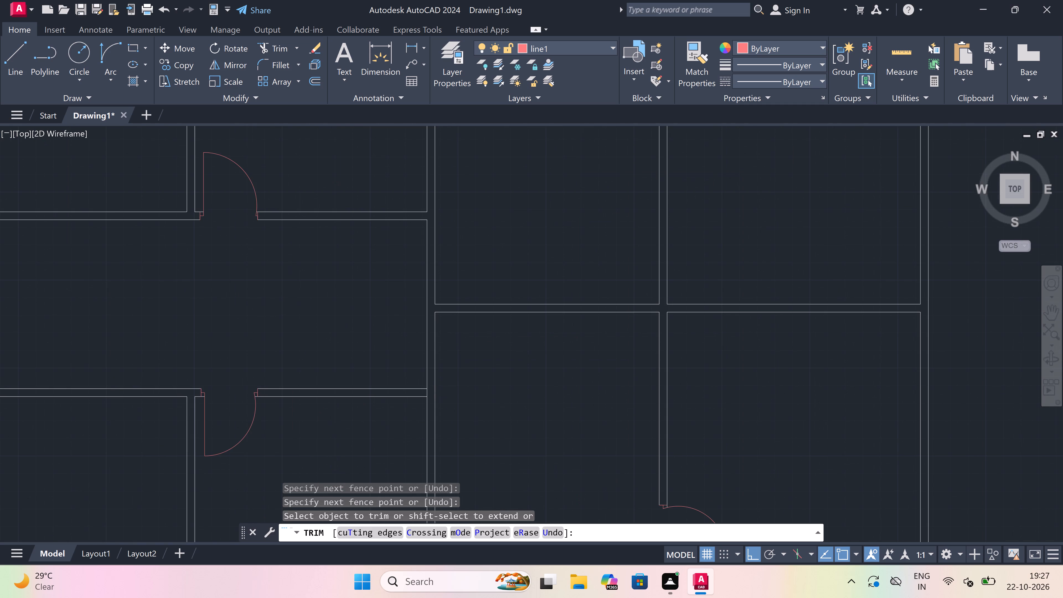
click(424, 391)
scroll(424, 391, down, 3)
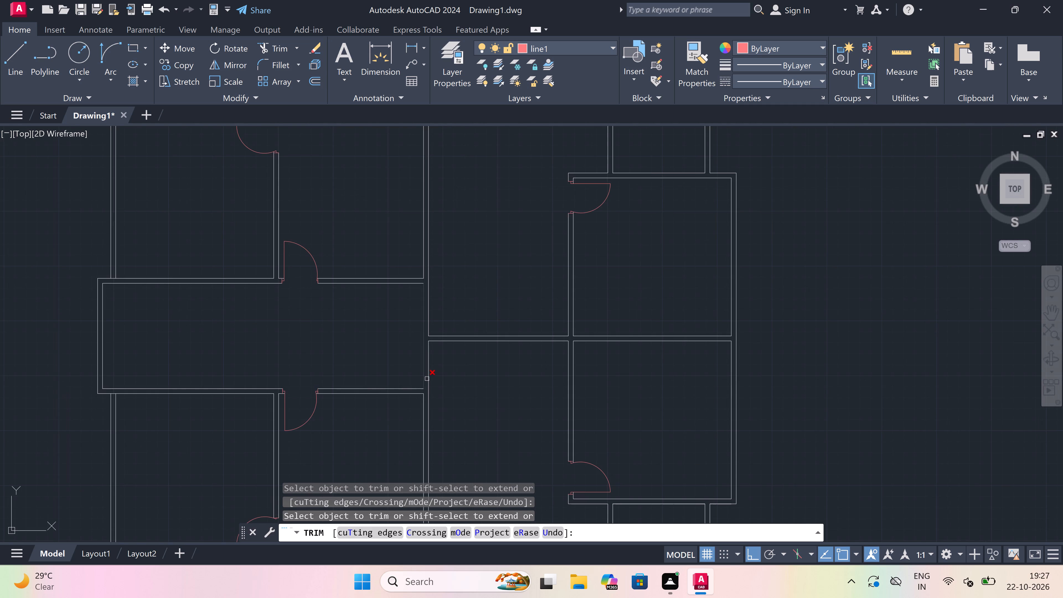
scroll(443, 366, up, 2)
key(Escape)
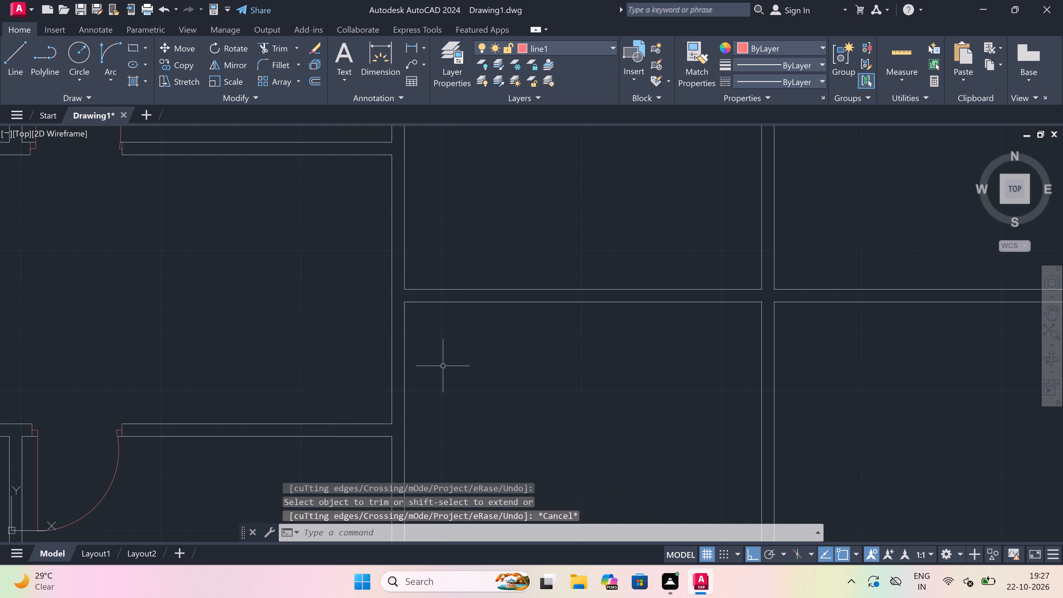
Draw a jamb across the central wall just below the extended partition, with a 2" stub downward and a 3' leaf rightward.
text(l)
key(space)
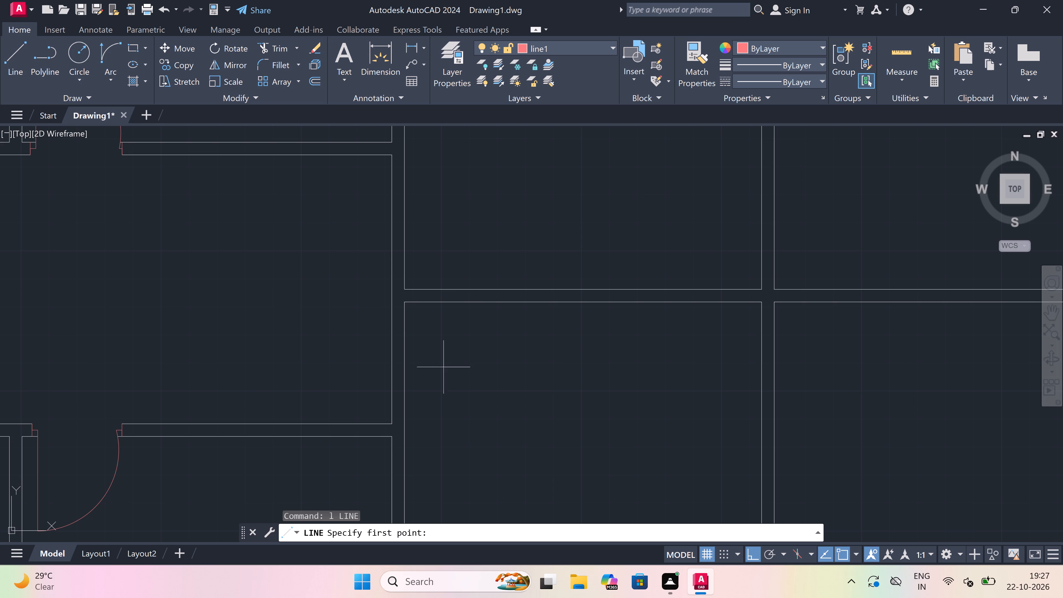
scroll(391, 308, up, 1)
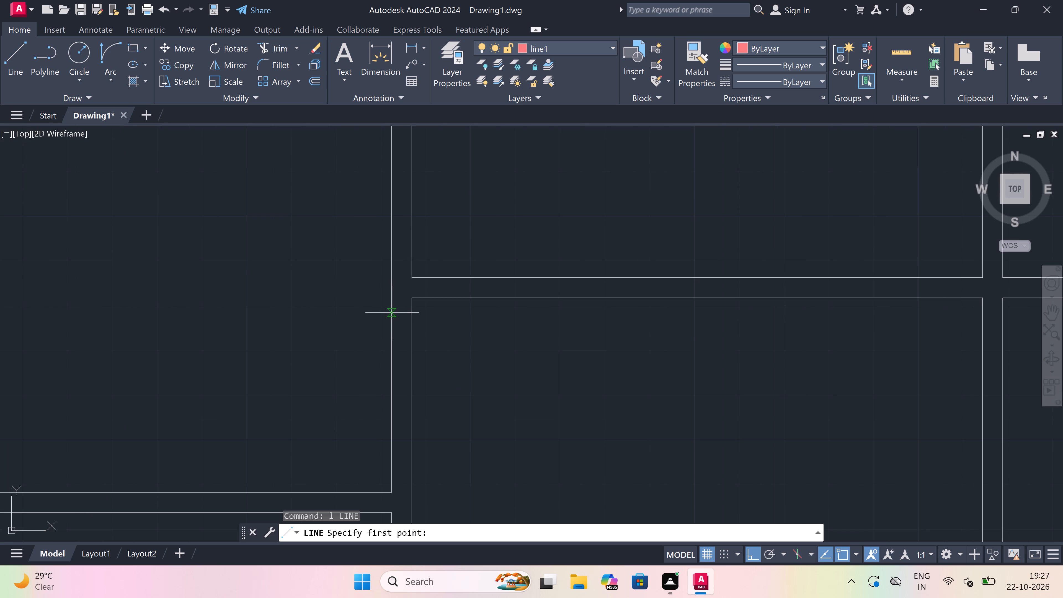
click(392, 316)
click(412, 316)
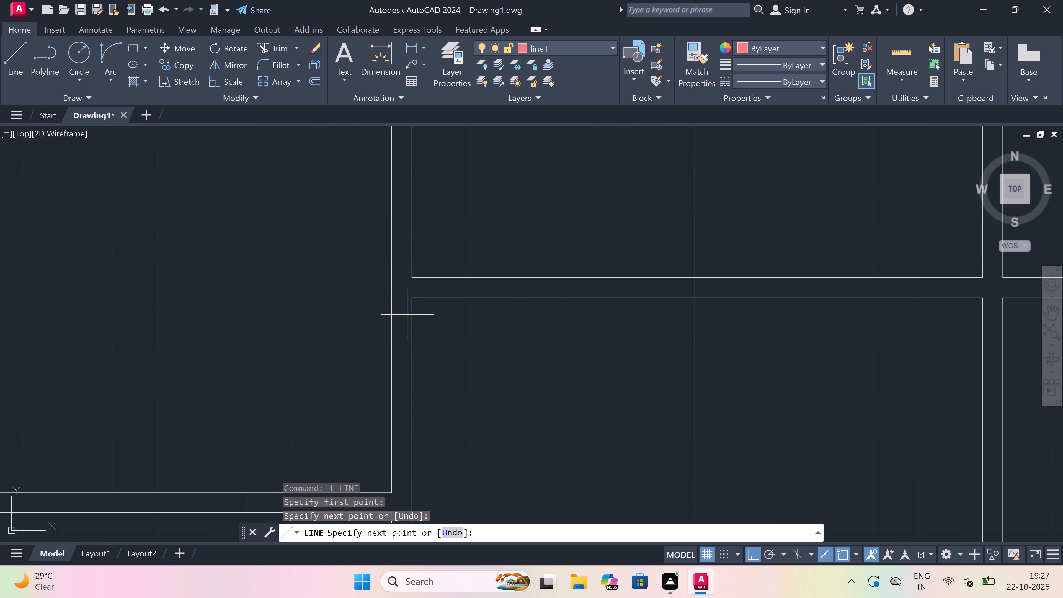
drag(401, 312, 403, 317)
text(2")
key(space)
text(3')
key(space)
key(Escape)
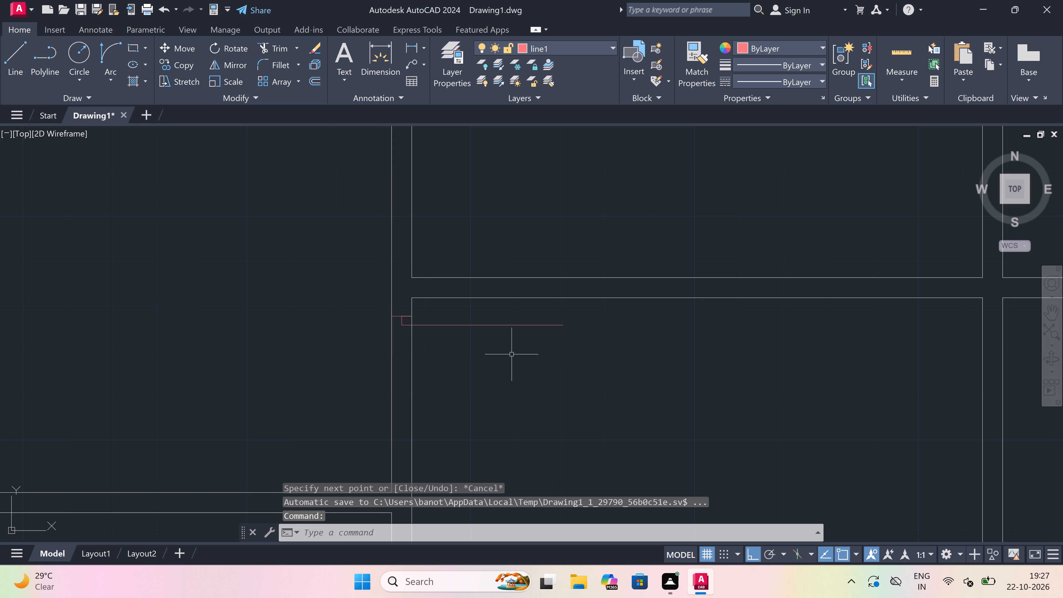
Draw the opposite jamb across the central wall below the 3' door leaf, with a 2" stub upward from its midpoint.
key(space)
scroll(460, 372, down, 2)
scroll(418, 399, up, 2)
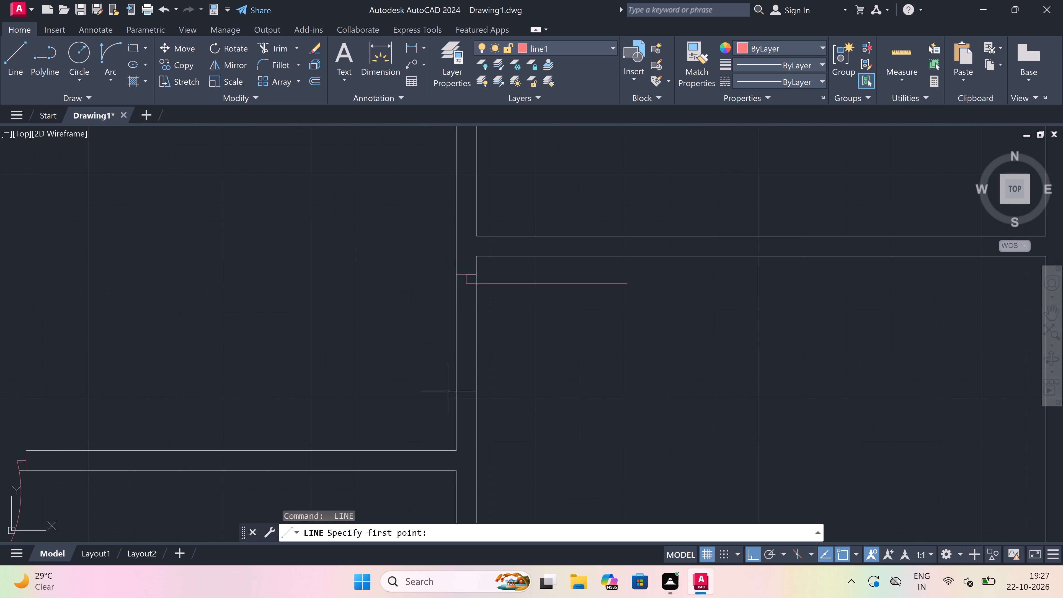
click(457, 413)
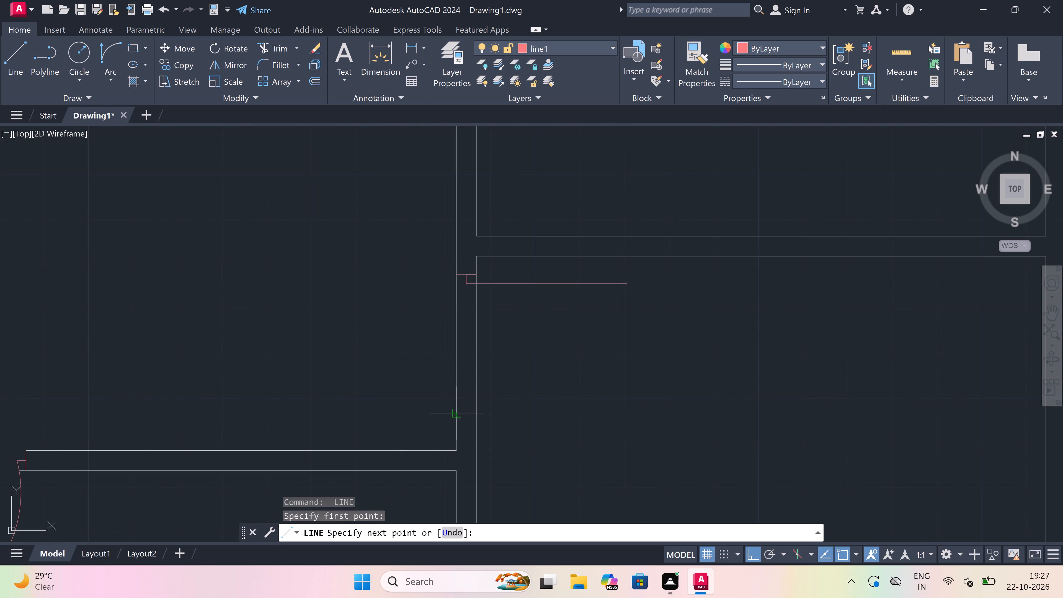
click(471, 412)
click(470, 412)
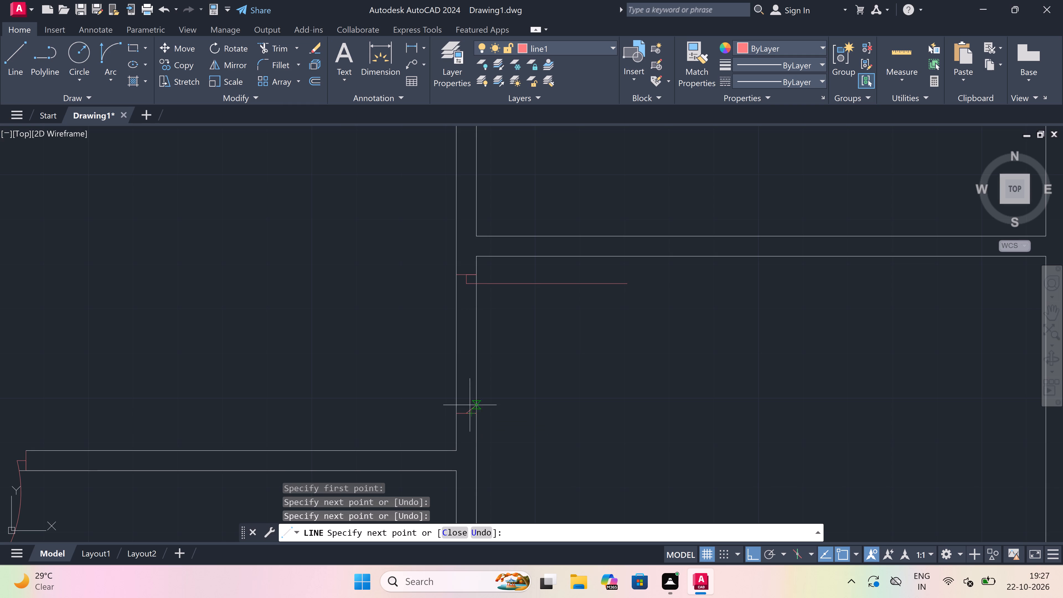
text(2")
key(space)
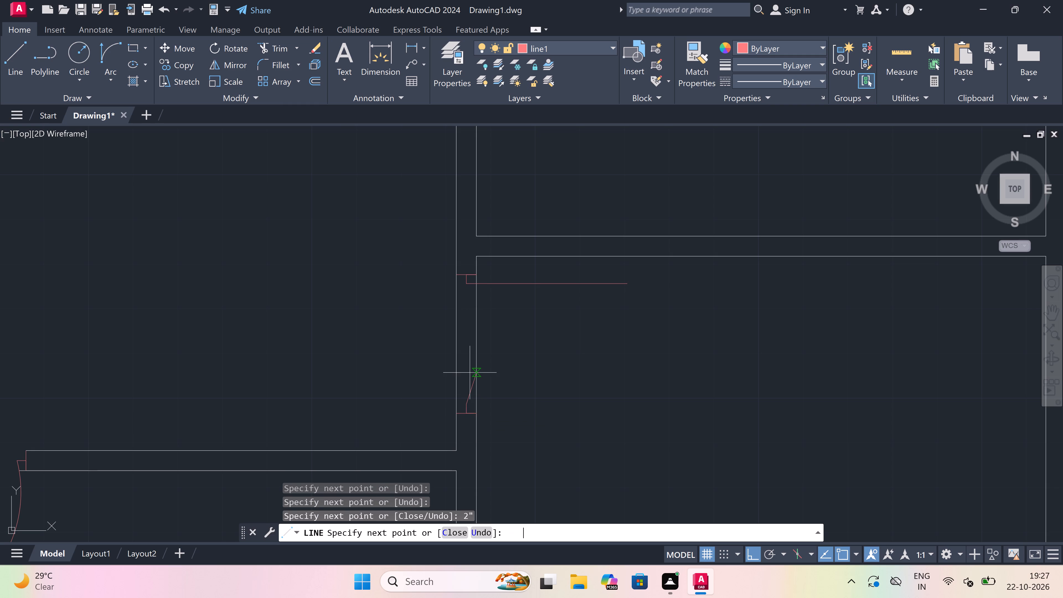
key(Escape)
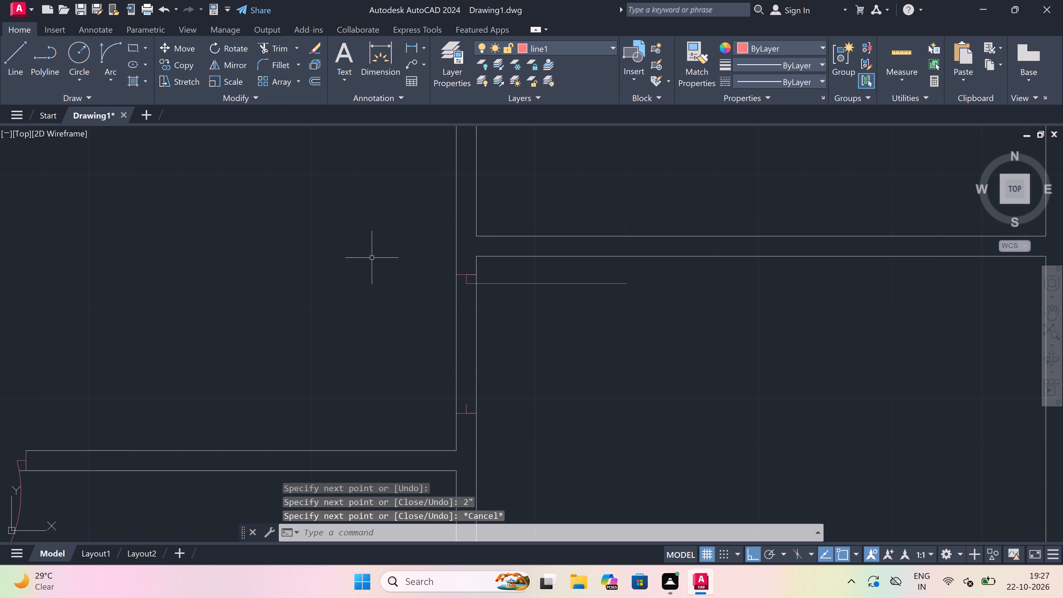
Draw the door's swing arc from the leaf's free end to the lower jamb's stub, bulging down and to the right.
click(112, 50)
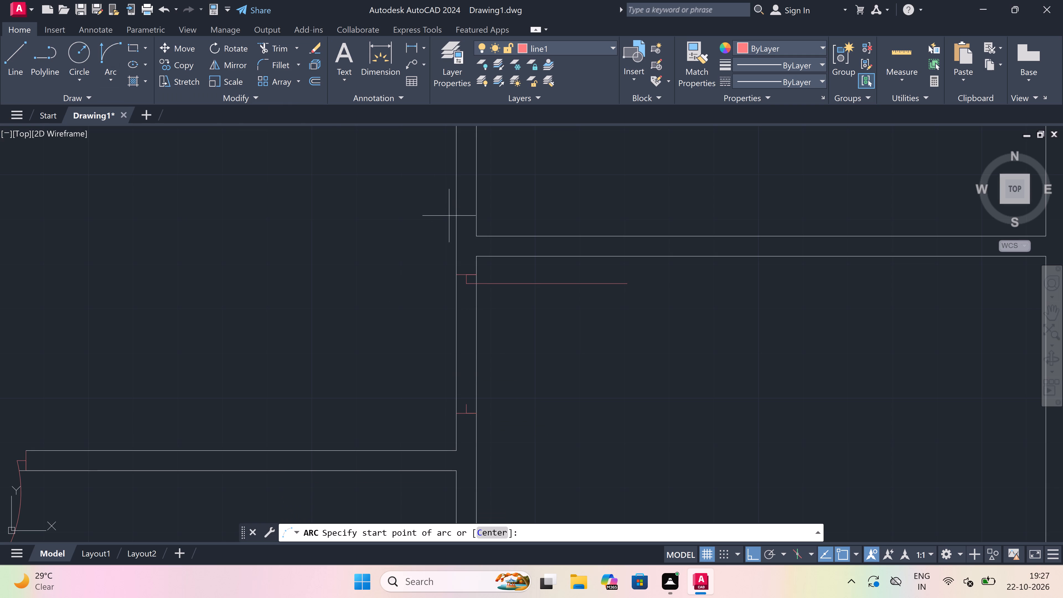
drag(630, 285, 626, 292)
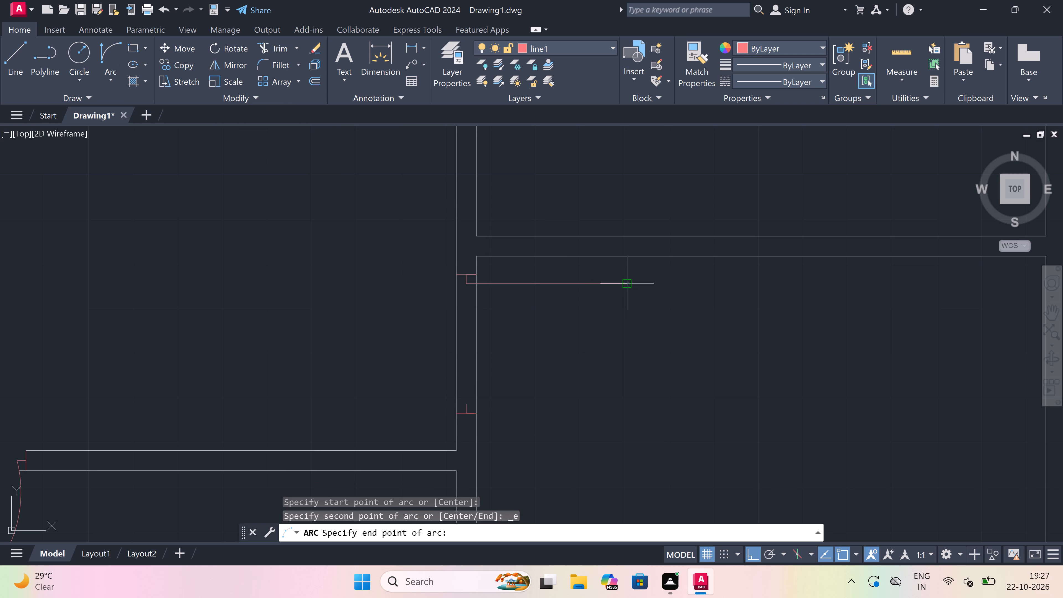
click(469, 403)
click(648, 442)
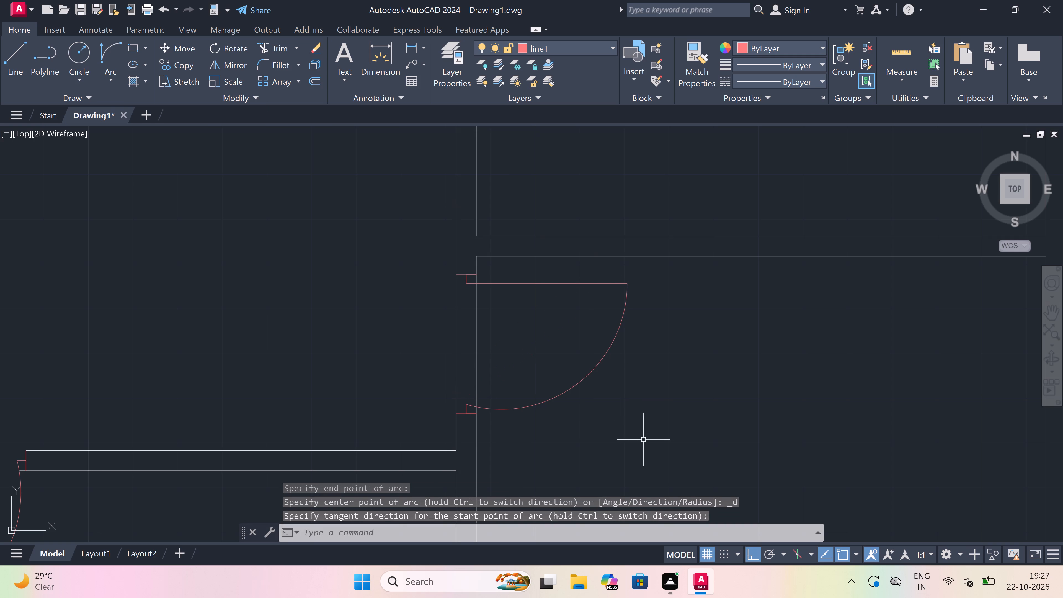
Trim both central wall lines between the two jambs to open the doorway below the partition.
key(t)
key(r)
key(space)
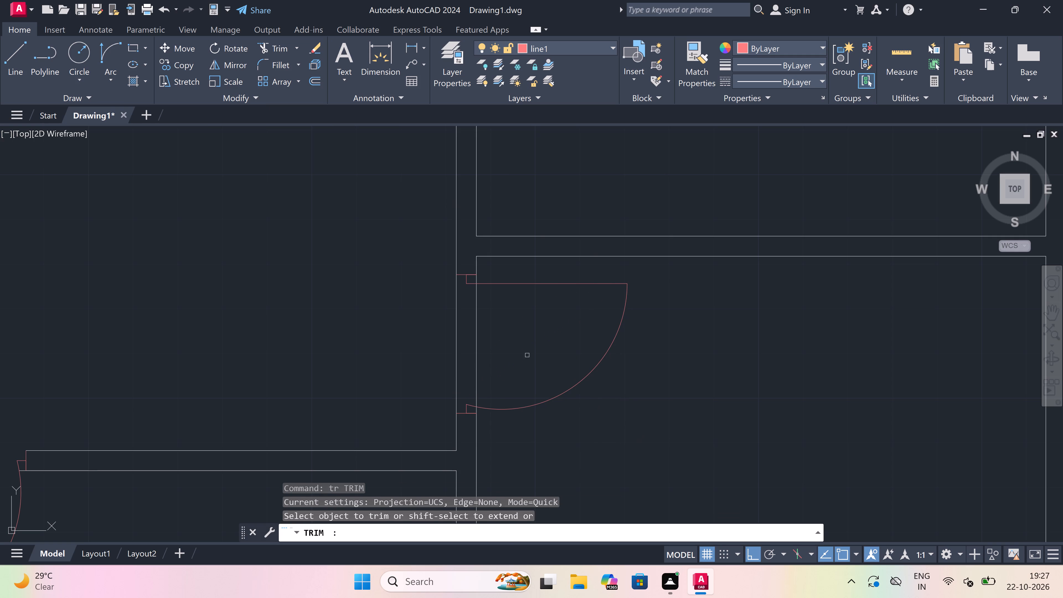
click(526, 354)
click(361, 342)
key(Escape)
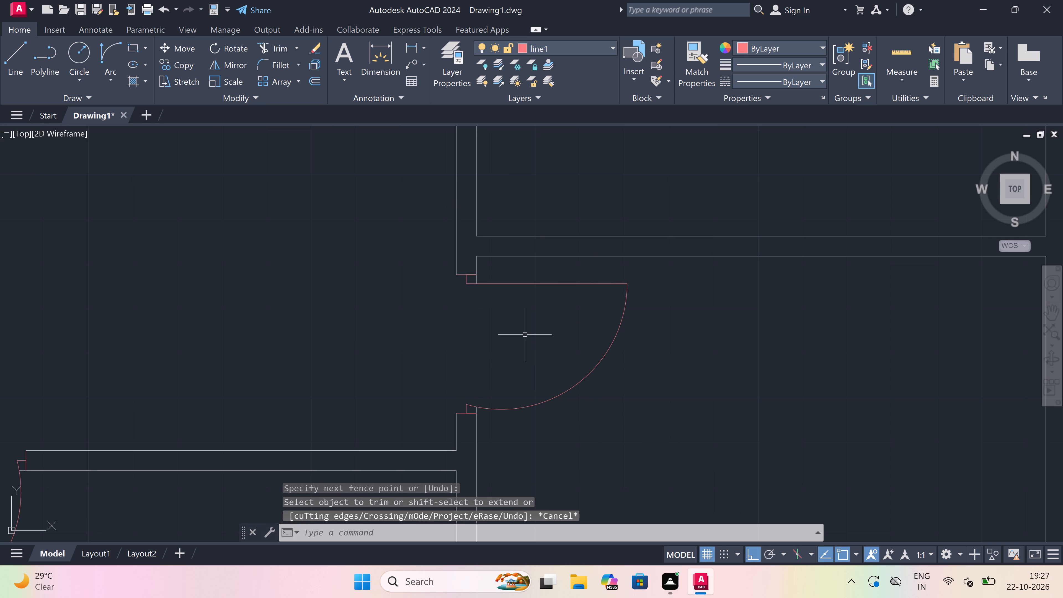
Draw a jamb across the central wall just above the partition, with a 2" stub upward and a 3' leaf rightward.
key(l)
key(space)
scroll(481, 382, down, 2)
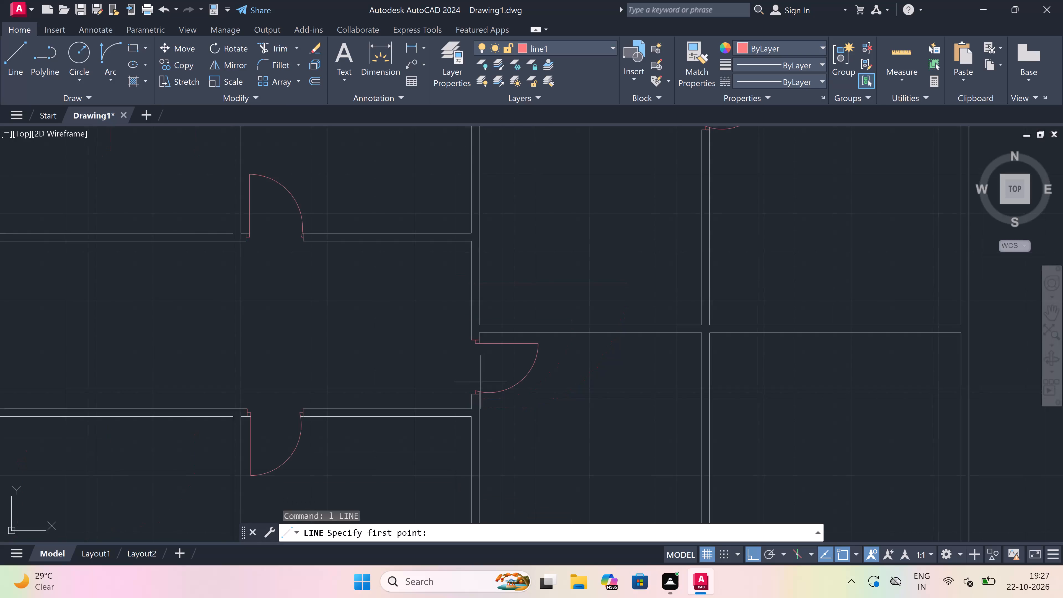
scroll(481, 382, down, 1)
scroll(449, 331, up, 2)
scroll(538, 352, up, 1)
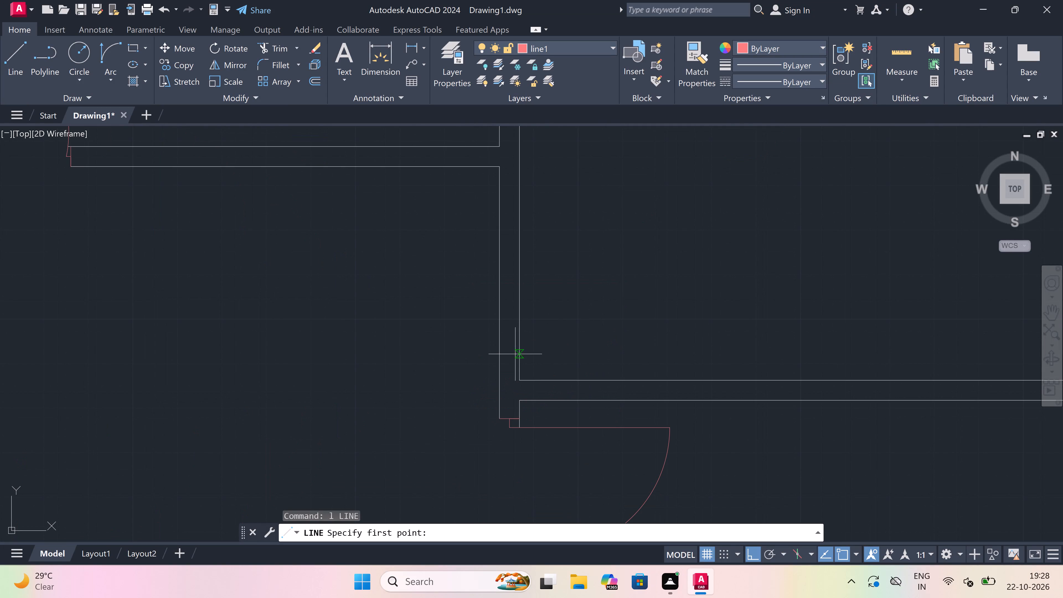
click(519, 357)
click(498, 359)
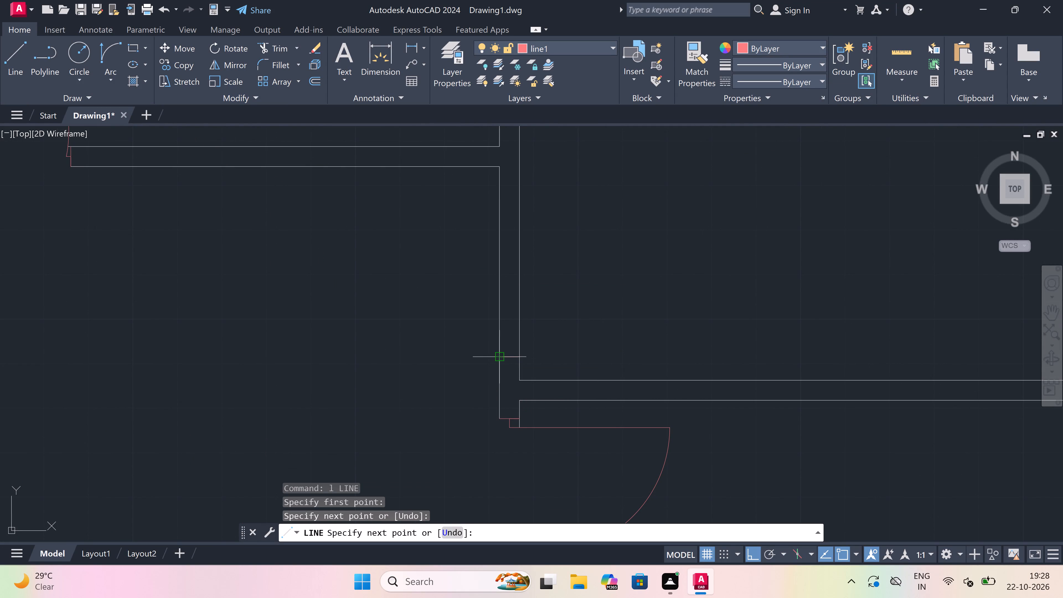
click(507, 352)
text(2")
key(space)
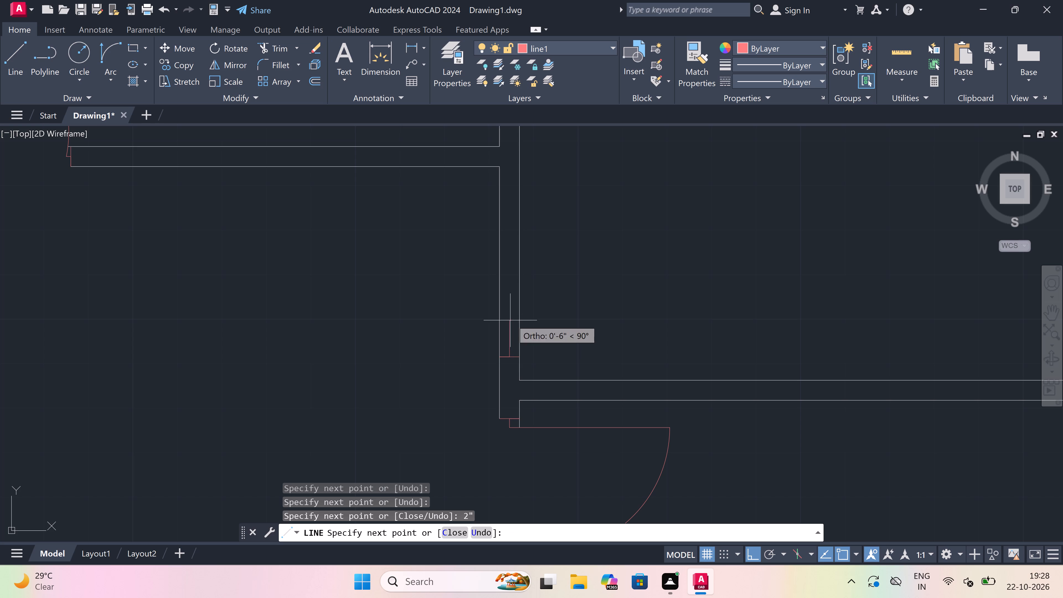
text(3')
key(space)
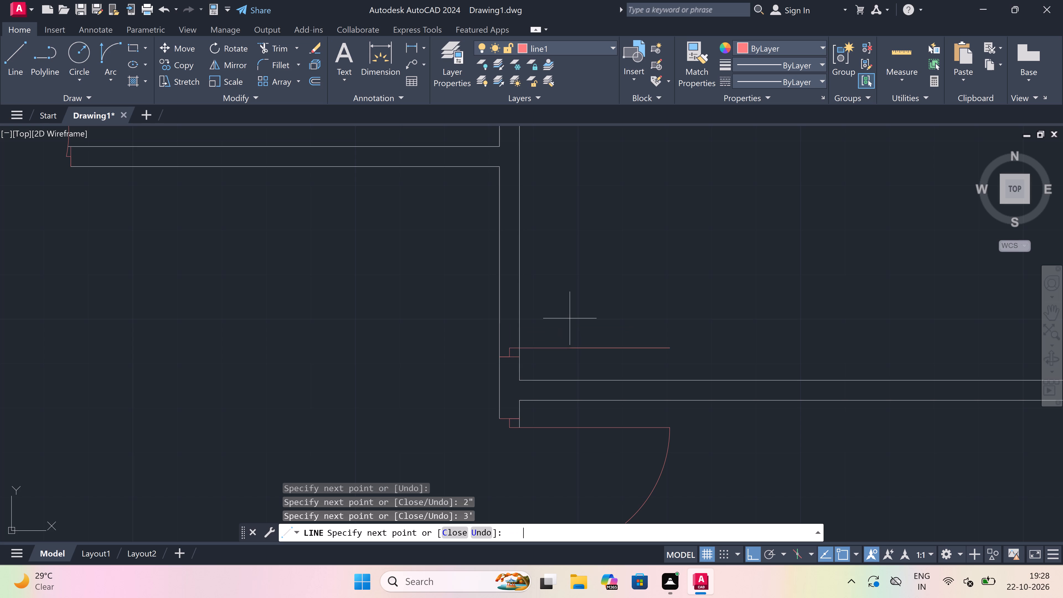
key(Escape)
Draw the opposite jamb across the central wall above that leaf, with a 2" stub downward from its midpoint.
key(space)
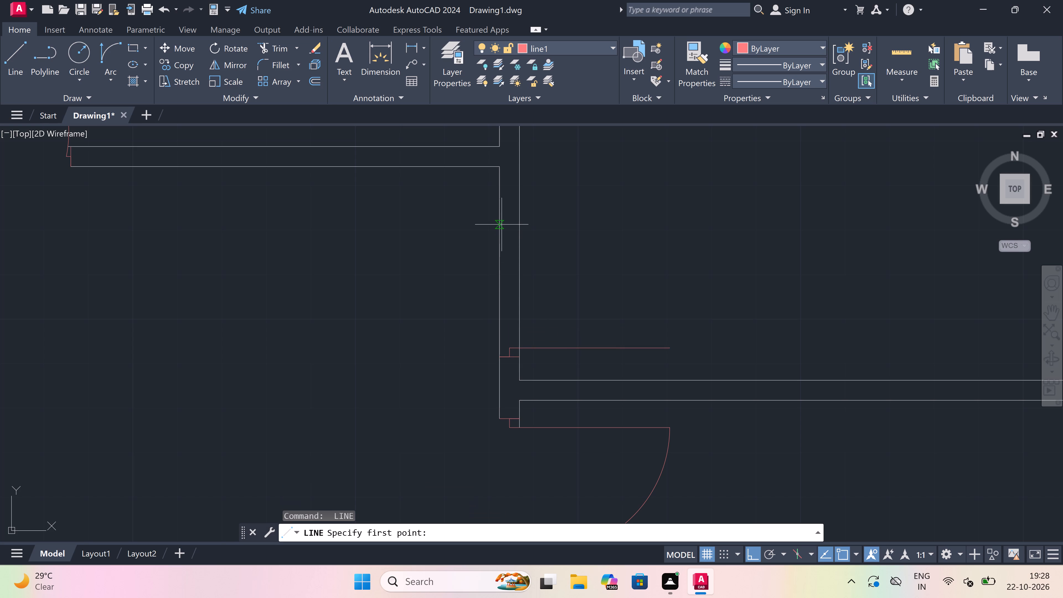
click(501, 228)
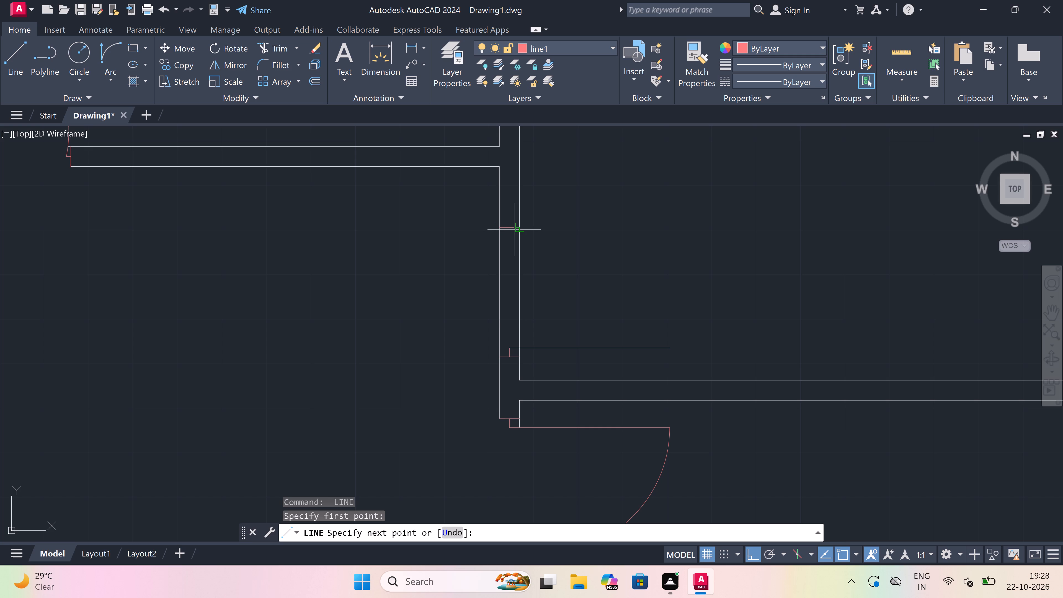
click(514, 230)
click(513, 225)
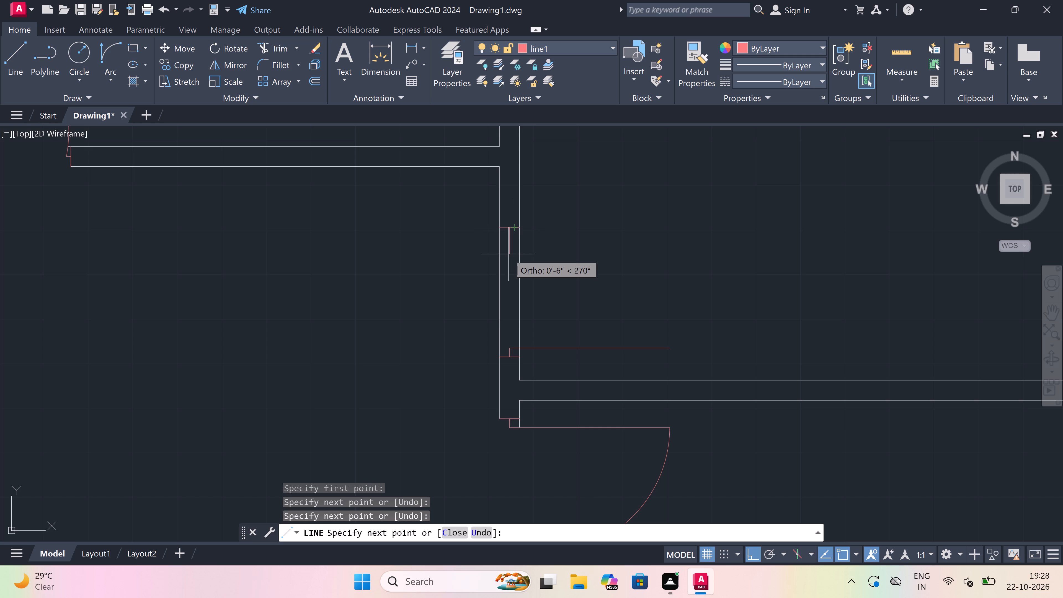
key(2)
text(")
key(space)
key(Escape)
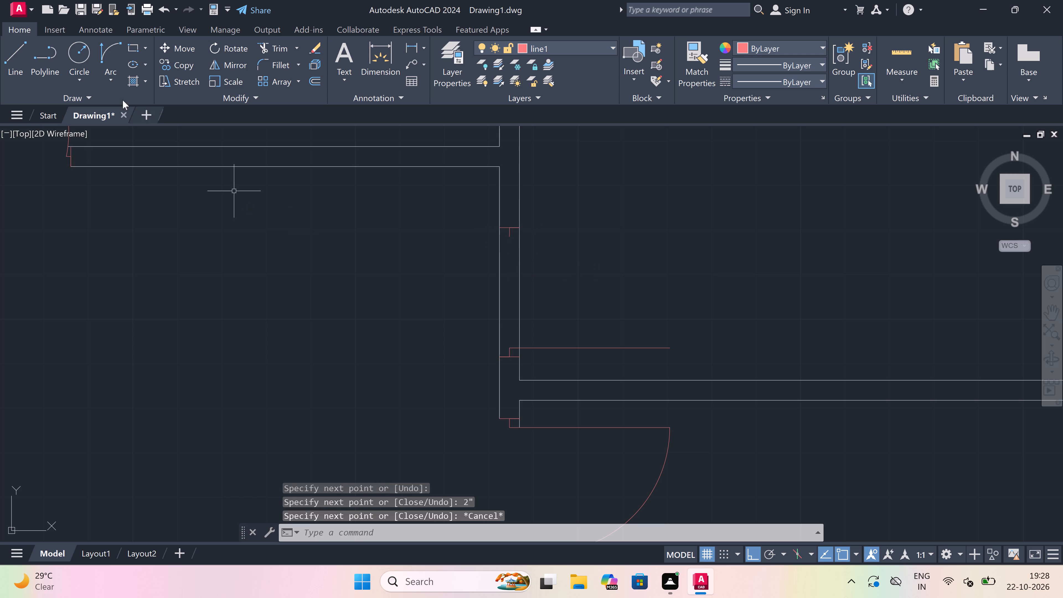
Draw the swing arc from the upper door leaf's free end to the upper jamb's stub, bulging up and to the right.
click(105, 55)
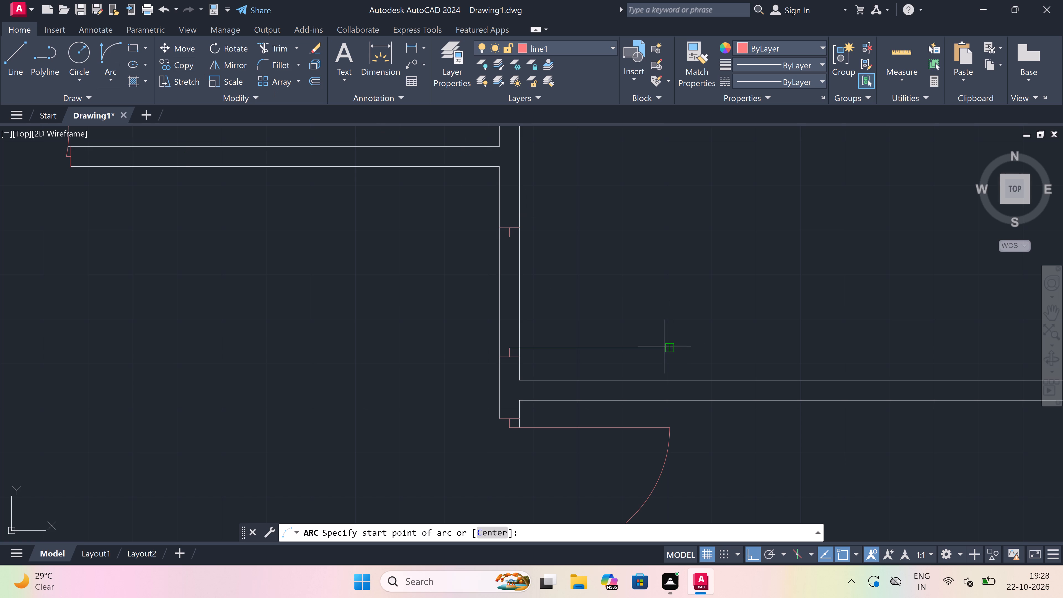
drag(670, 351, 666, 346)
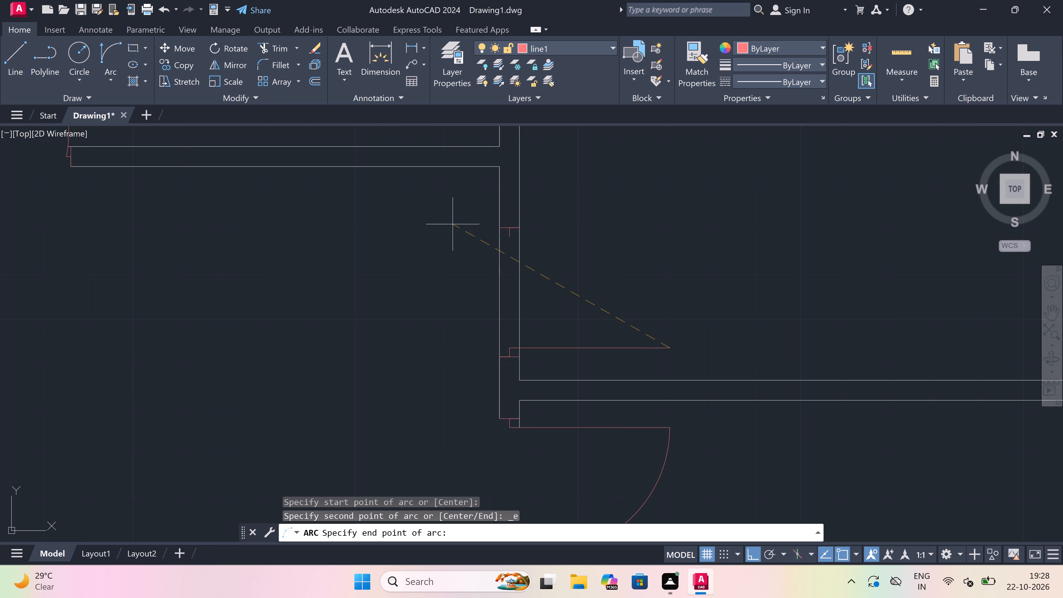
click(512, 236)
click(618, 218)
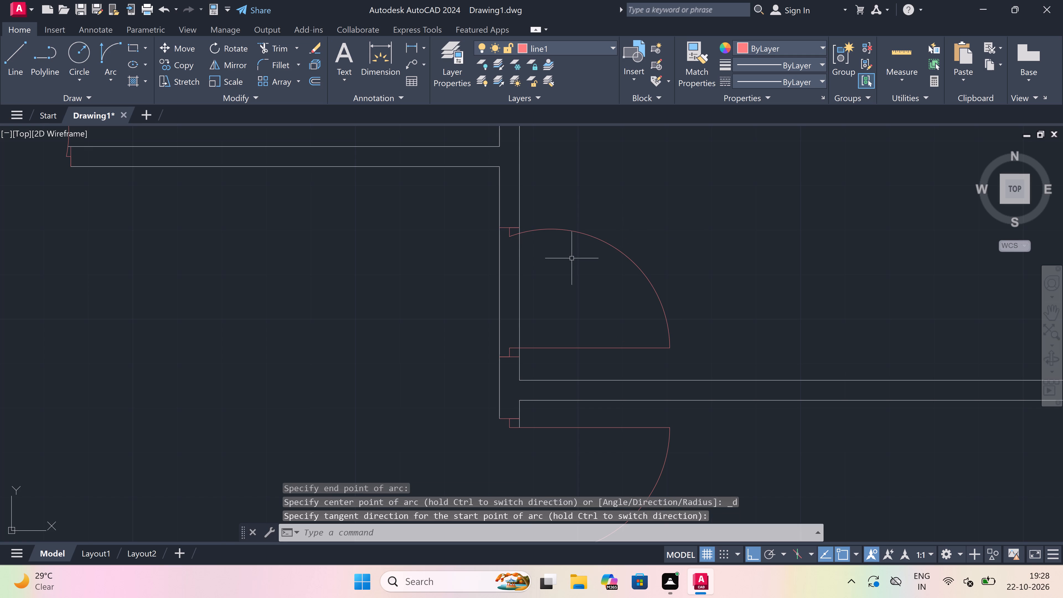
Trim both central wall lines between the jambs to open the doorway above the partition.
key(t)
key(r)
key(space)
click(564, 298)
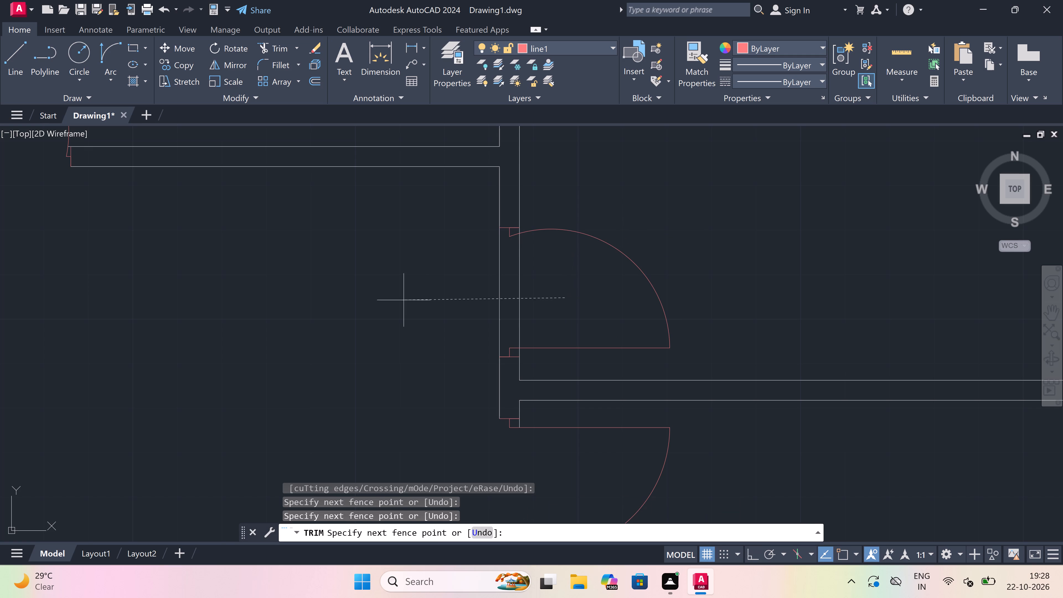
click(375, 301)
scroll(487, 281, down, 2)
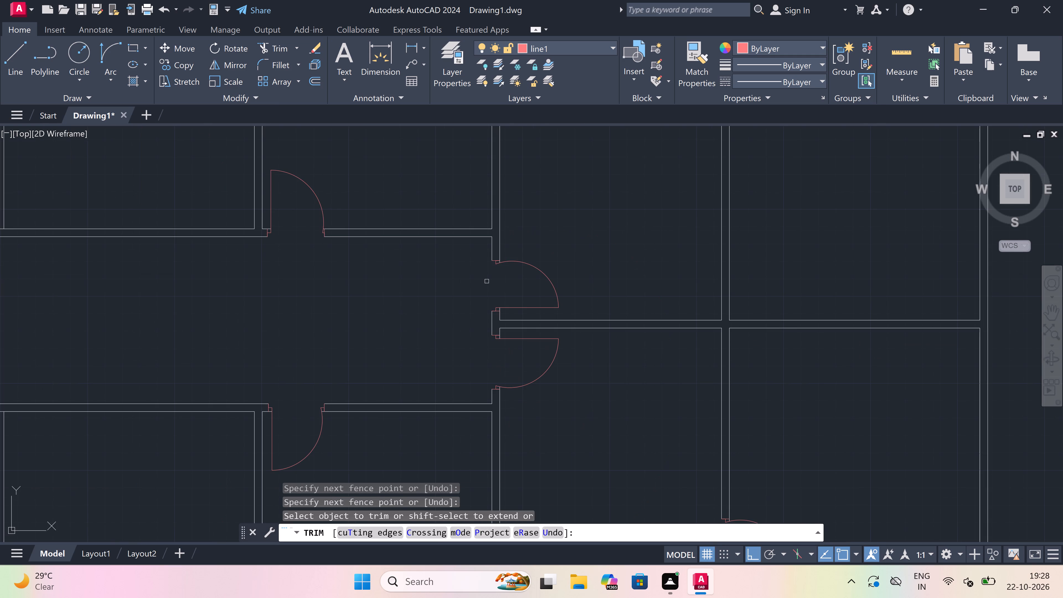
key(Escape)
Draw a jamb across the top rooms' lower wall just left of the central wall, with a 2" stub leftward and a 3' leaf upward.
scroll(487, 281, down, 3)
scroll(546, 296, down, 1)
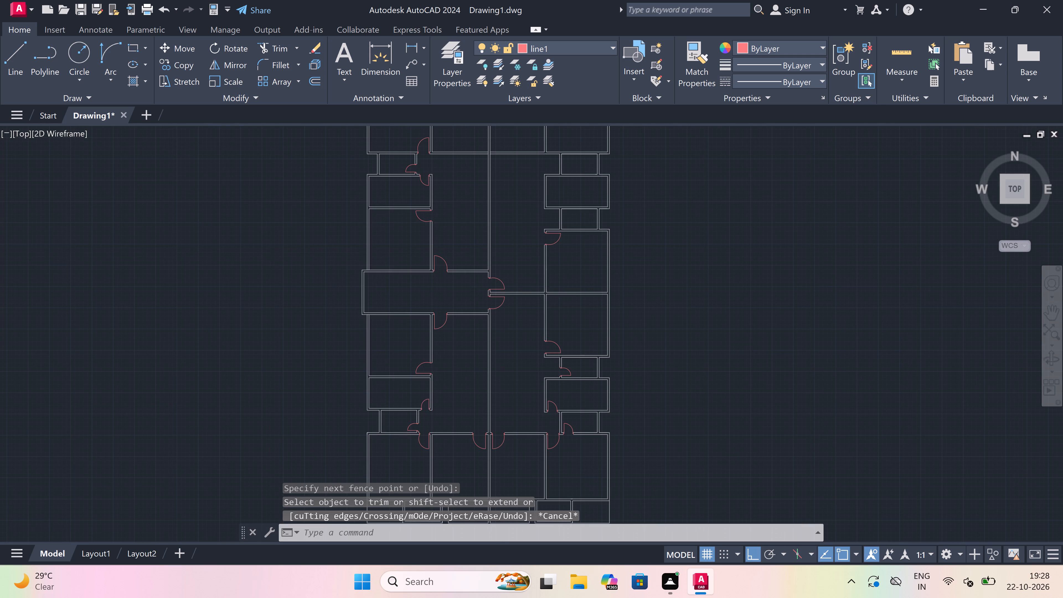
scroll(546, 296, down, 1)
scroll(527, 212, up, 2)
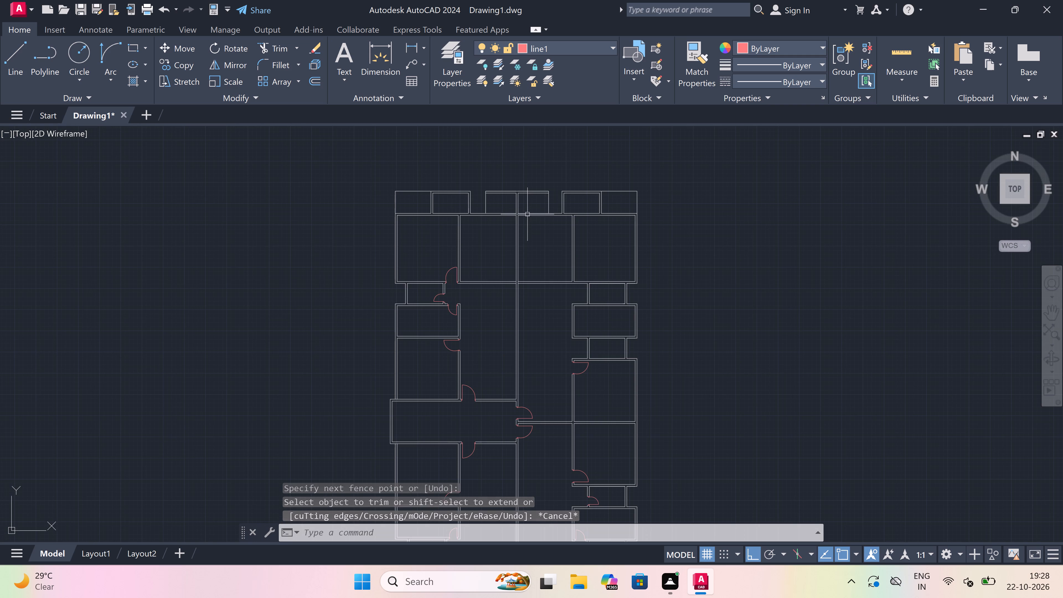
scroll(492, 280, up, 2)
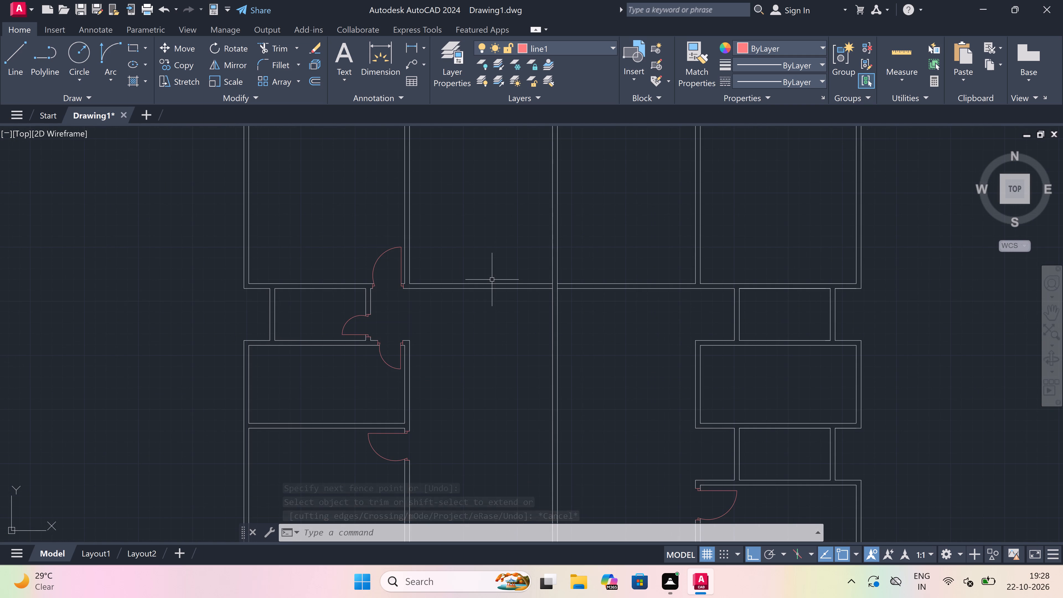
key(l)
key(space)
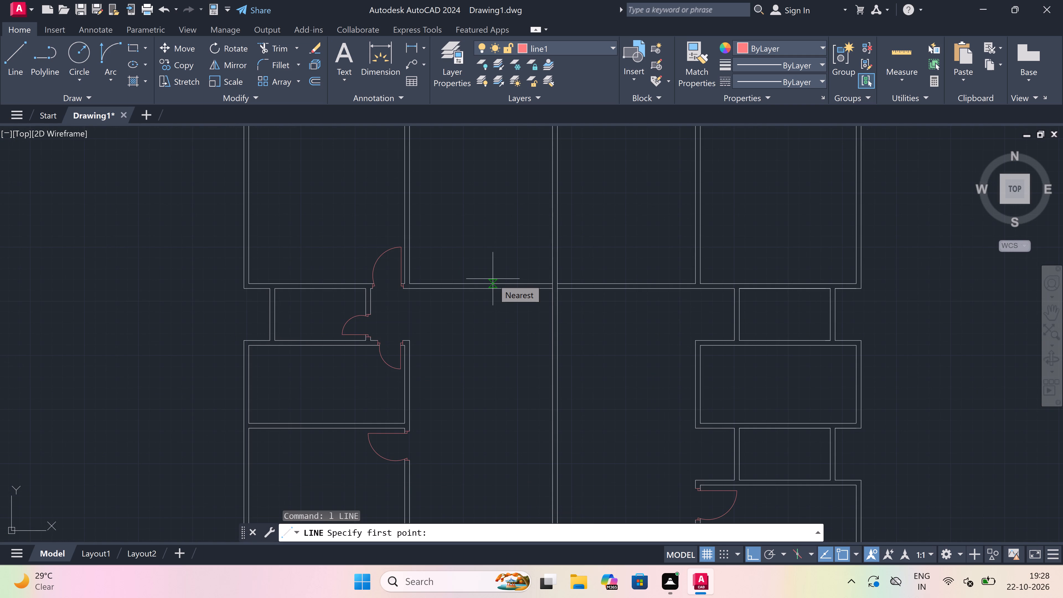
scroll(546, 281, up, 3)
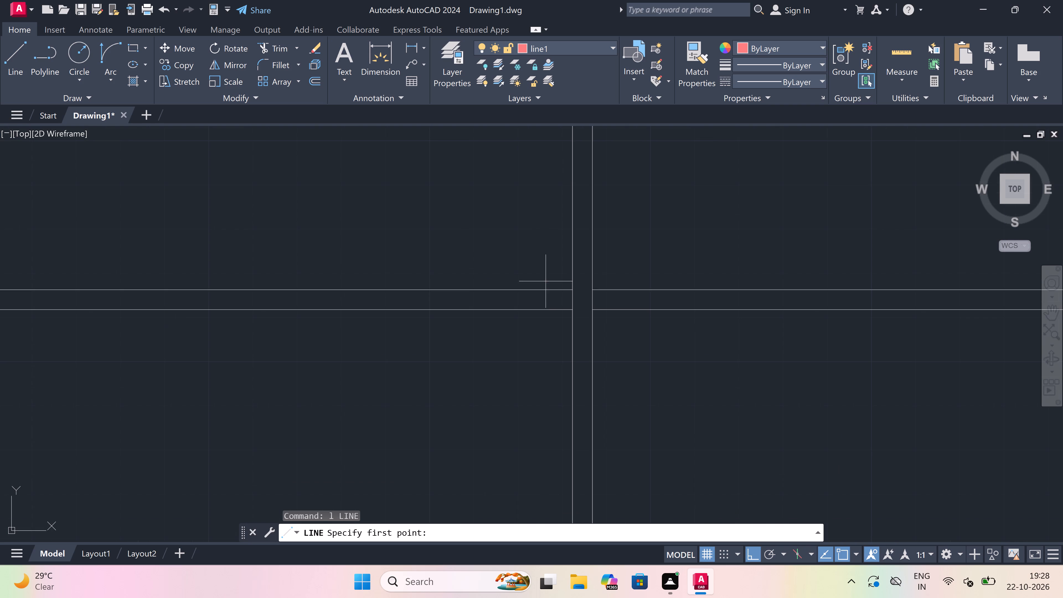
scroll(545, 283, up, 1)
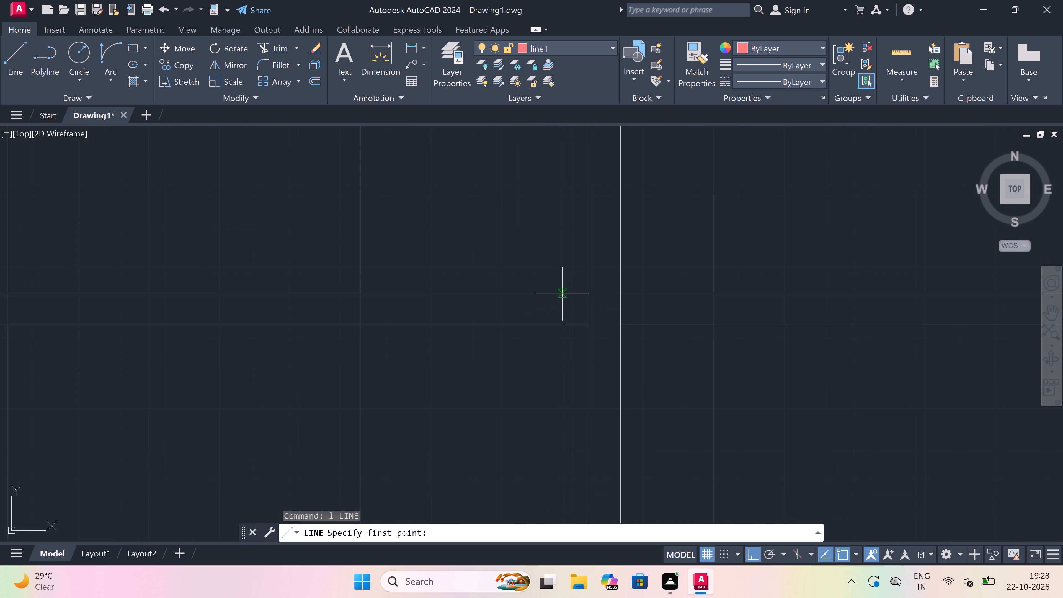
click(561, 292)
click(561, 323)
click(561, 310)
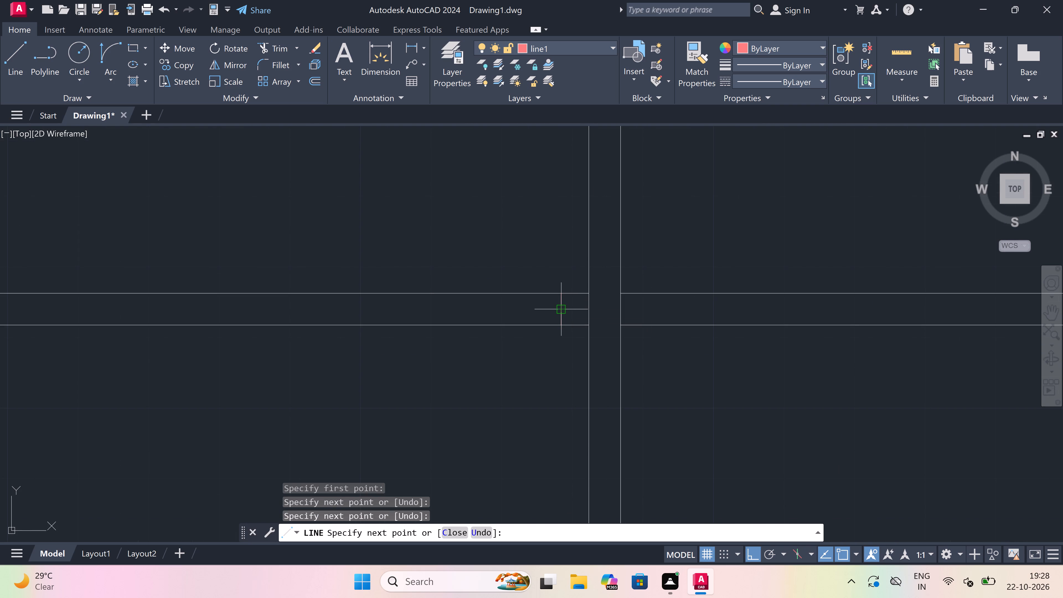
text(2")
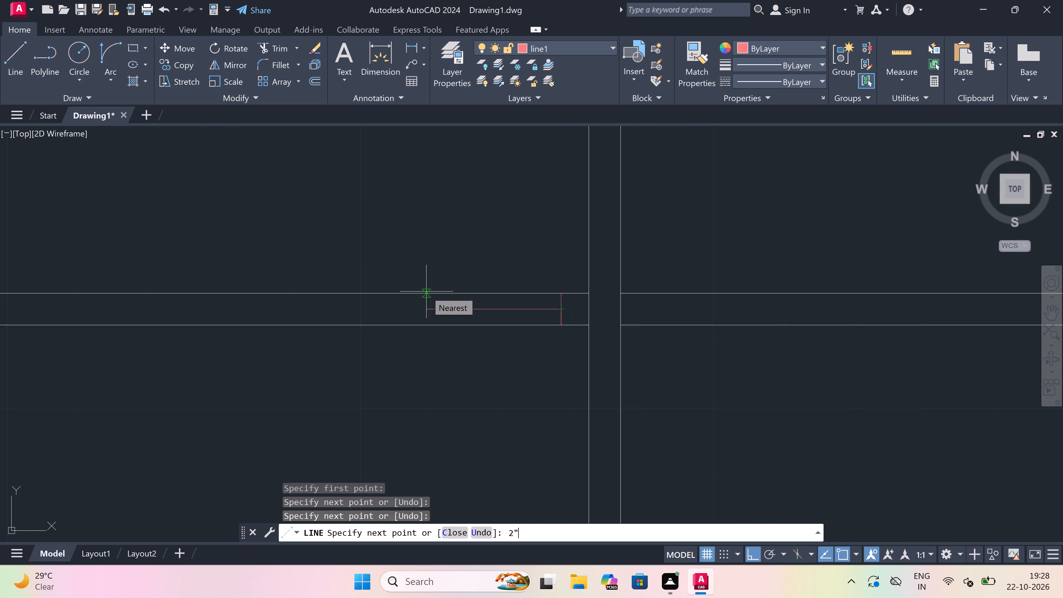
key(space)
text(3')
key(space)
key(Escape)
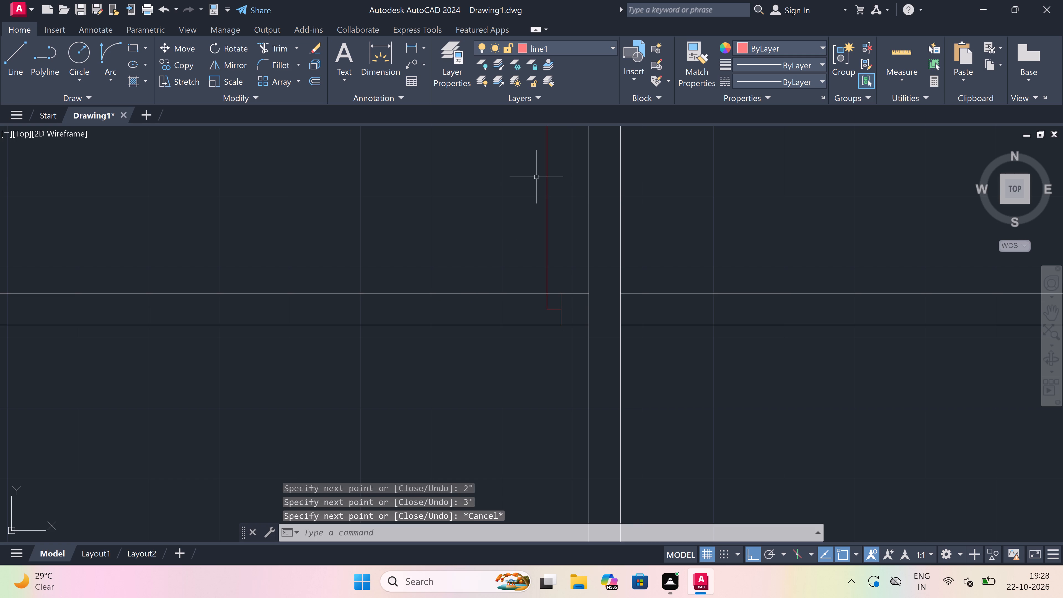
Draw the opposite jamb across the top rooms' lower wall, left of that leaf, with a 2" stub rightward from its midpoint.
key(space)
scroll(473, 335, down, 3)
scroll(450, 320, up, 2)
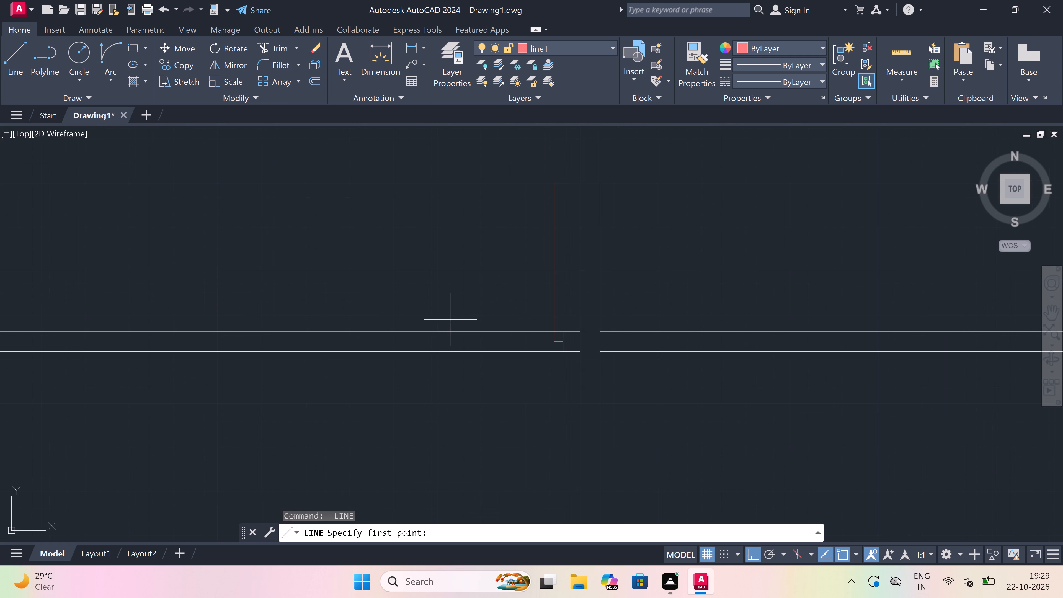
click(435, 332)
click(435, 351)
drag(435, 342, 437, 341)
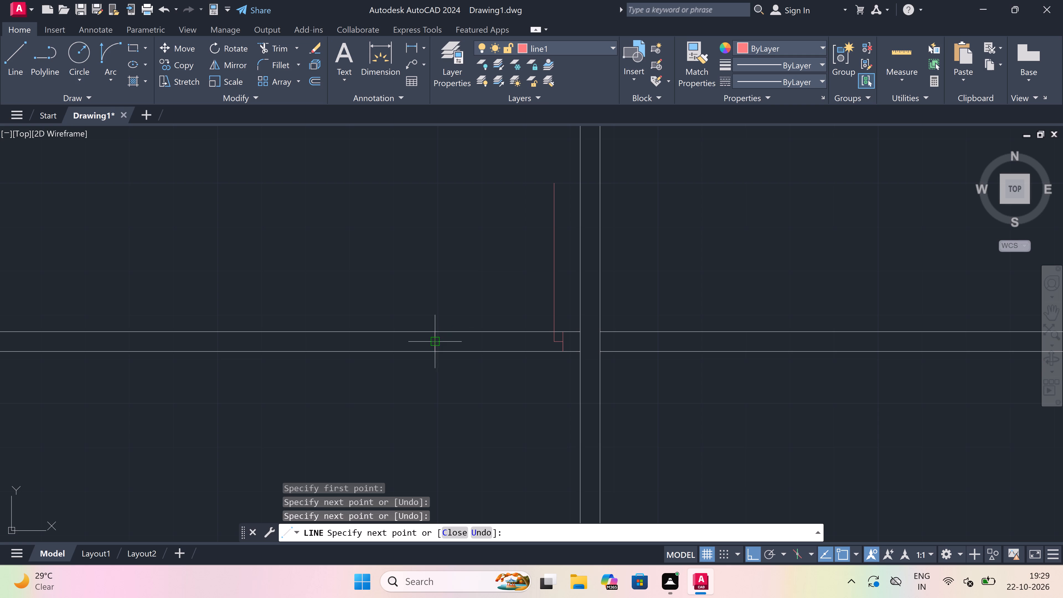
text(2")
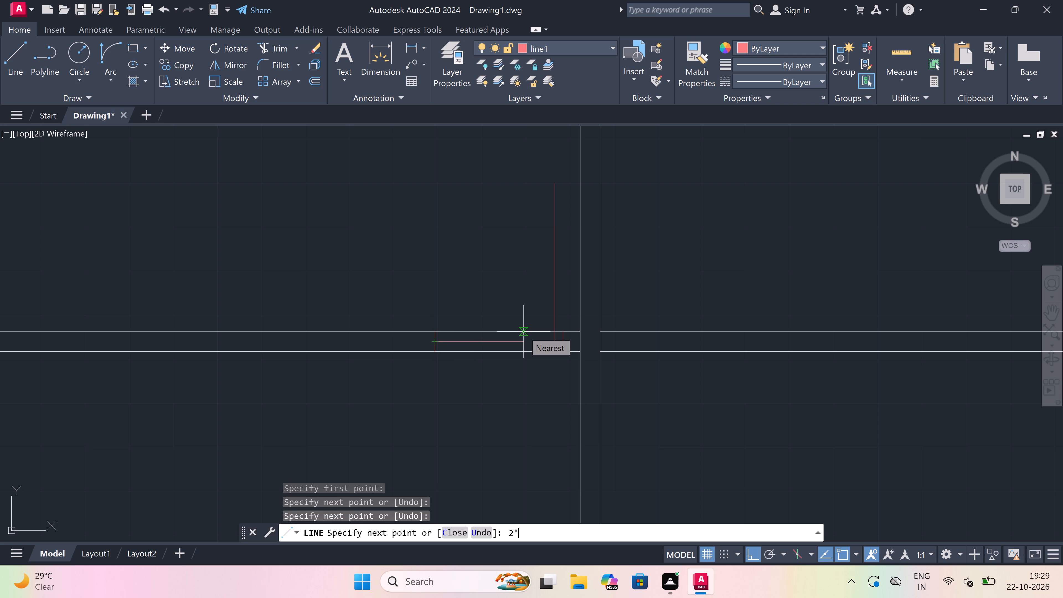
key(space)
key(Escape)
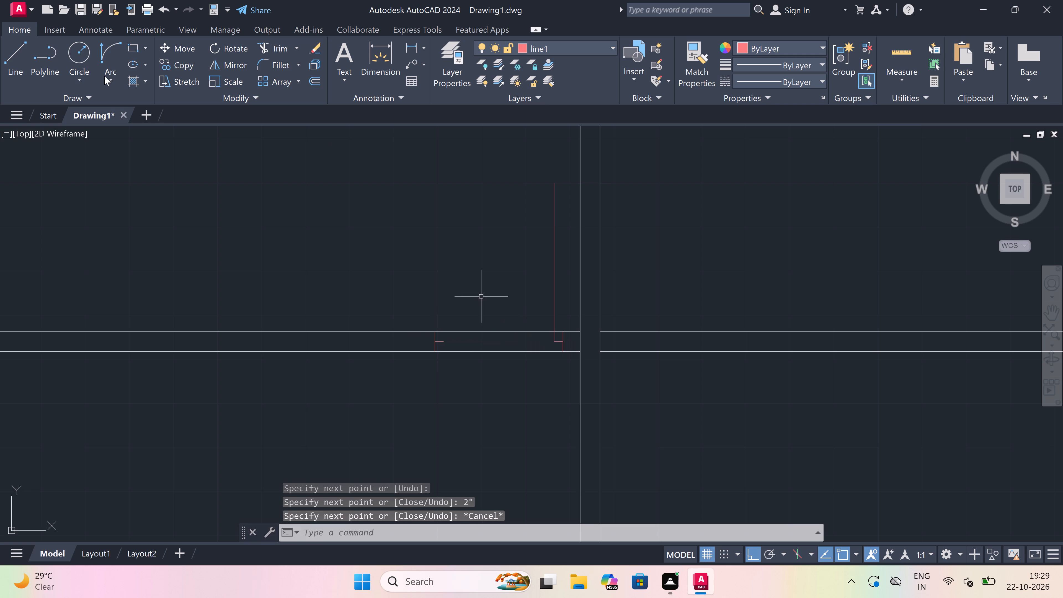
Draw the swing arc from the leaf's upper end to the opposite jamb's stub, bulging up and to the left.
drag(109, 47, 112, 49)
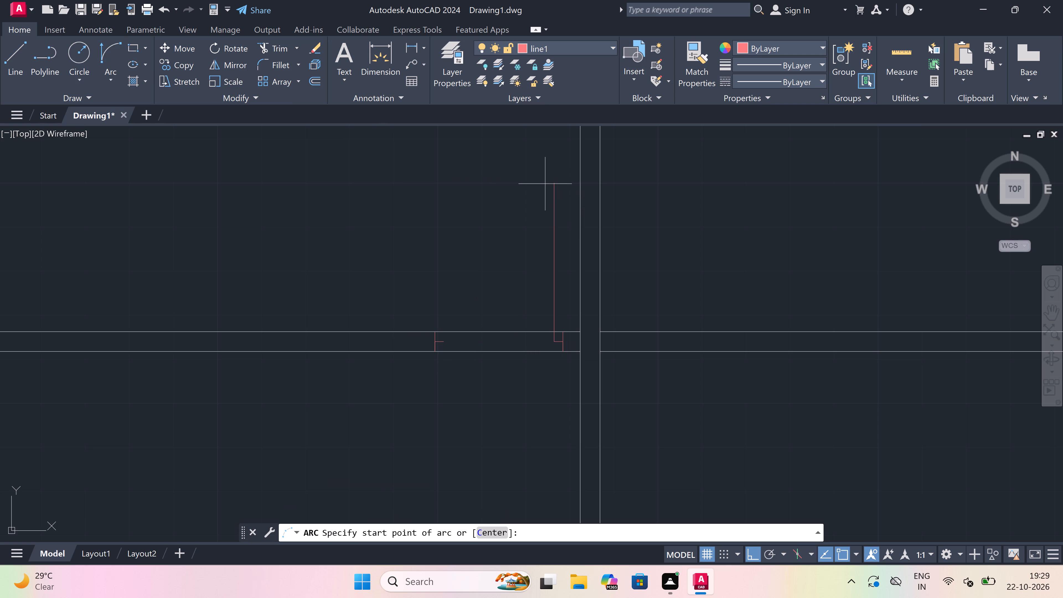
click(553, 183)
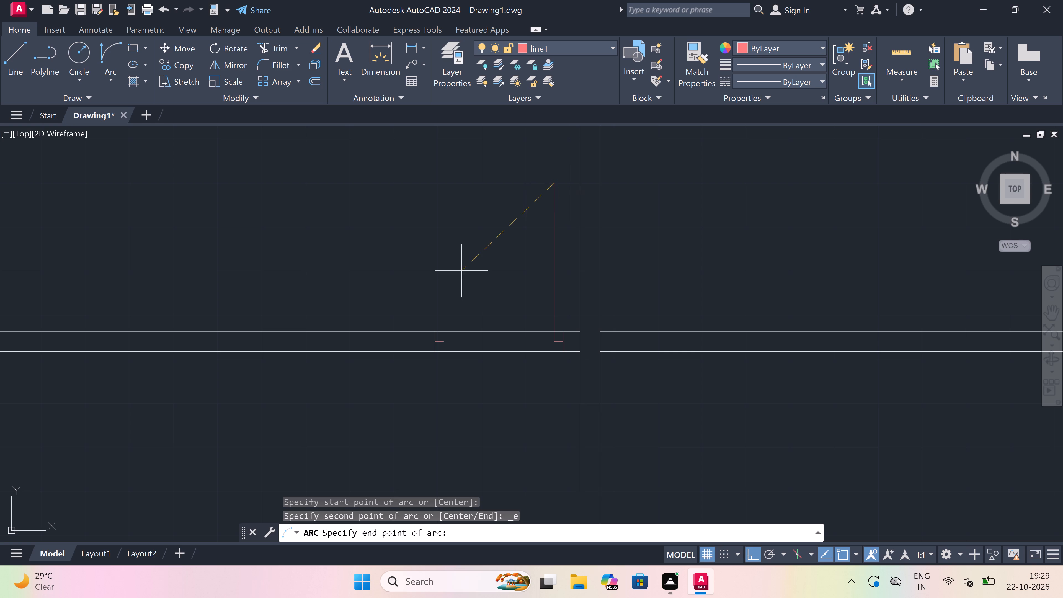
drag(445, 339, 444, 335)
click(385, 252)
Trim both lower wall lines between the jambs to open the doorway left of the central wall.
text(tr)
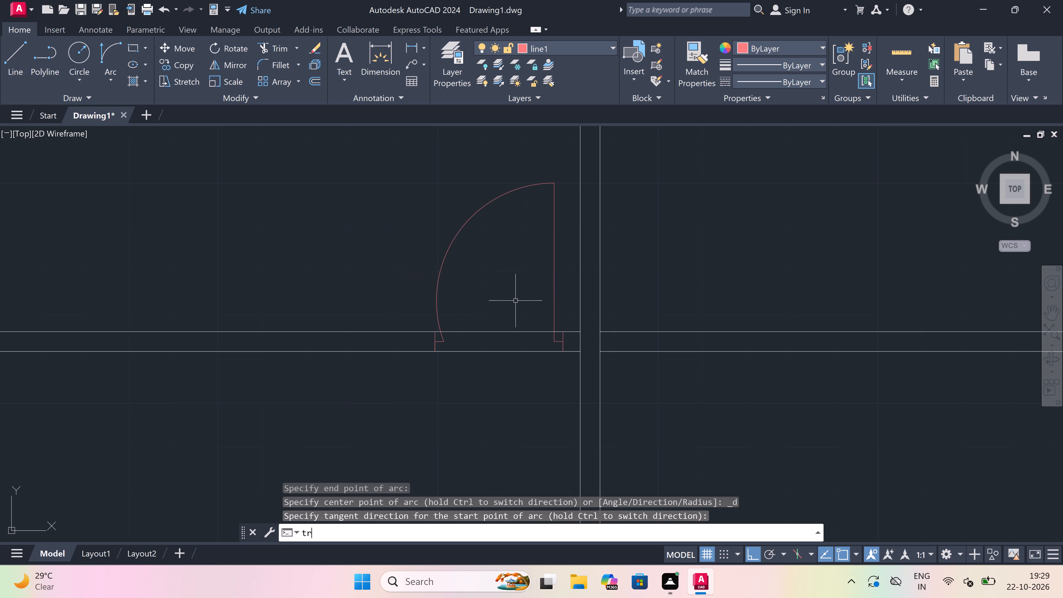
key(space)
click(515, 305)
click(509, 418)
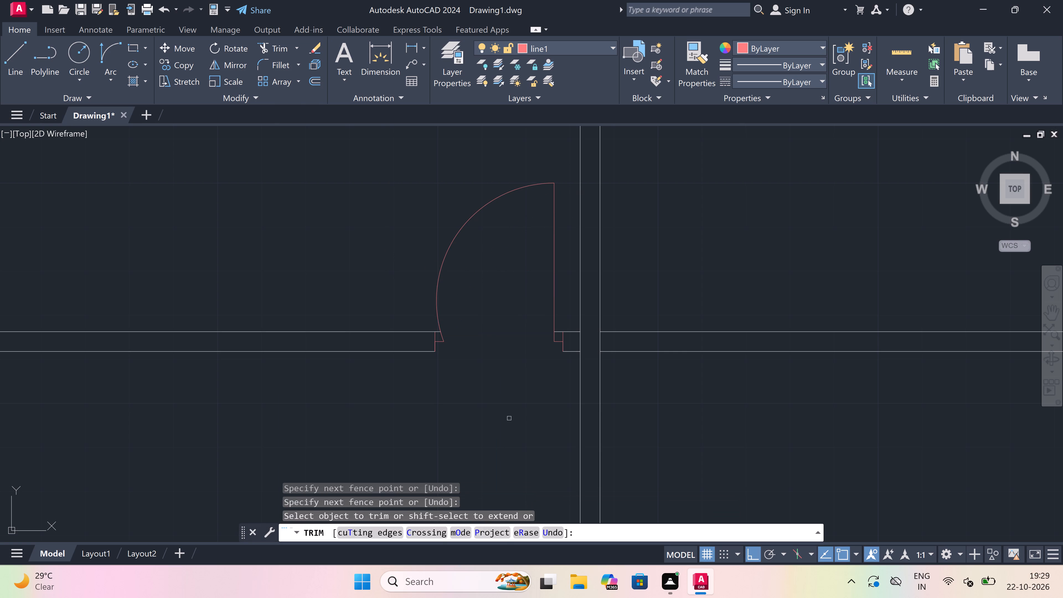
Trim the two central wall lines where they cross the top rooms' lower wall to clean up the junction.
scroll(641, 339, up, 2)
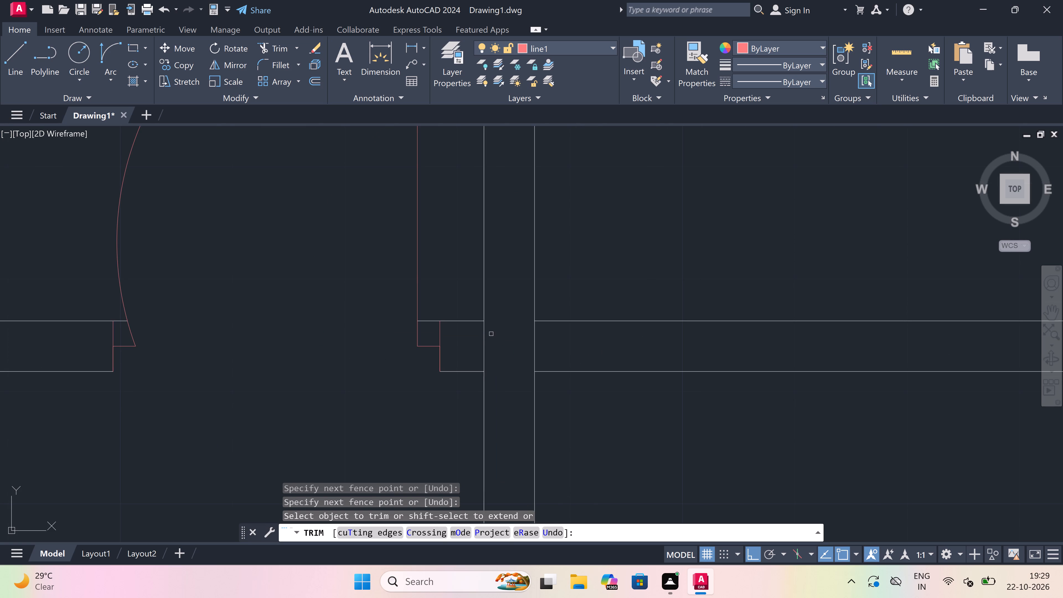
click(469, 341)
click(592, 356)
key(Escape)
Draw a jamb across the lower wall just right of the central wall, with a 2" stub rightward and a 3' leaf upward.
scroll(419, 356, down, 4)
scroll(448, 356, up, 2)
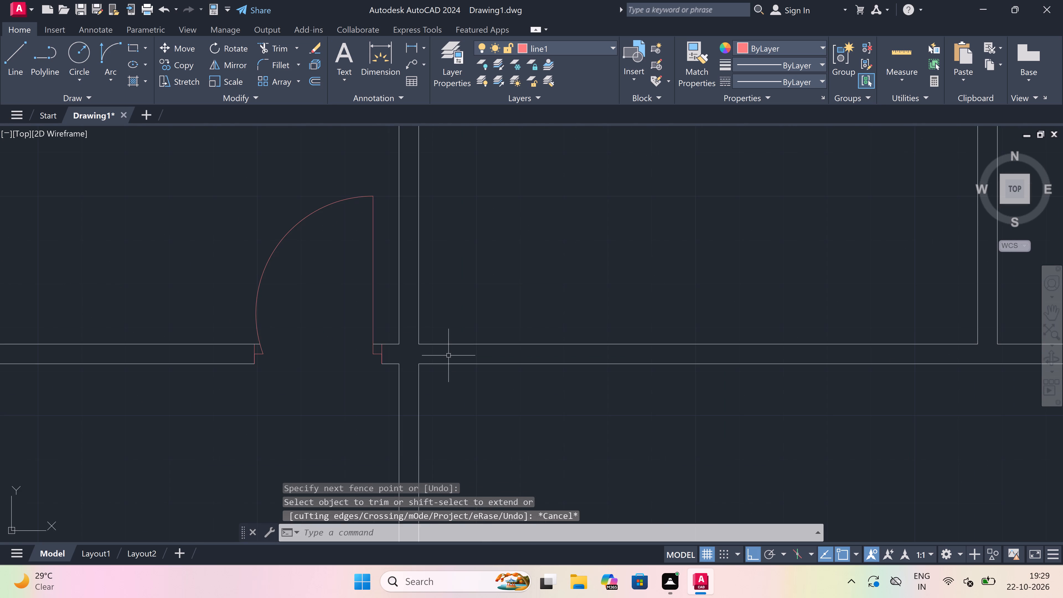
key(l)
key(space)
scroll(440, 344, up, 1)
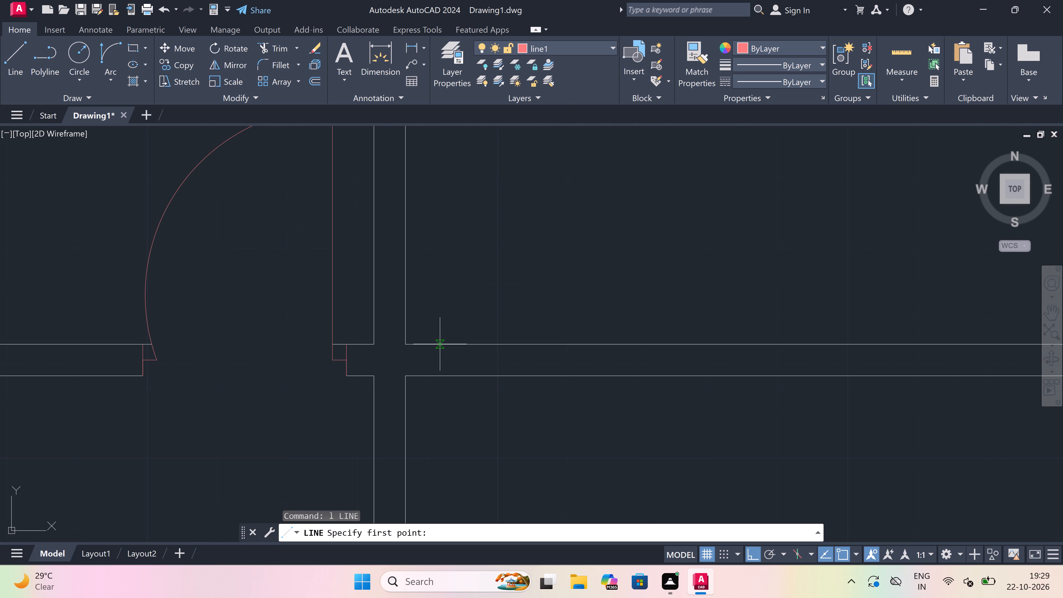
click(437, 342)
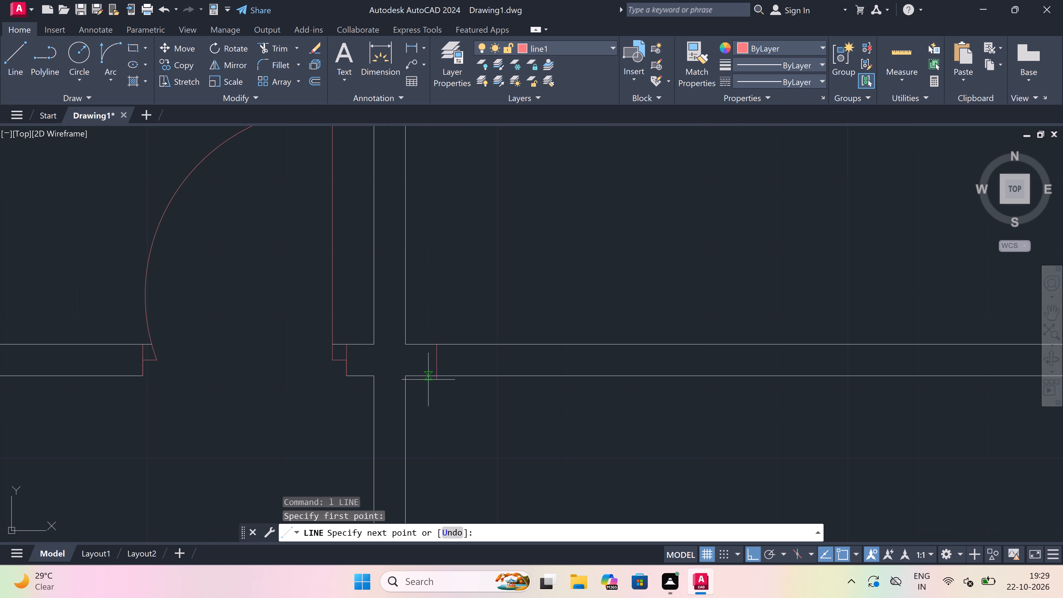
click(432, 380)
drag(438, 360, 440, 360)
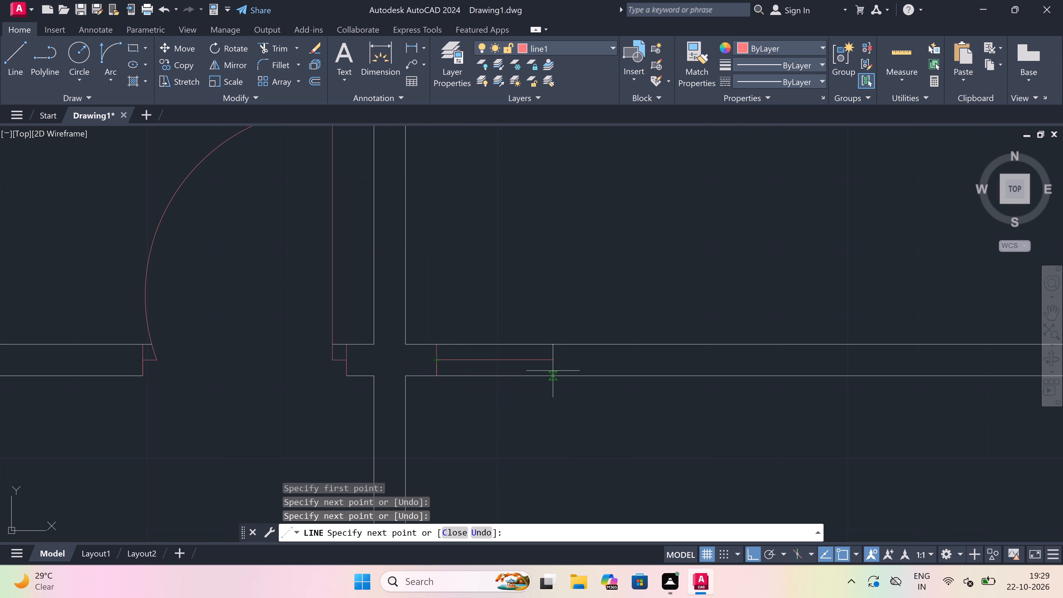
text(2")
key(space)
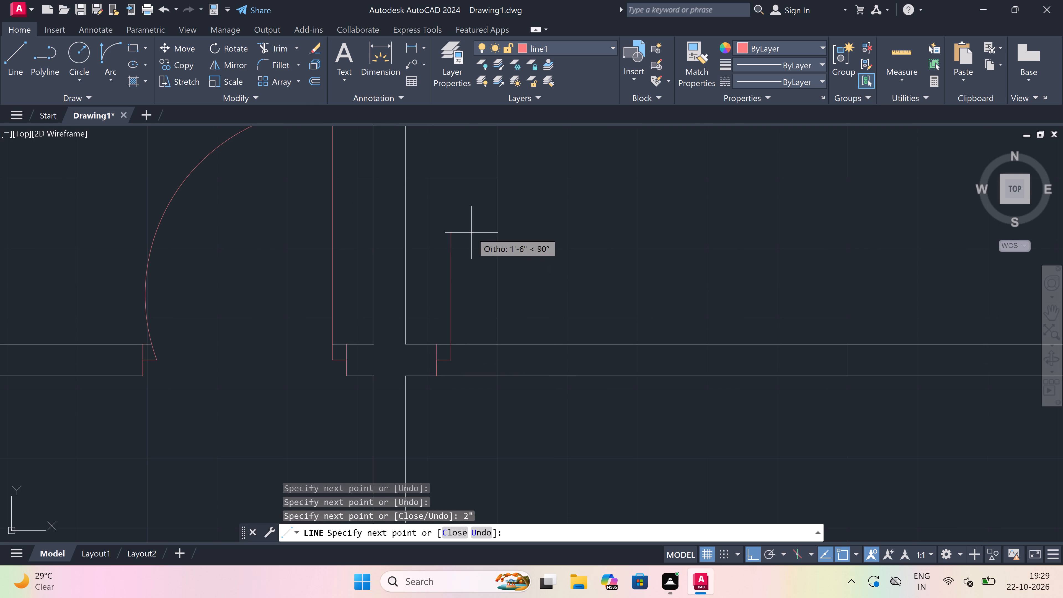
text(3')
key(space)
key(Escape)
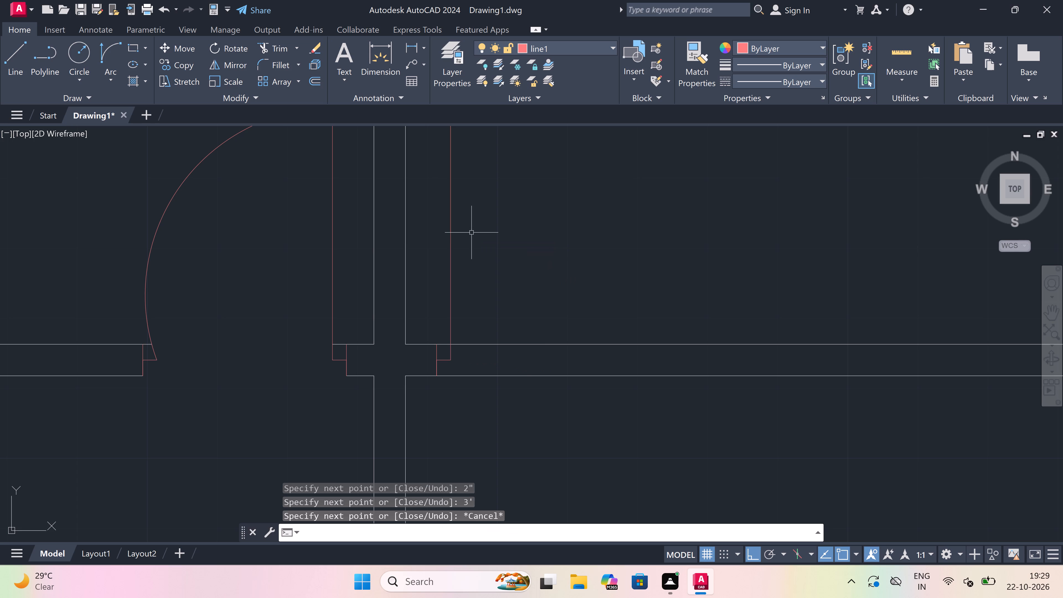
Draw the opposite jamb across the lower wall to the right of that leaf, with a 2" stub leftward from its midpoint.
key(space)
scroll(500, 394, down, 3)
scroll(502, 373, up, 2)
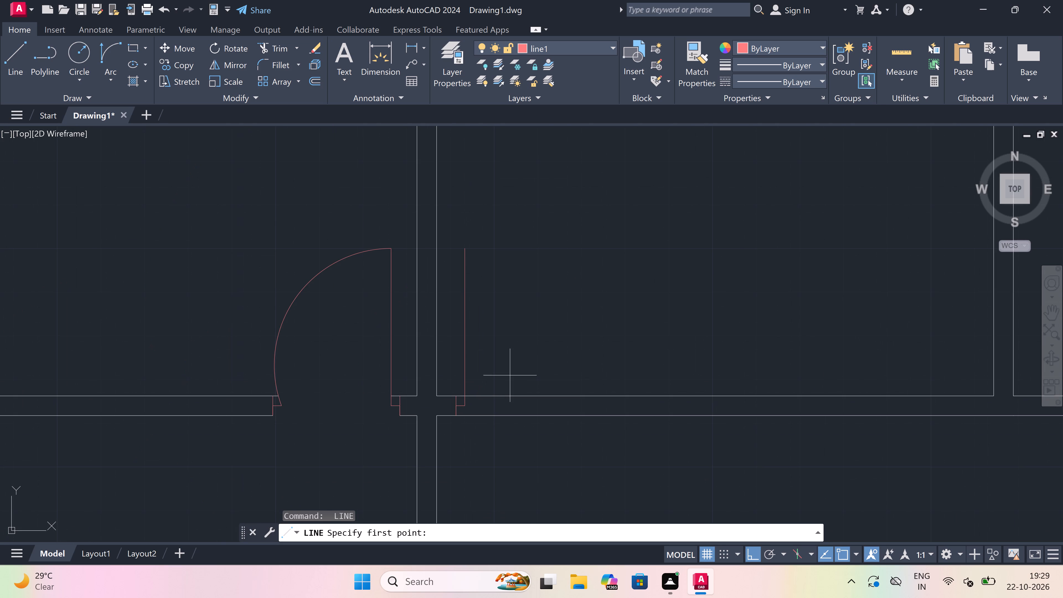
click(586, 395)
click(587, 415)
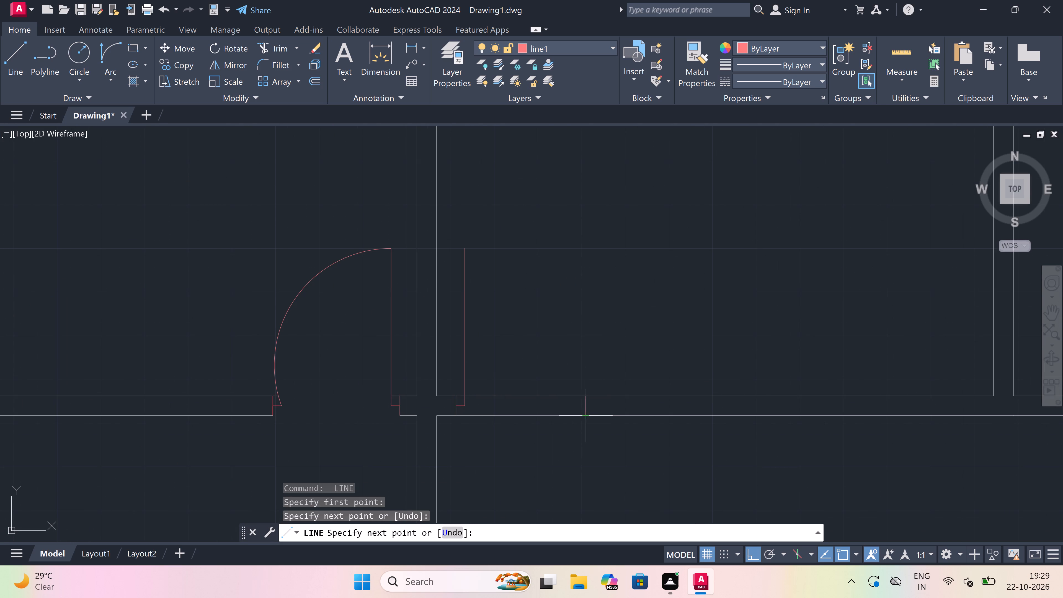
click(590, 404)
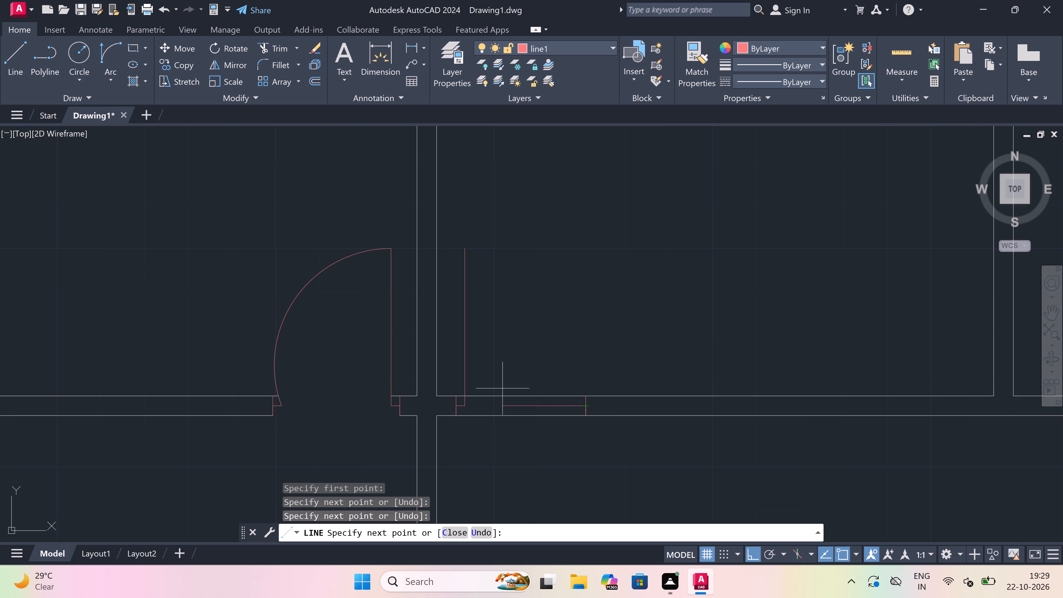
text(2")
key(space)
key(Escape)
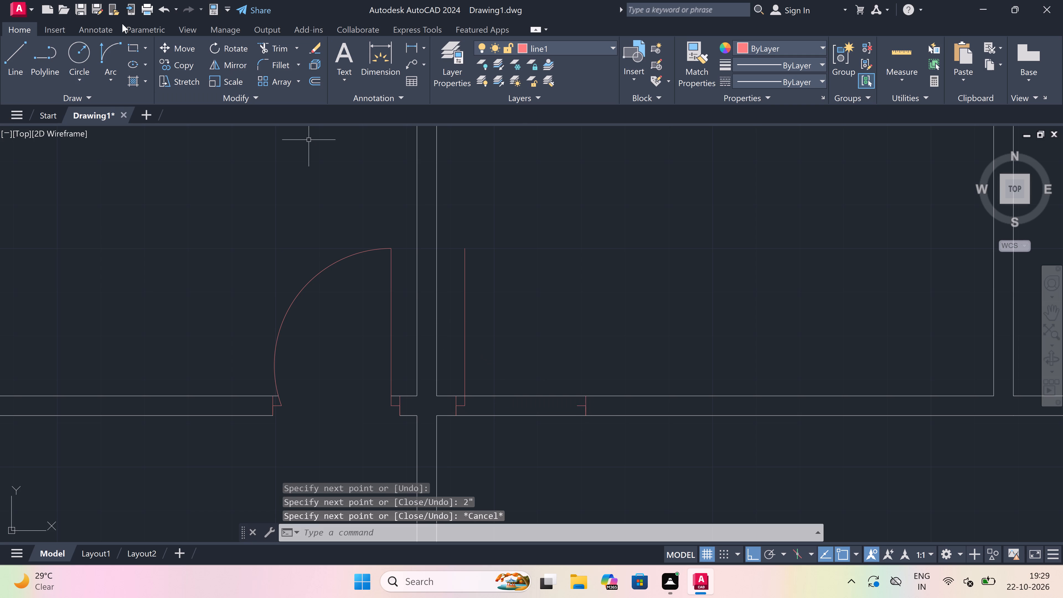
Draw the swing arc from the leaf's upper end to the opposite jamb's stub, bulging up and to the right.
click(106, 50)
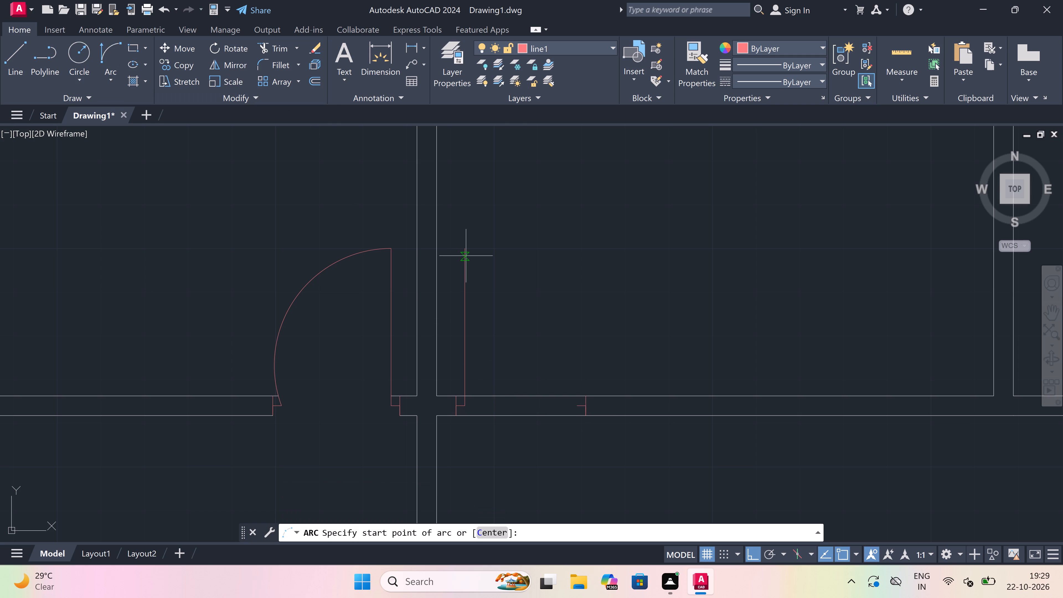
click(468, 249)
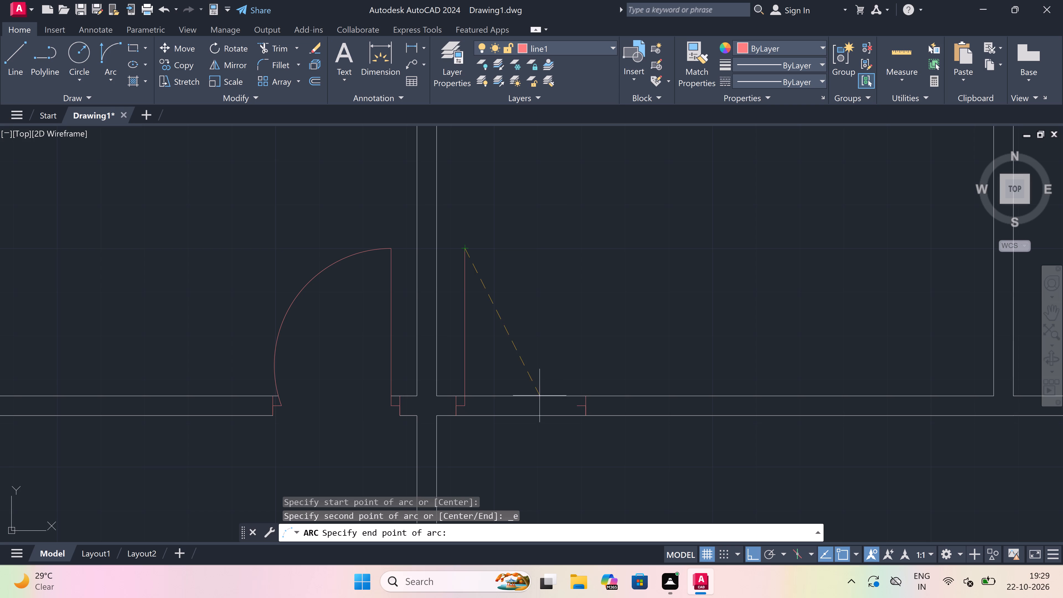
drag(576, 407, 579, 400)
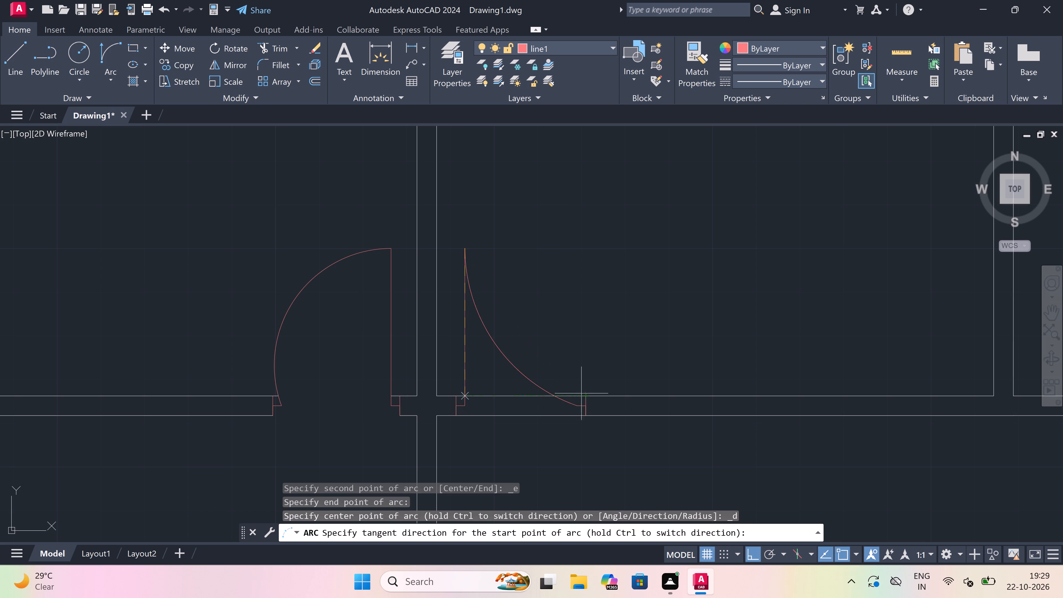
click(630, 304)
Trim both lower wall lines between the jambs to open the doorway right of the central wall.
key(t)
text(r)
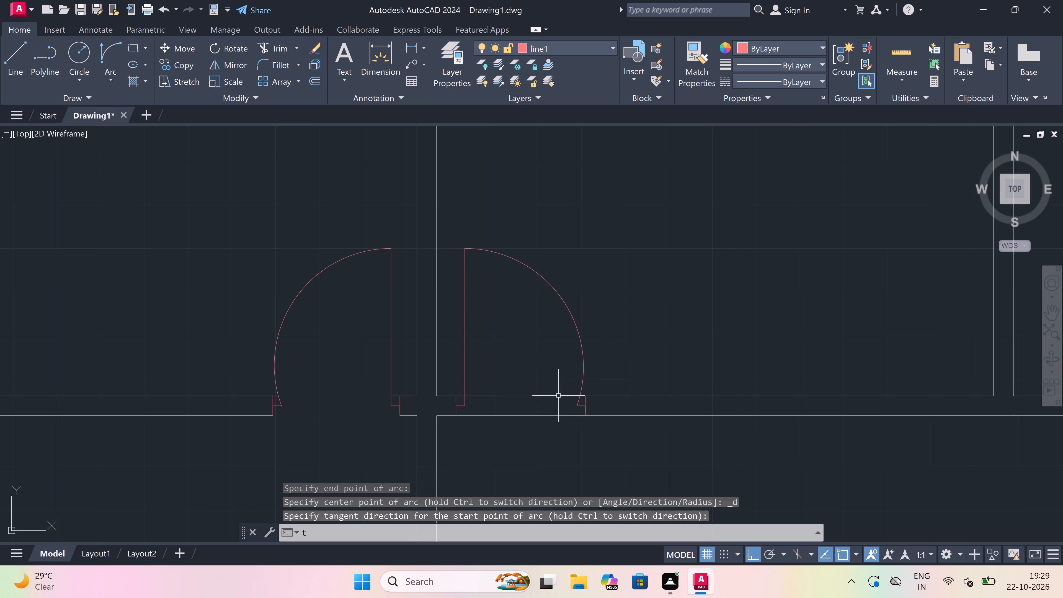
key(space)
click(523, 383)
click(507, 434)
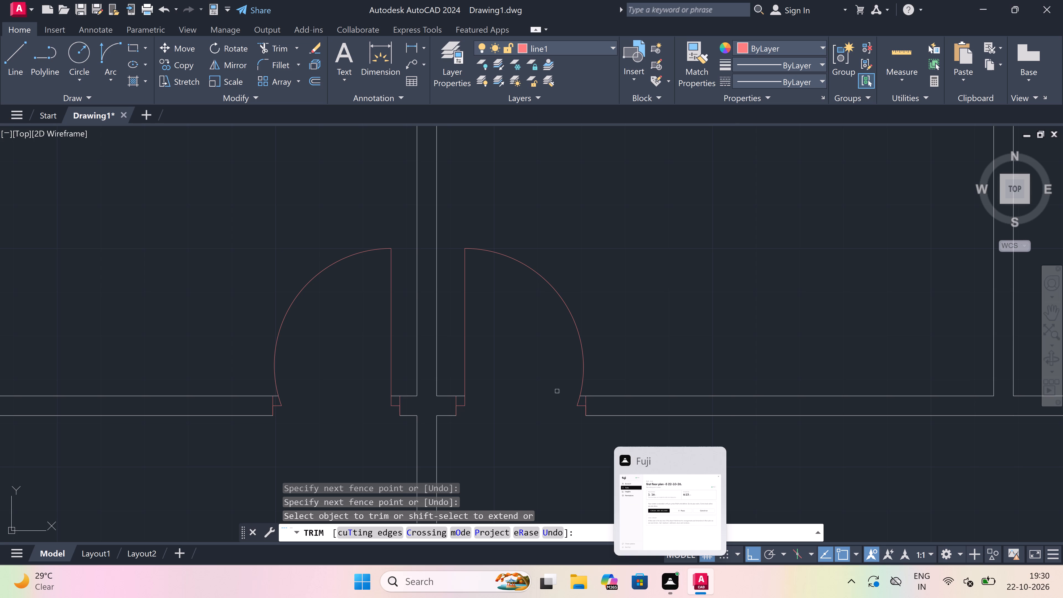
key(Escape)
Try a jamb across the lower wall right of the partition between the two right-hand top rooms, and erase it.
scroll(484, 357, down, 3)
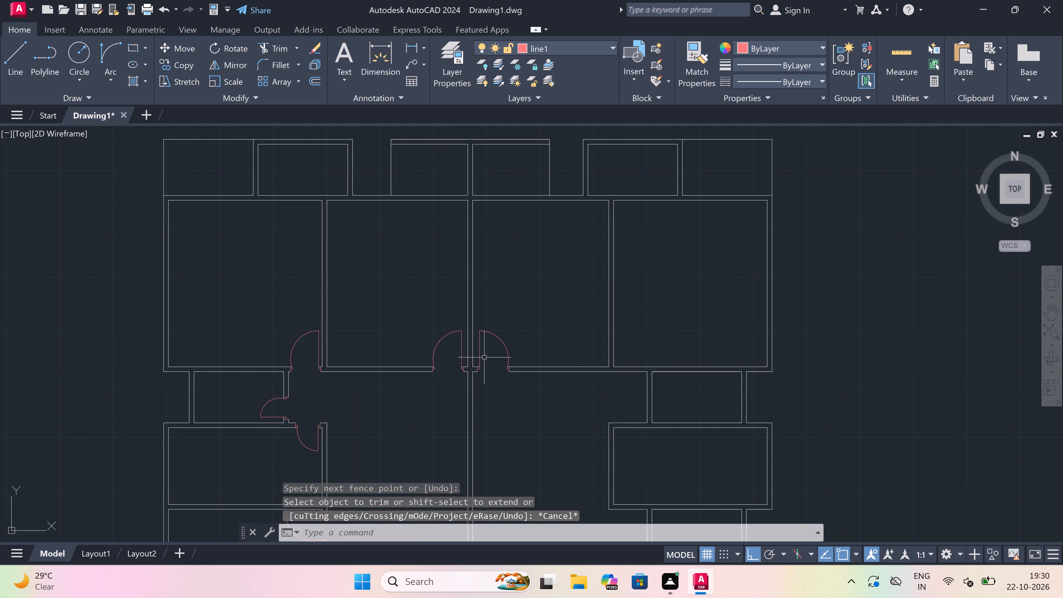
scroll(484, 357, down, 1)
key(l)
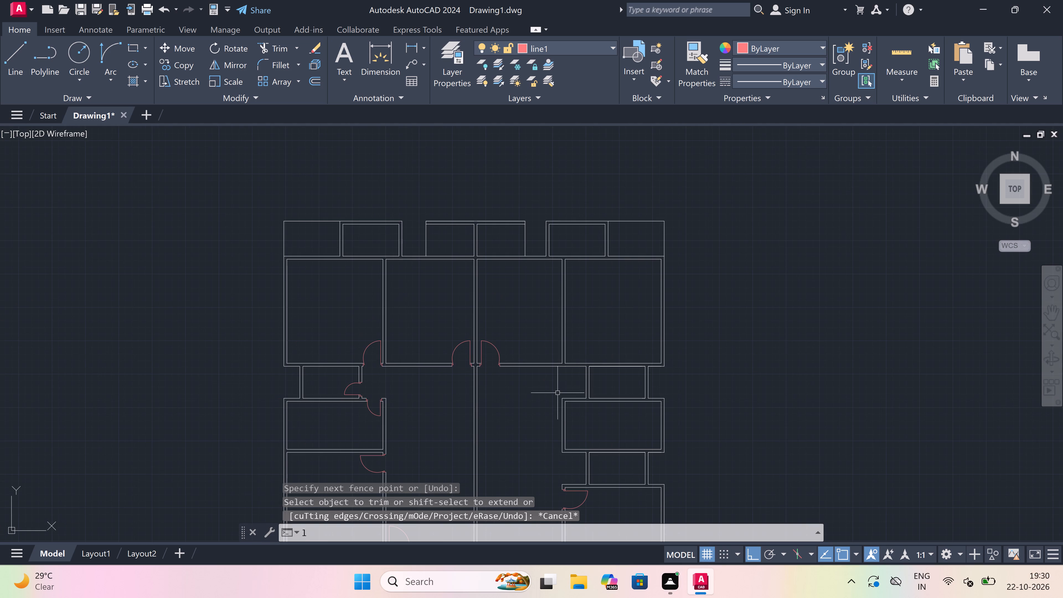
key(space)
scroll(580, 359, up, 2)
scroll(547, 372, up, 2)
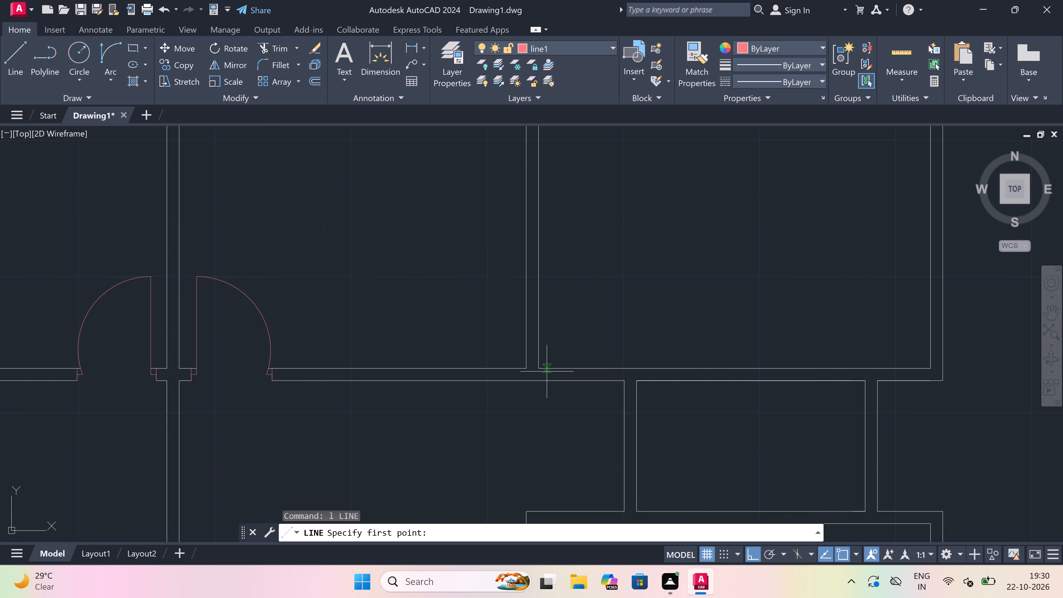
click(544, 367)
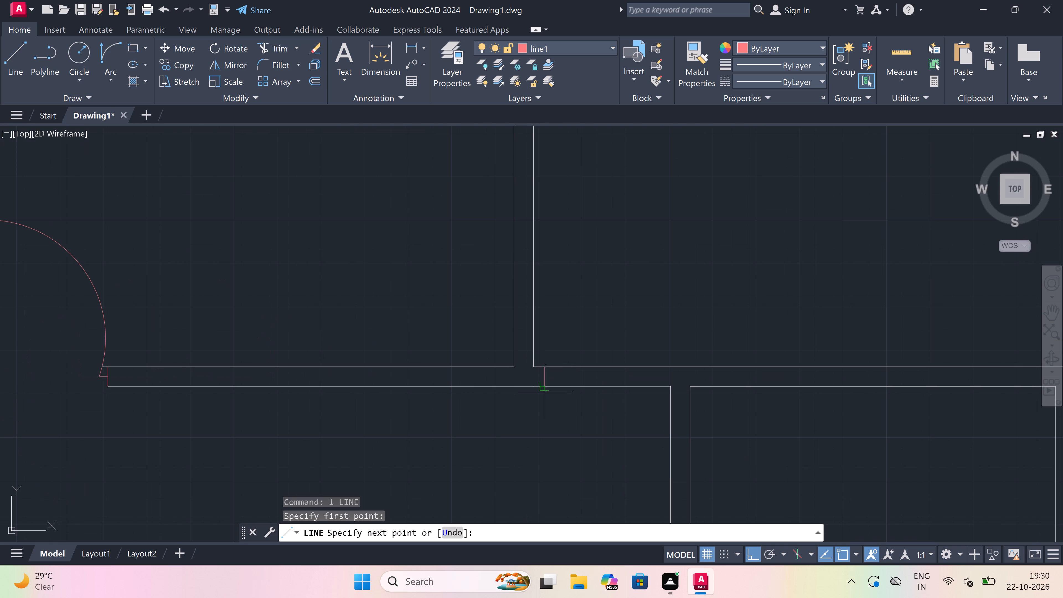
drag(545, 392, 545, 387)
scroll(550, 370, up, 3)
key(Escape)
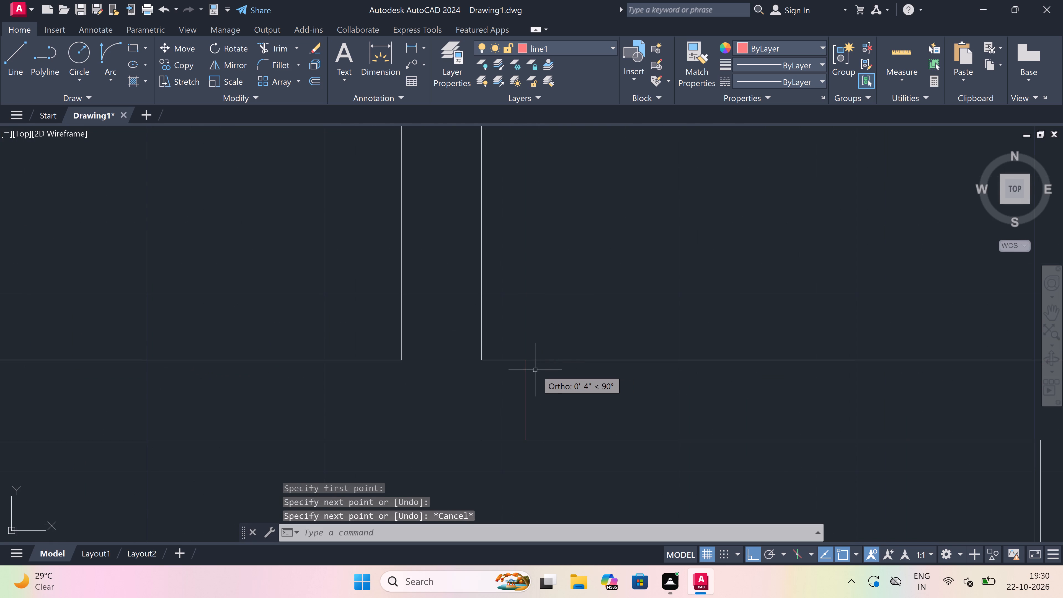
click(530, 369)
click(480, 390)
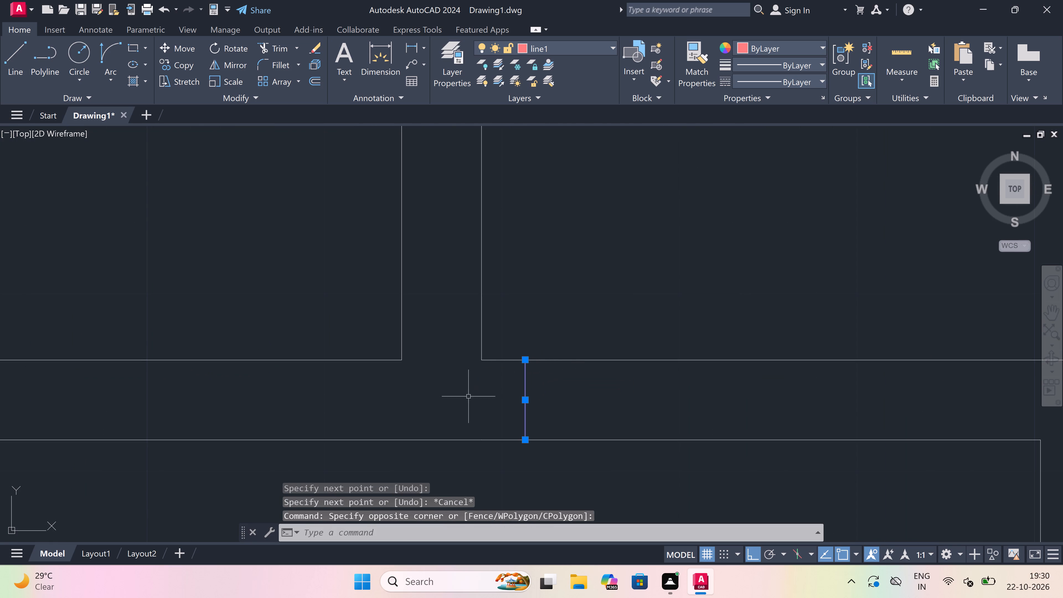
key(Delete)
Draw a jamb across the lower wall just right of the right-hand top rooms' partition, with a 2" rightward stub and 3' upward leaf.
text(l)
key(space)
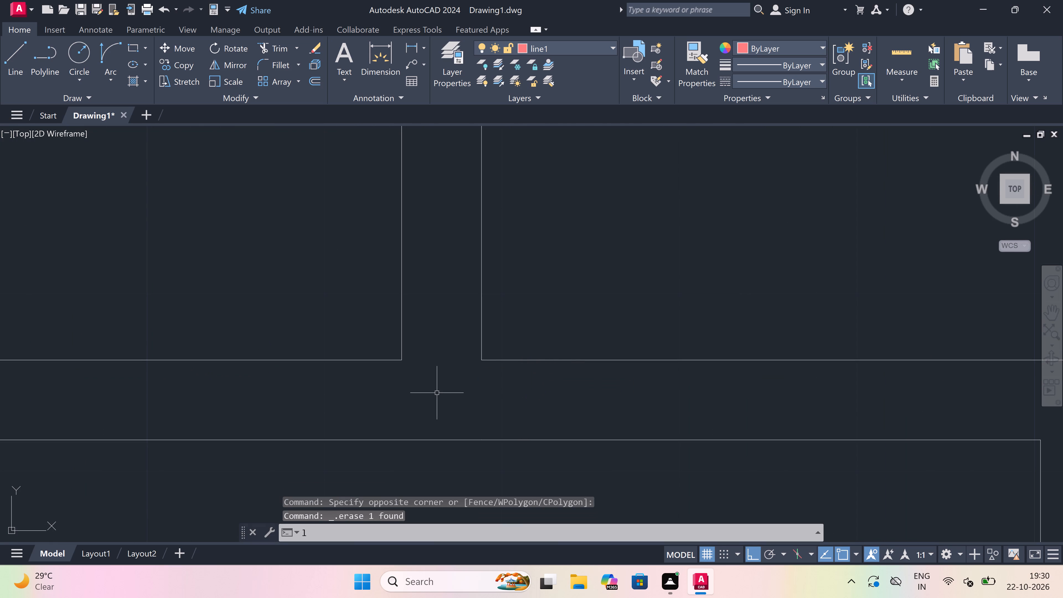
click(497, 360)
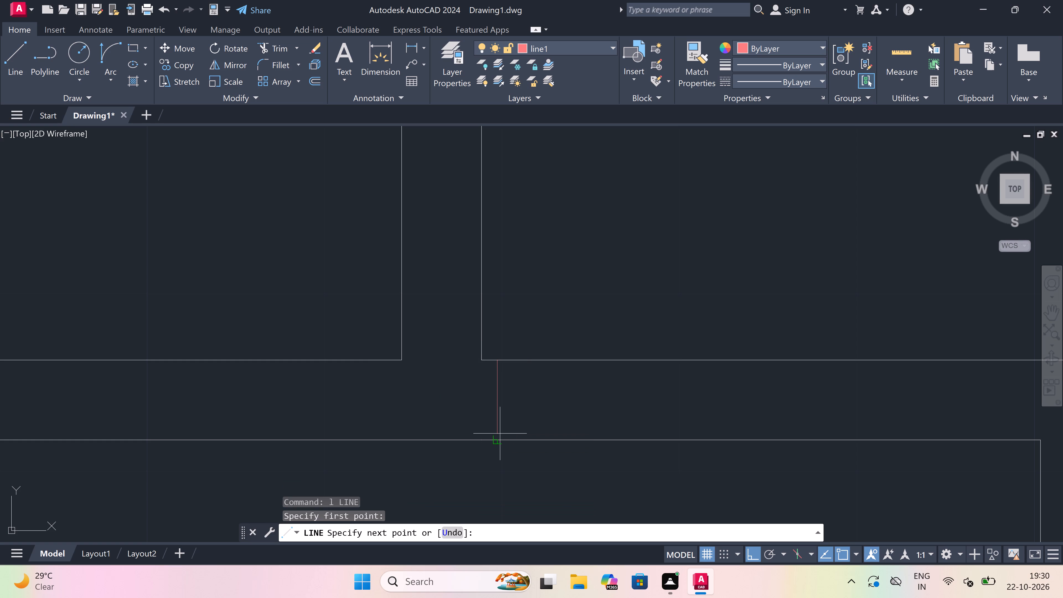
click(499, 439)
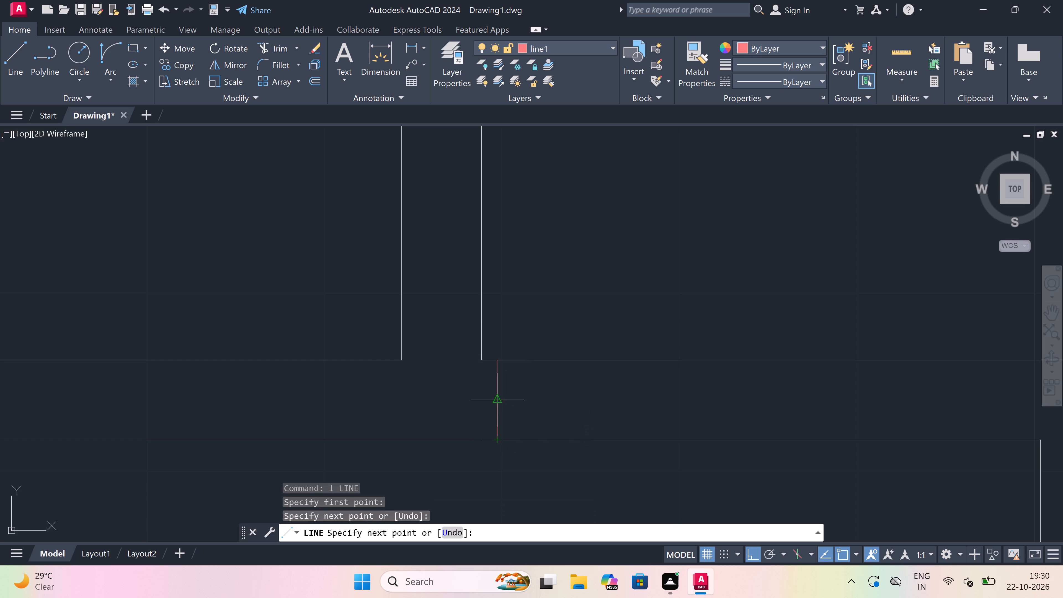
click(500, 397)
text(2")
key(space)
scroll(577, 394, down, 3)
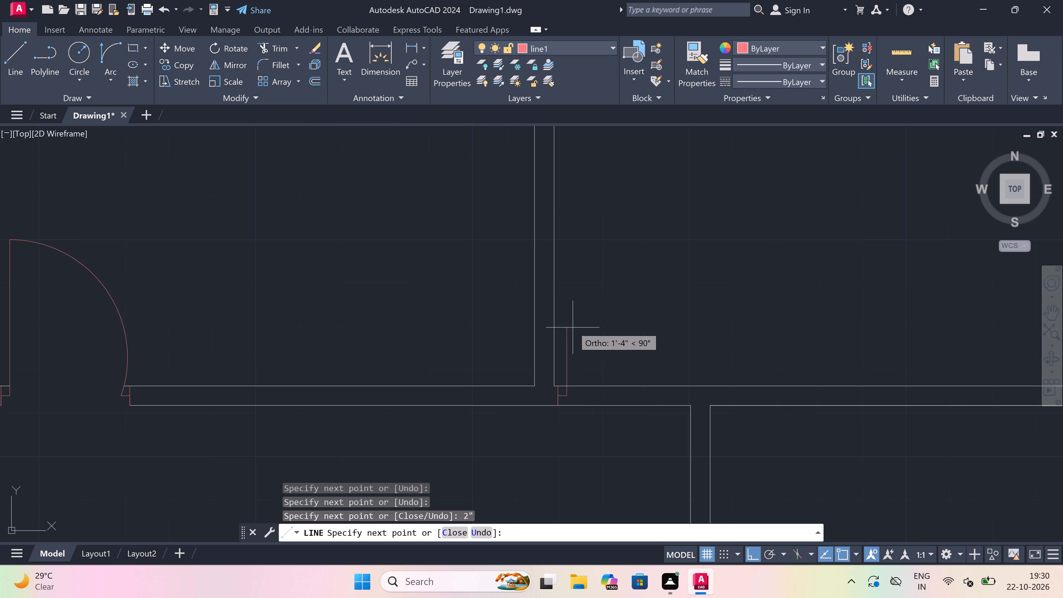
text(3')
key(space)
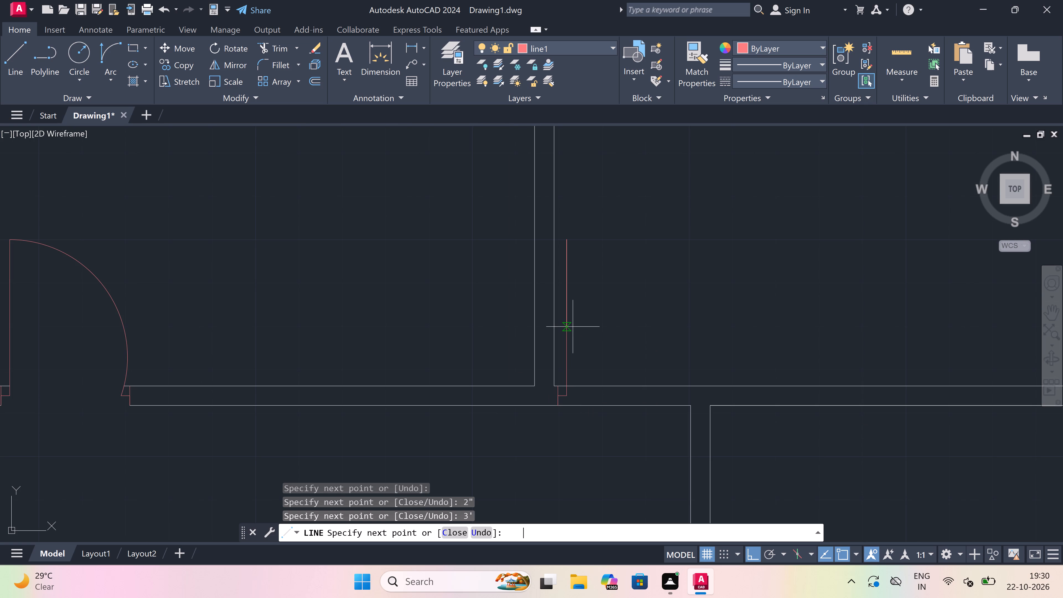
key(Escape)
Draw the opposite jamb across the lower wall to the right of that leaf, with a 2" stub leftward from its midpoint.
scroll(675, 356, up, 1)
key(space)
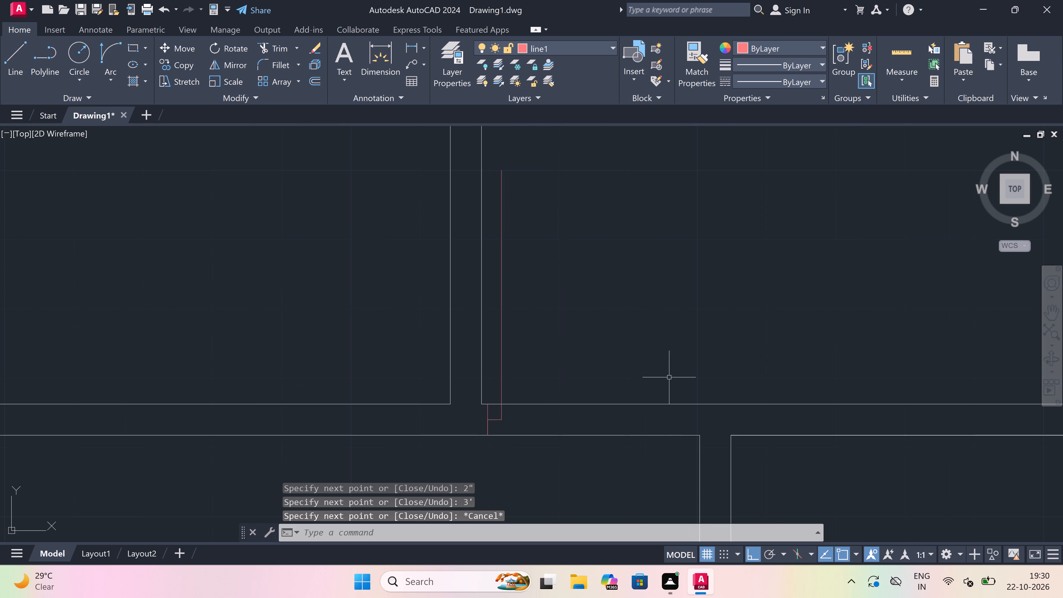
click(688, 400)
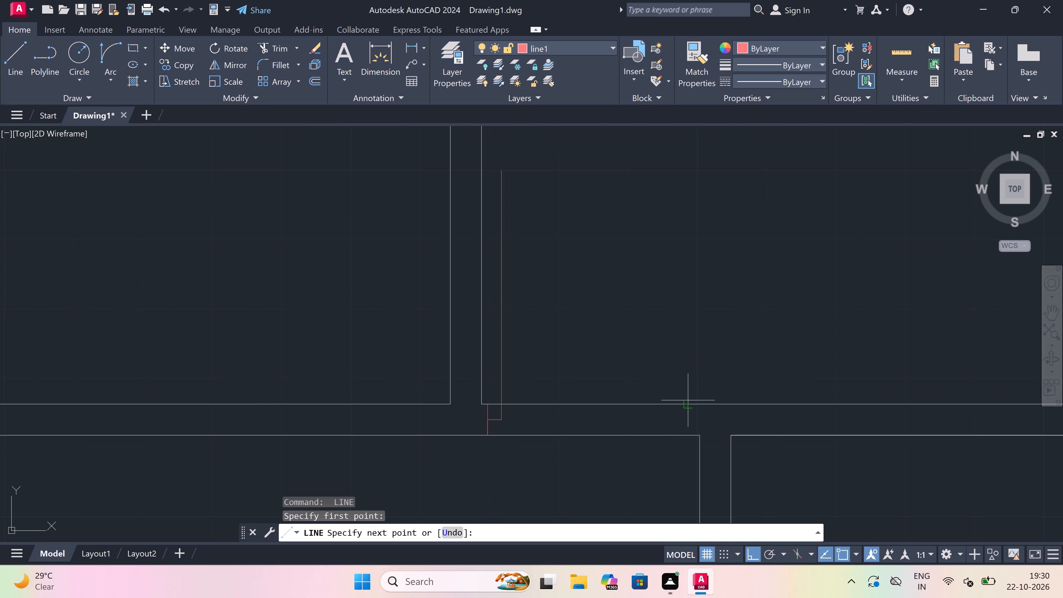
click(688, 429)
click(688, 415)
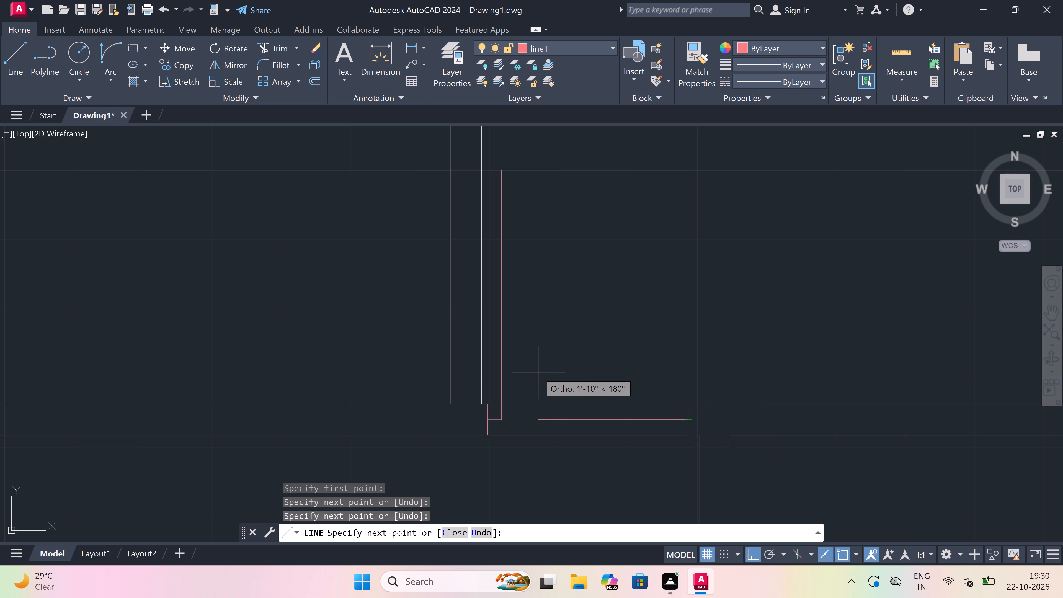
text(2")
key(space)
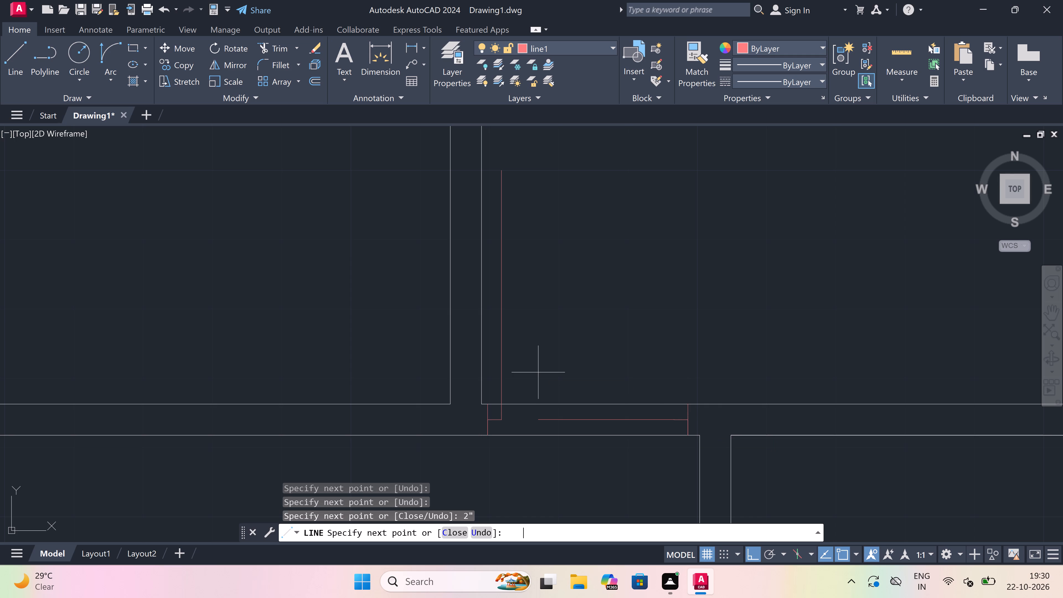
key(Escape)
Draw the swing arc from the leaf's upper end to the opposite jamb's stub, bulging up and to the right.
drag(111, 51, 113, 51)
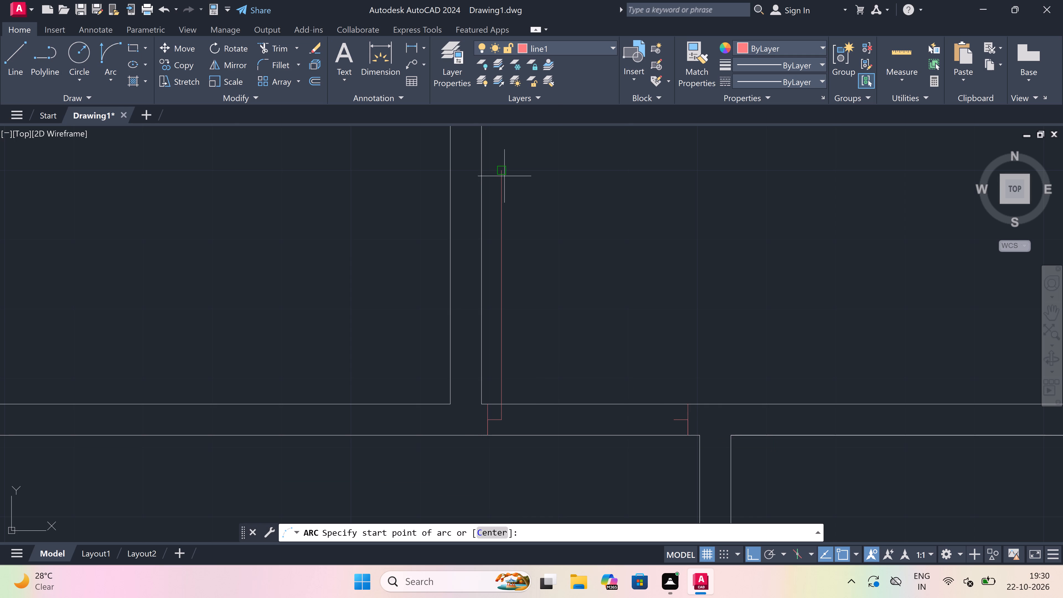
drag(504, 173, 504, 176)
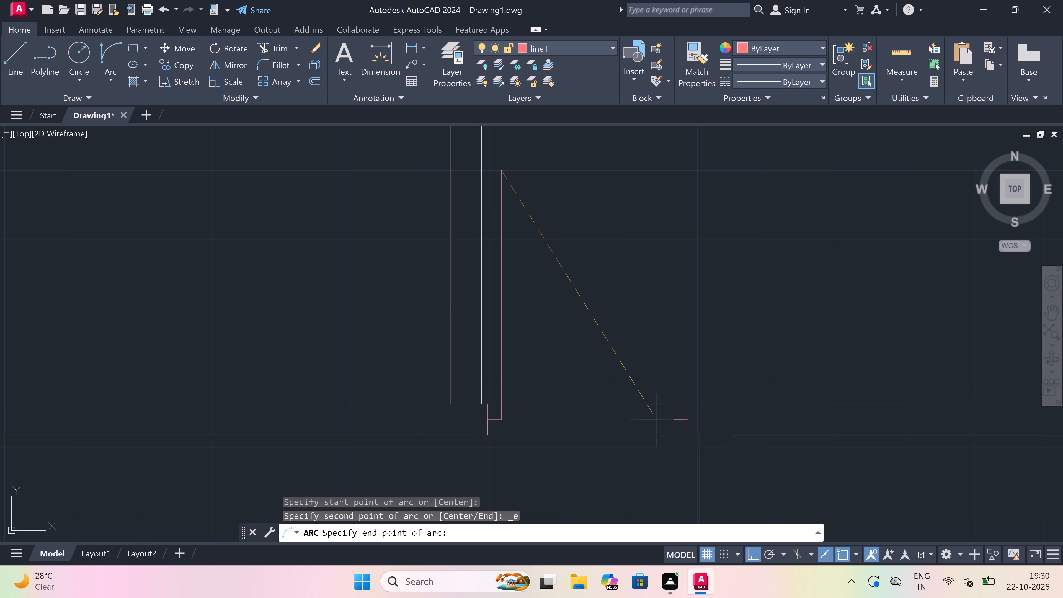
drag(673, 421, 677, 398)
click(733, 279)
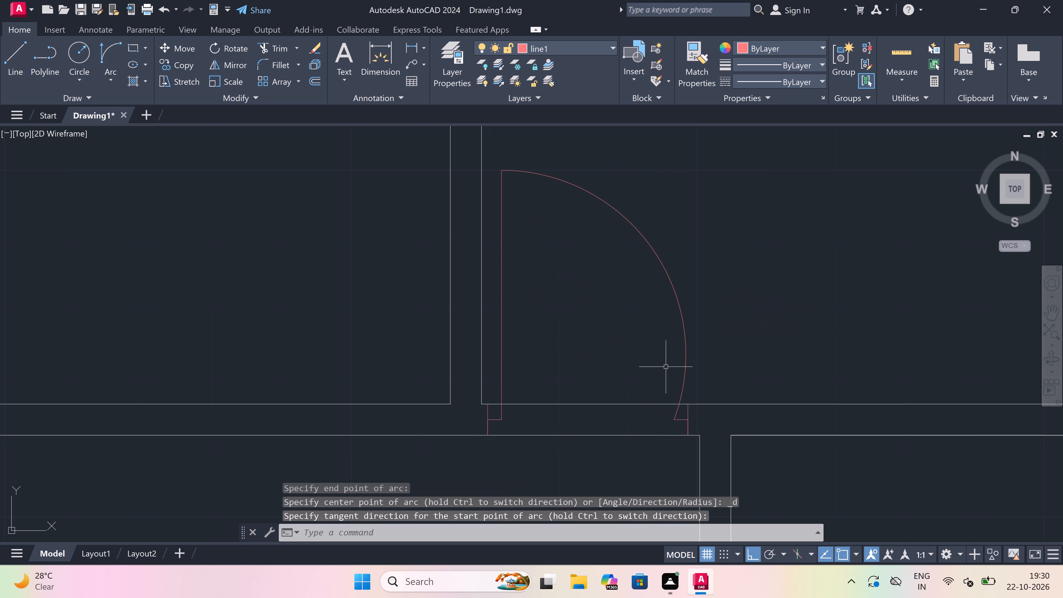
Trim both lower wall lines between the jambs to open the doorway of the far-right top room.
key(t)
key(r)
key(space)
click(604, 336)
drag(550, 451, 550, 451)
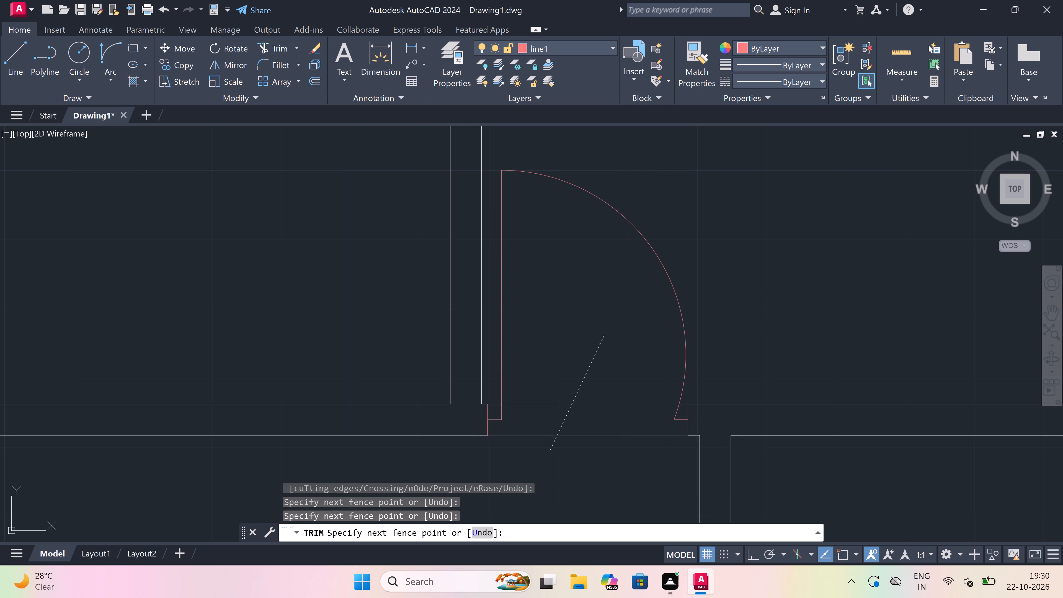
drag(550, 451, 551, 448)
key(Escape)
Draw a jamb low across the left wall of the small room below, with a 2" upward stub and a 2' leaf rightward.
scroll(542, 366, down, 3)
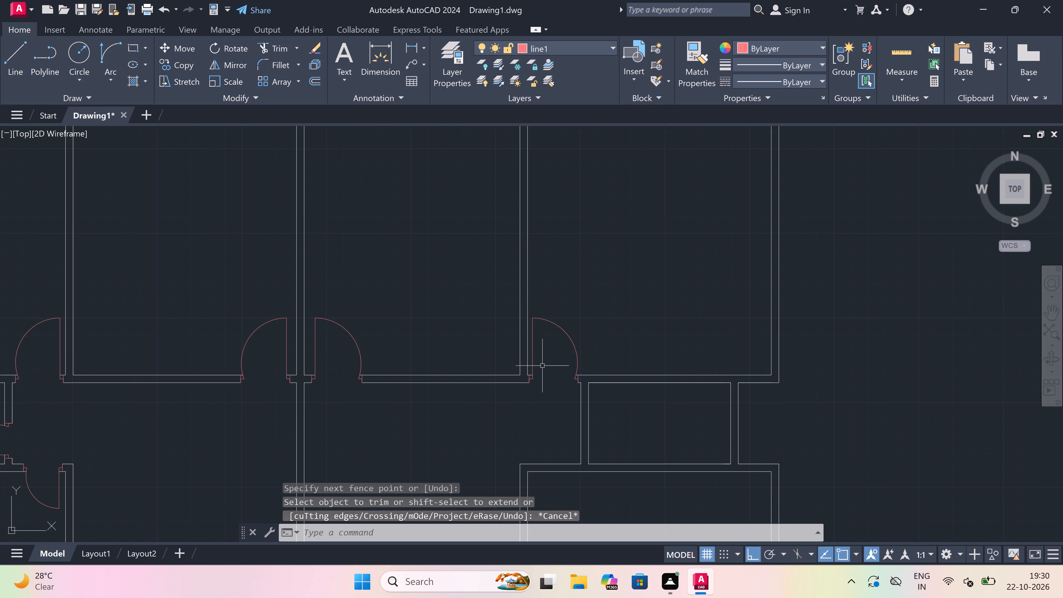
key(l)
key(space)
scroll(547, 366, down, 1)
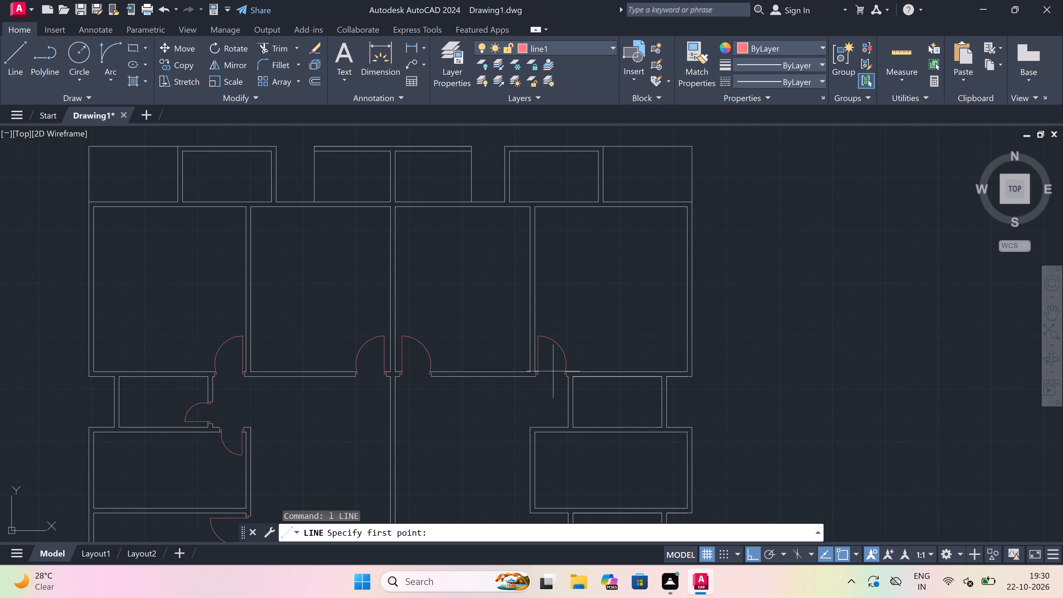
scroll(566, 429, up, 4)
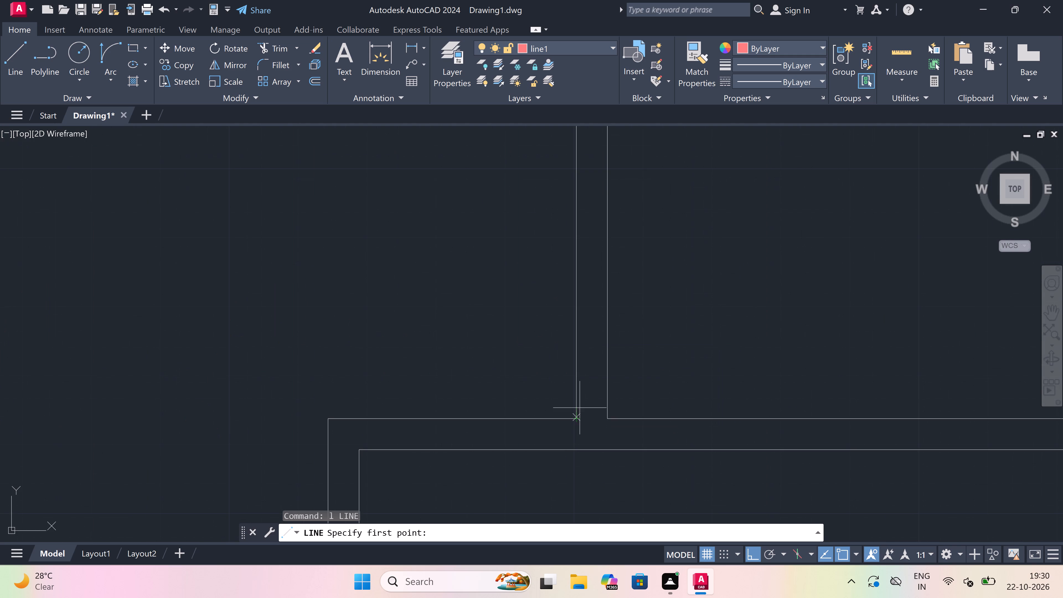
click(582, 399)
click(605, 401)
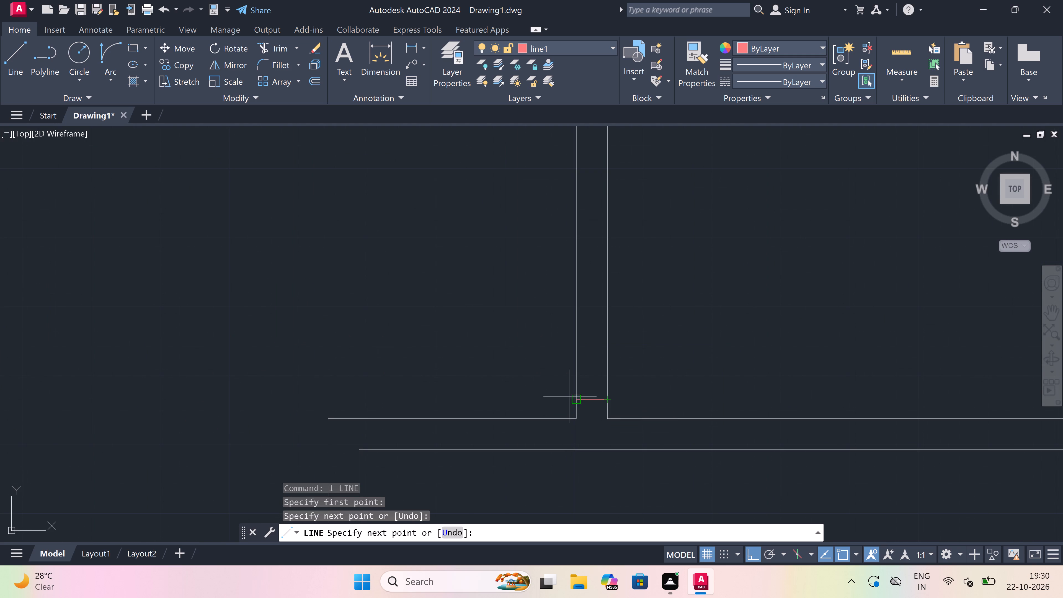
drag(594, 398, 594, 386)
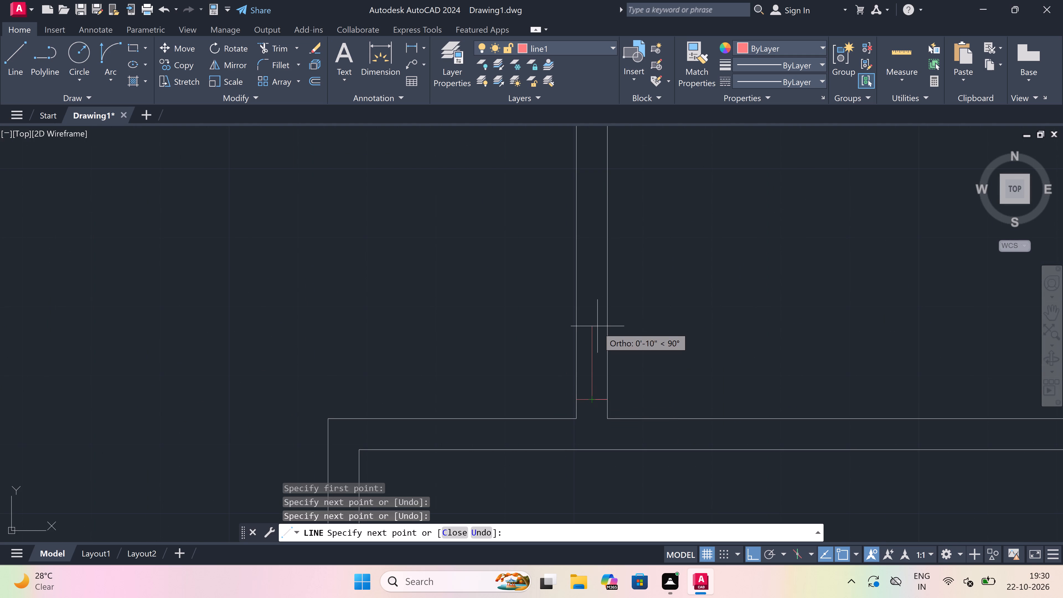
text(2")
key(space)
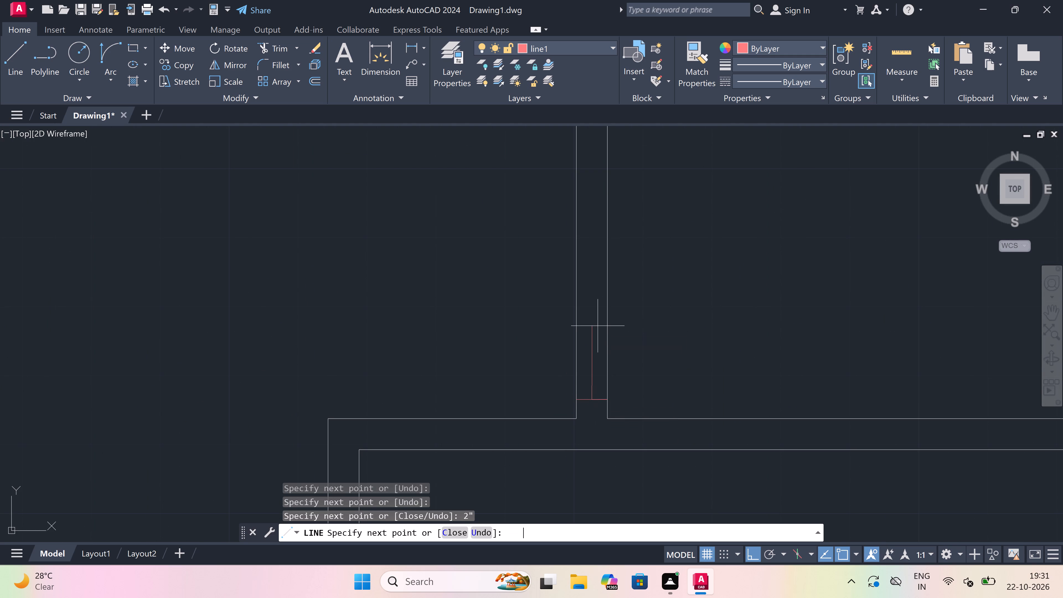
text(2')
key(space)
key(Escape)
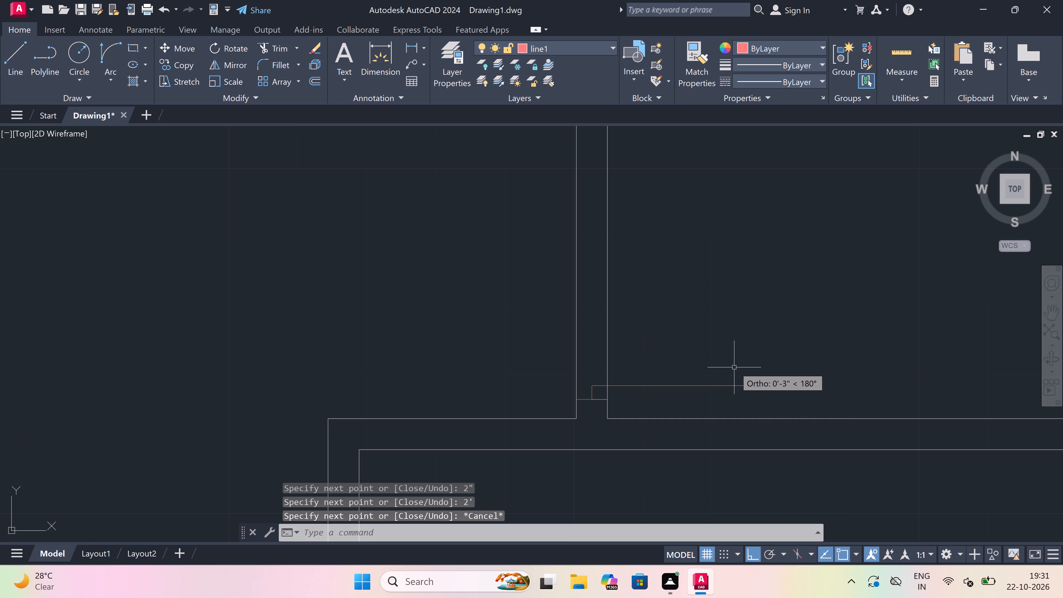
Draw the opposite jamb across the same wall above that leaf, with a 2" stub downward from its midpoint.
key(space)
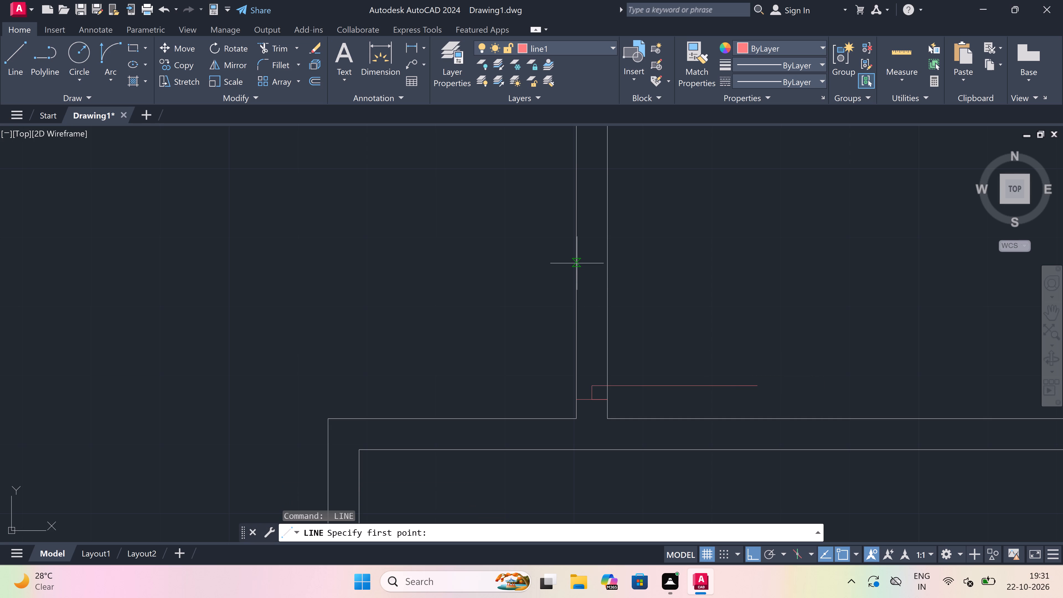
drag(578, 271, 581, 271)
click(606, 271)
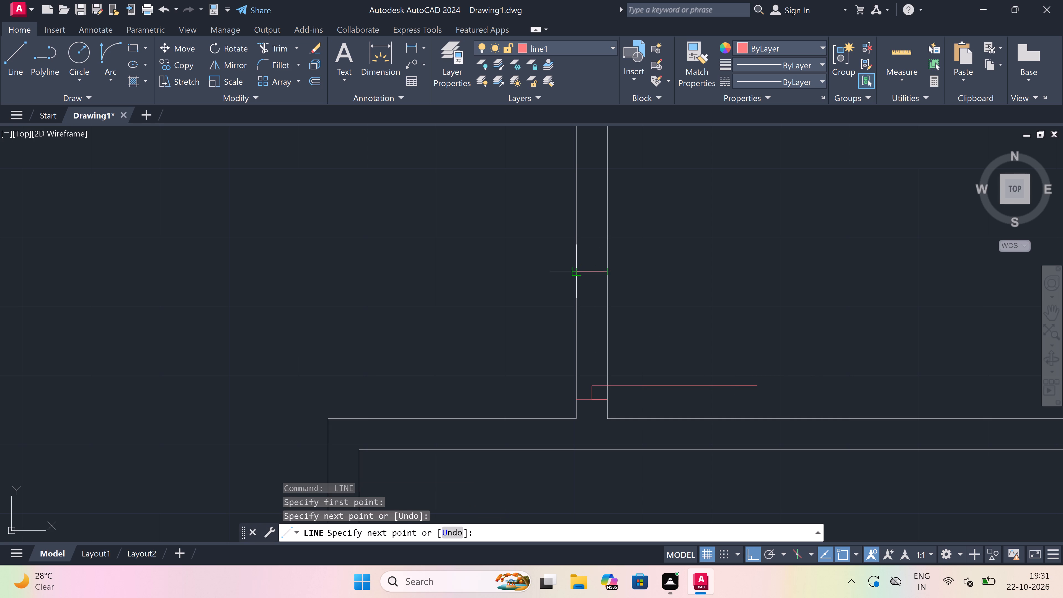
click(592, 269)
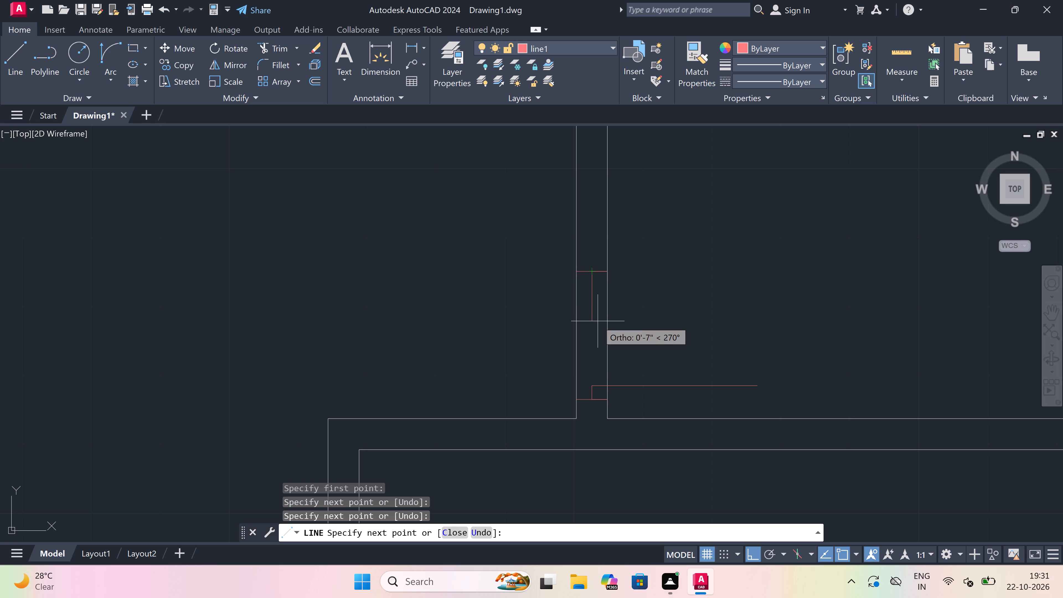
text(2")
key(space)
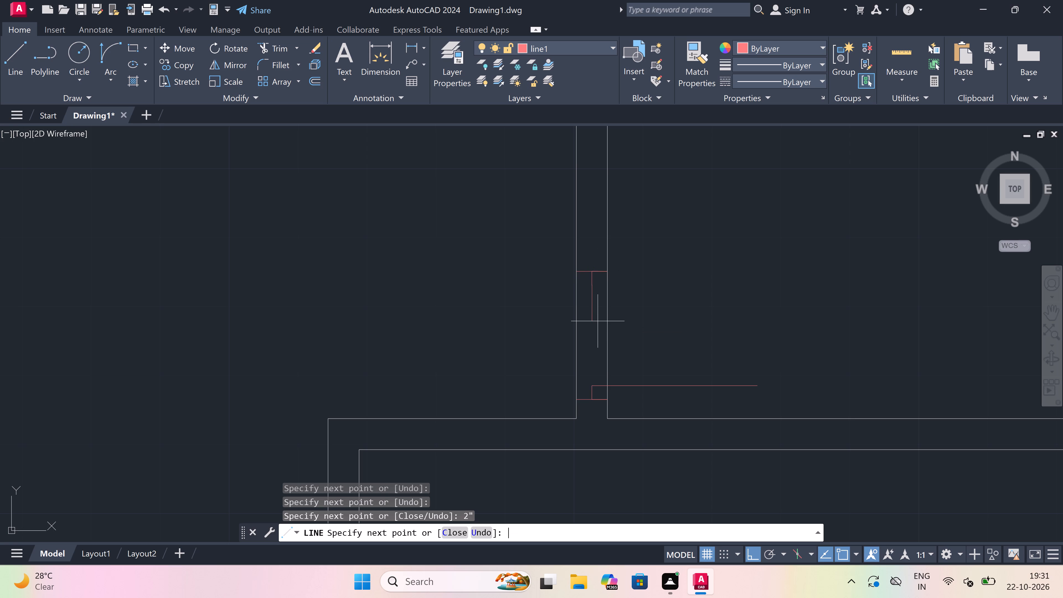
key(Escape)
Draw the swing arc from the leaf's right end to the upper jamb's stub, bulging up and to the right.
click(115, 48)
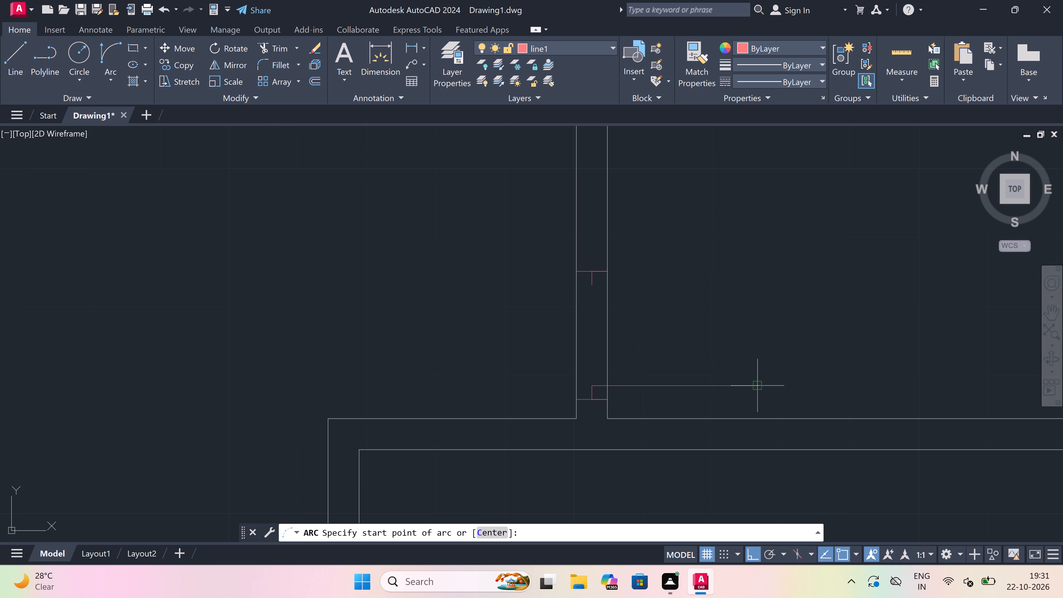
drag(754, 383, 749, 375)
drag(594, 286, 597, 284)
click(725, 265)
Trim both lines of the small room's left wall between the jambs to open the doorway.
key(t)
key(r)
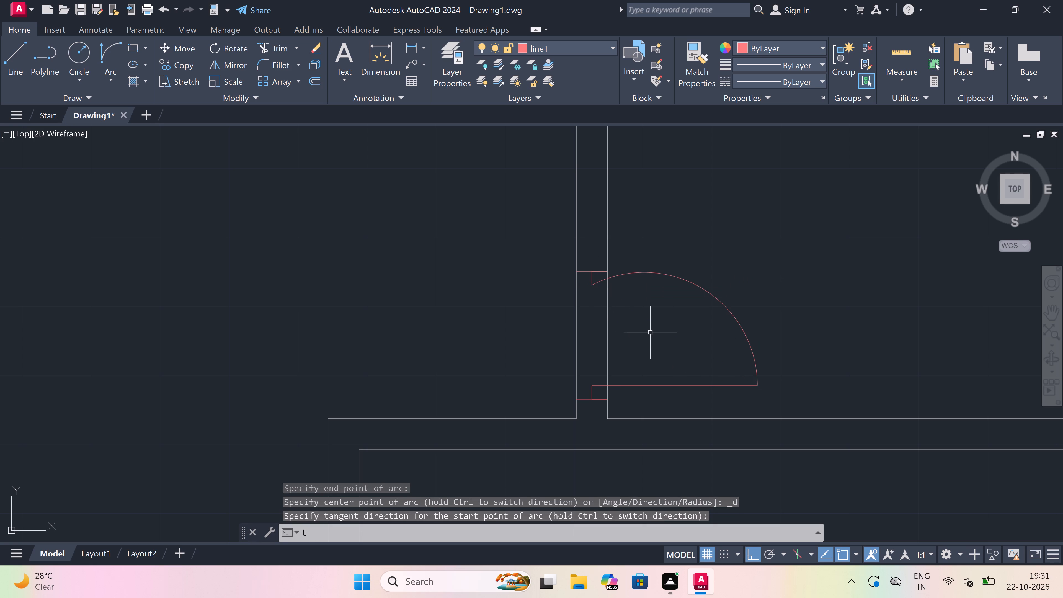
key(space)
click(636, 350)
click(471, 339)
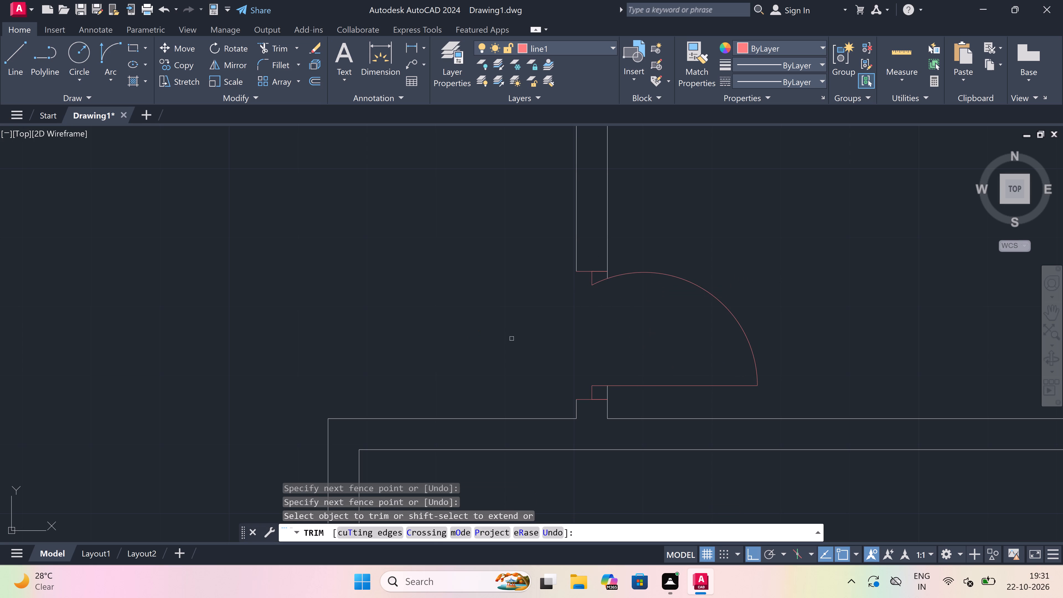
key(Escape)
Draw a jamb line across the top wall of the room directly below the small room, near its upper-left corner.
scroll(549, 332, down, 4)
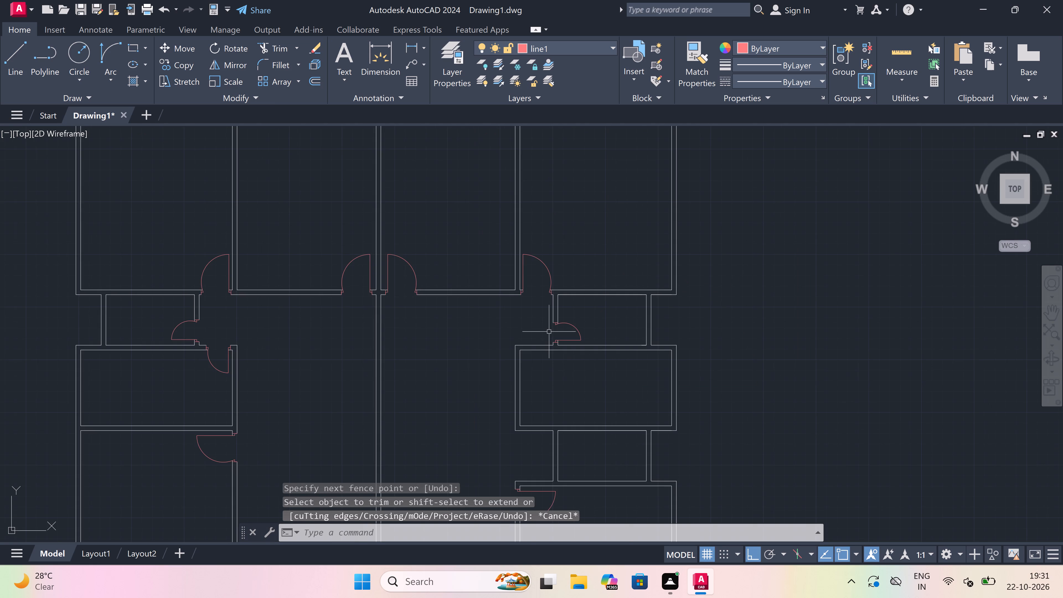
scroll(549, 332, down, 1)
scroll(549, 332, up, 4)
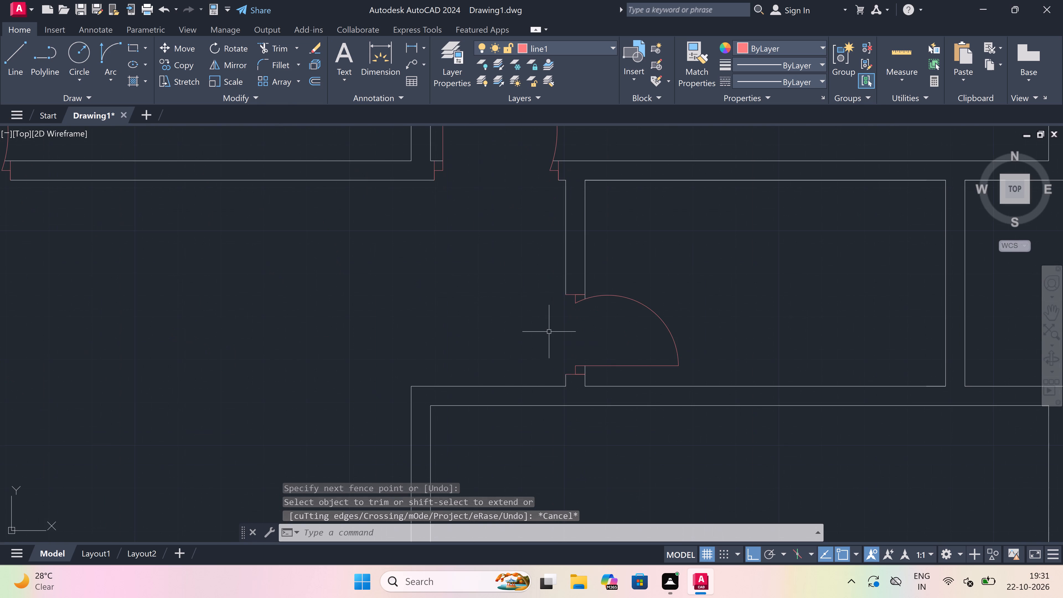
key(l)
key(space)
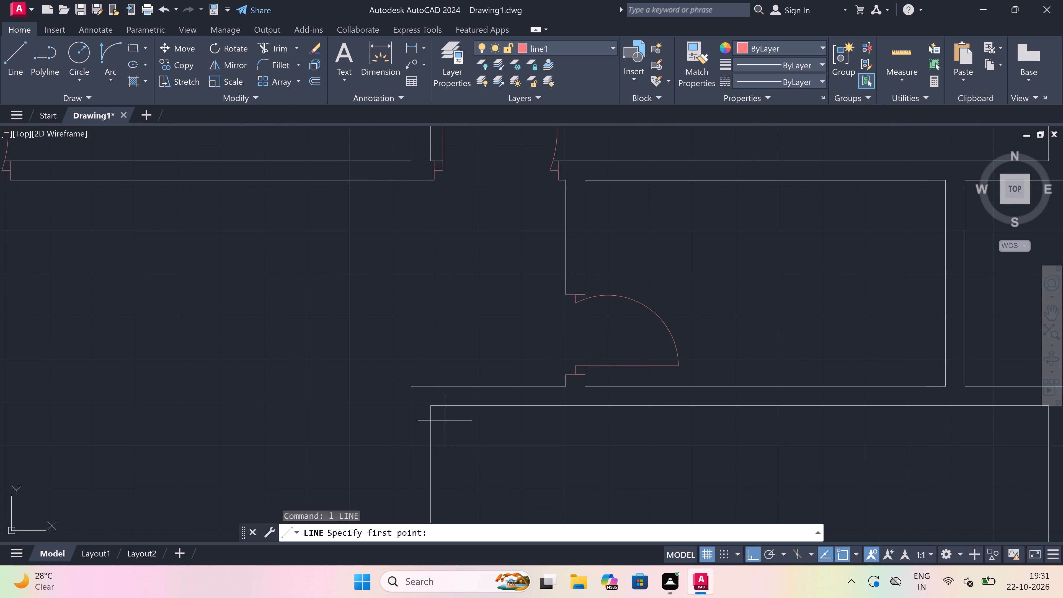
scroll(442, 413, up, 2)
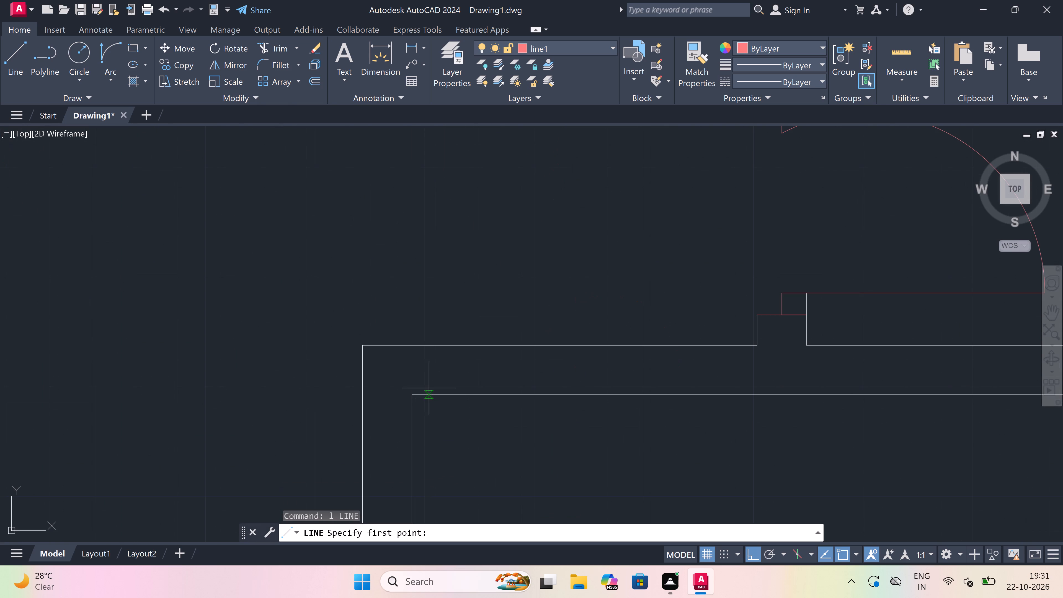
drag(431, 391, 432, 380)
click(437, 341)
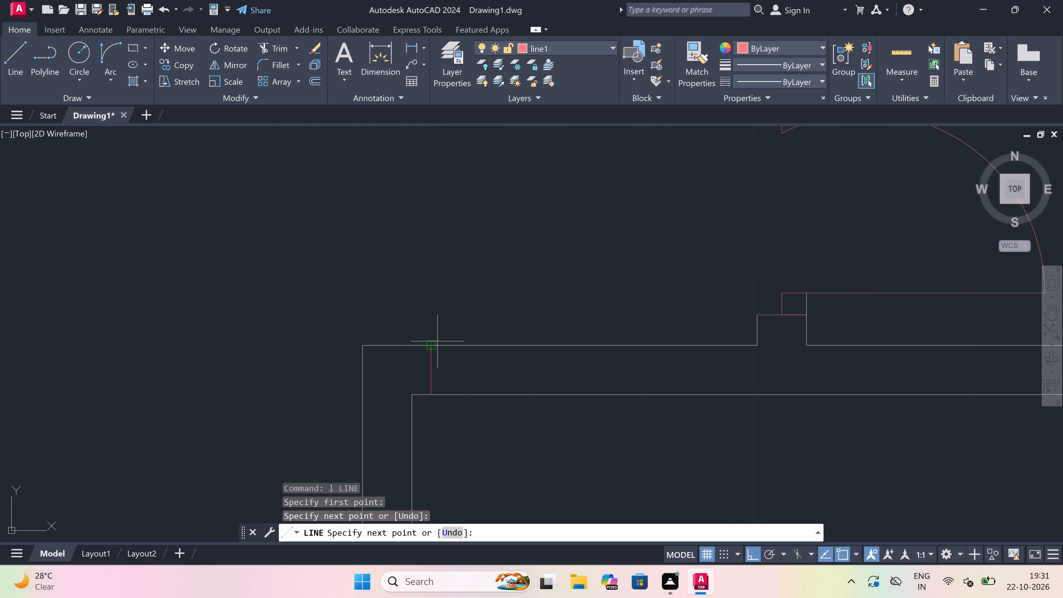
click(430, 363)
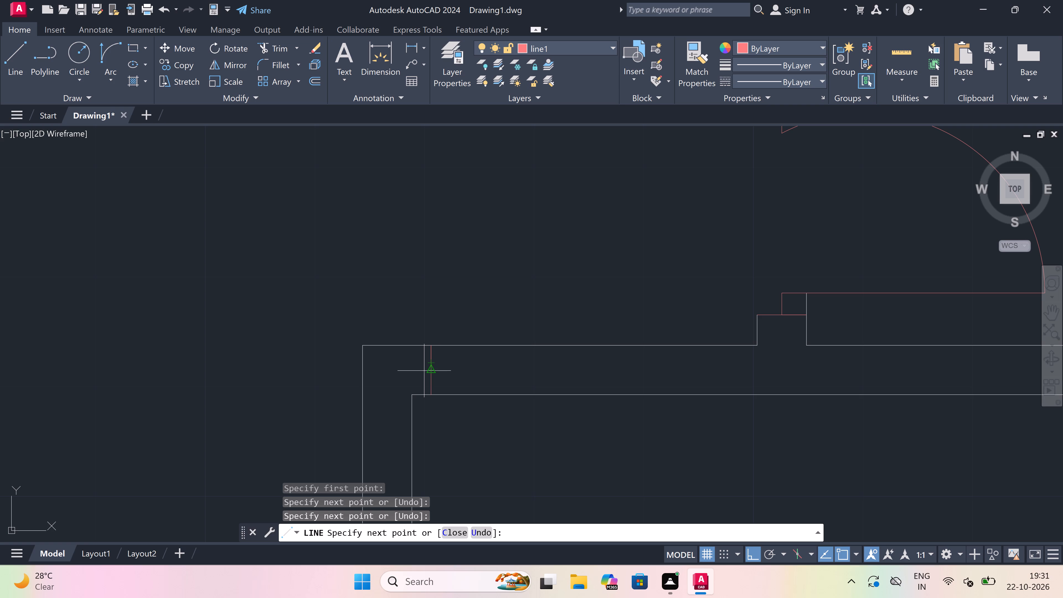
key(Escape)
From that jamb's midpoint, draw a 2" stub rightward and a 2' door leaf downward into the room.
key(space)
drag(427, 370, 447, 369)
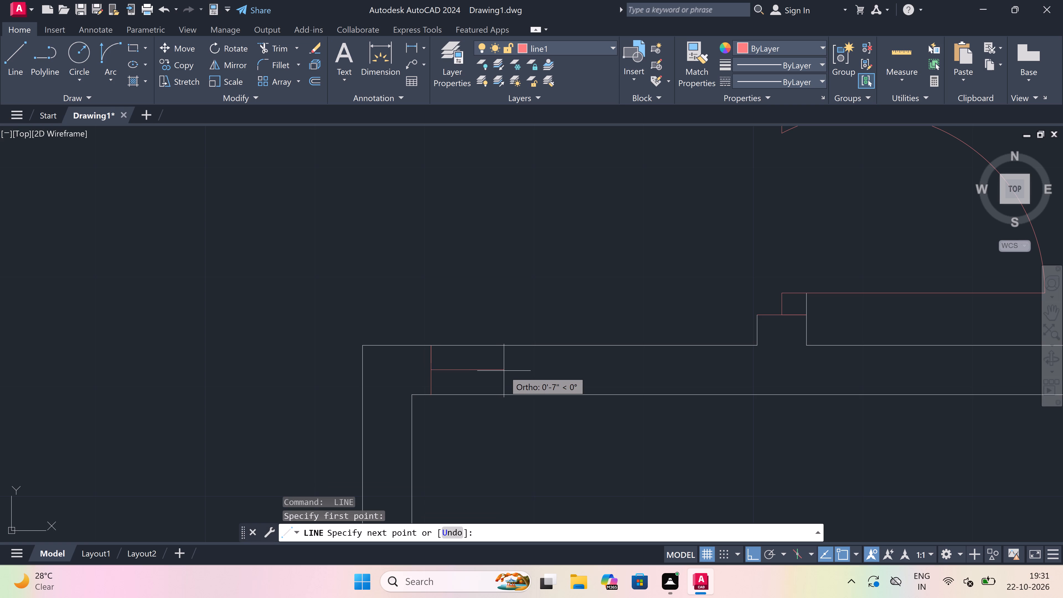
text(2")
key(space)
scroll(483, 455, down, 4)
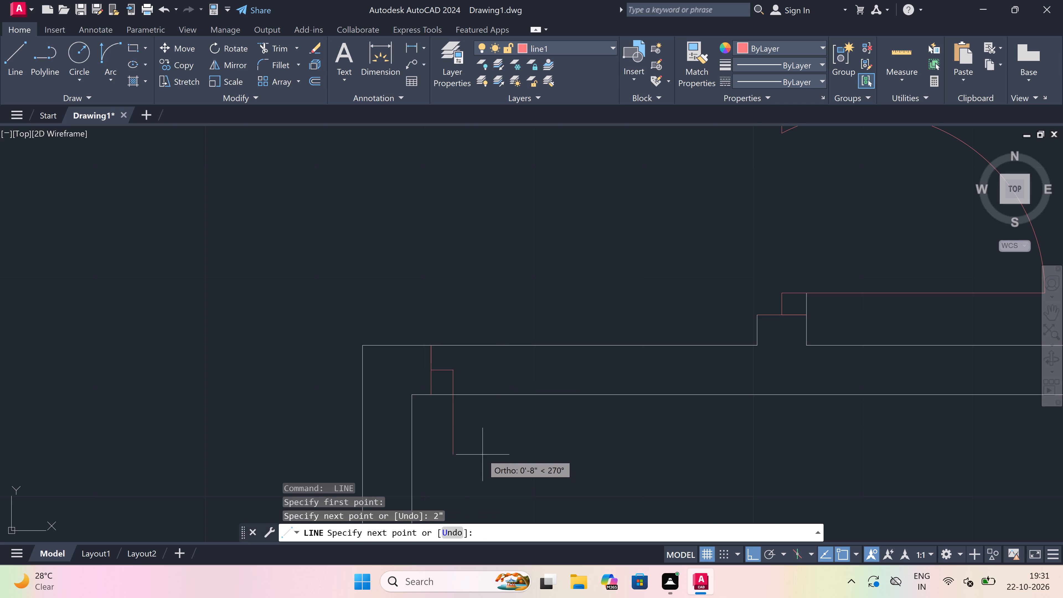
scroll(479, 456, up, 2)
text(2')
key(space)
key(Escape)
Draw the opposite jamb across the same top wall, right of the leaf, with a 2" stub leftward from its midpoint.
key(space)
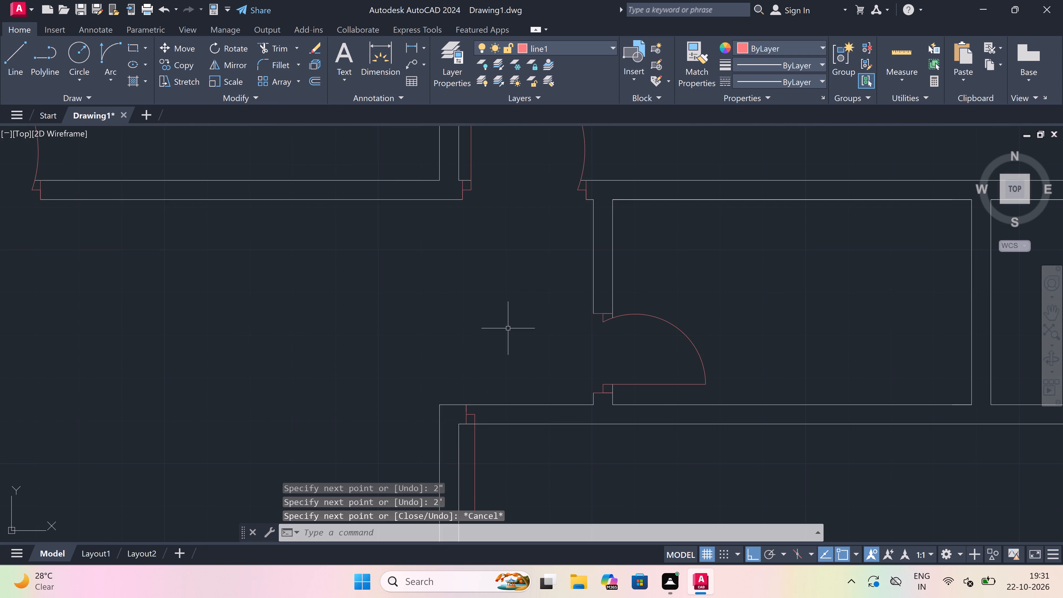
scroll(508, 328, down, 4)
scroll(509, 359, up, 4)
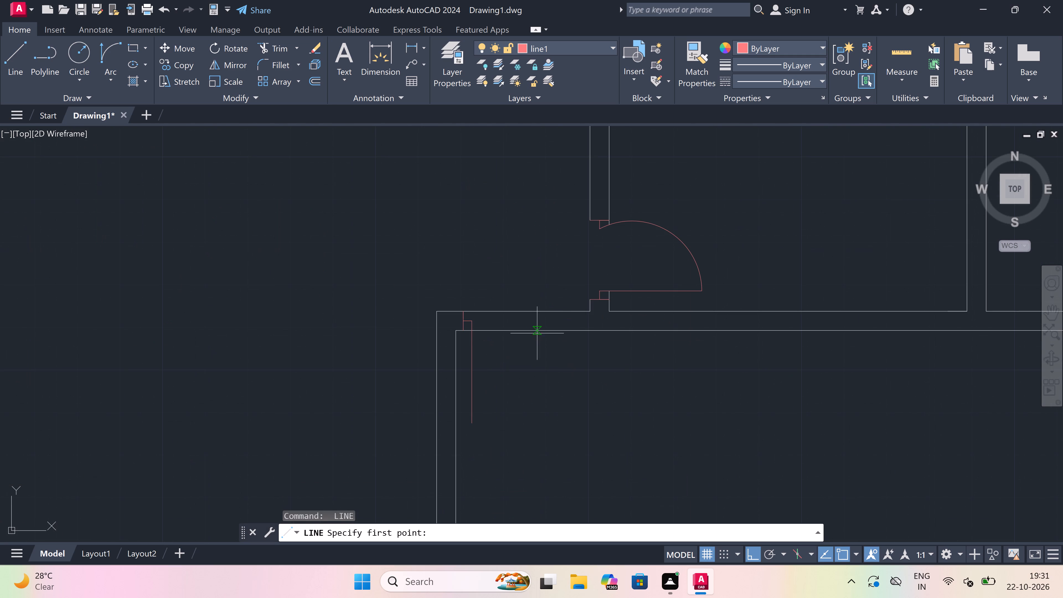
click(559, 312)
click(561, 329)
scroll(561, 323, up, 2)
drag(561, 320, 556, 319)
text(2")
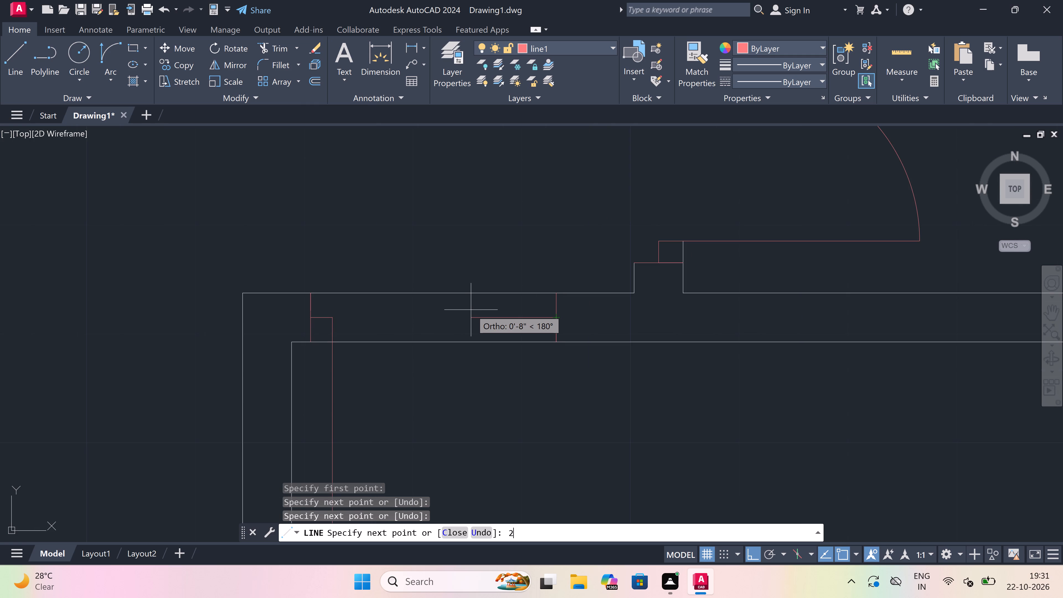
key(space)
key(Escape)
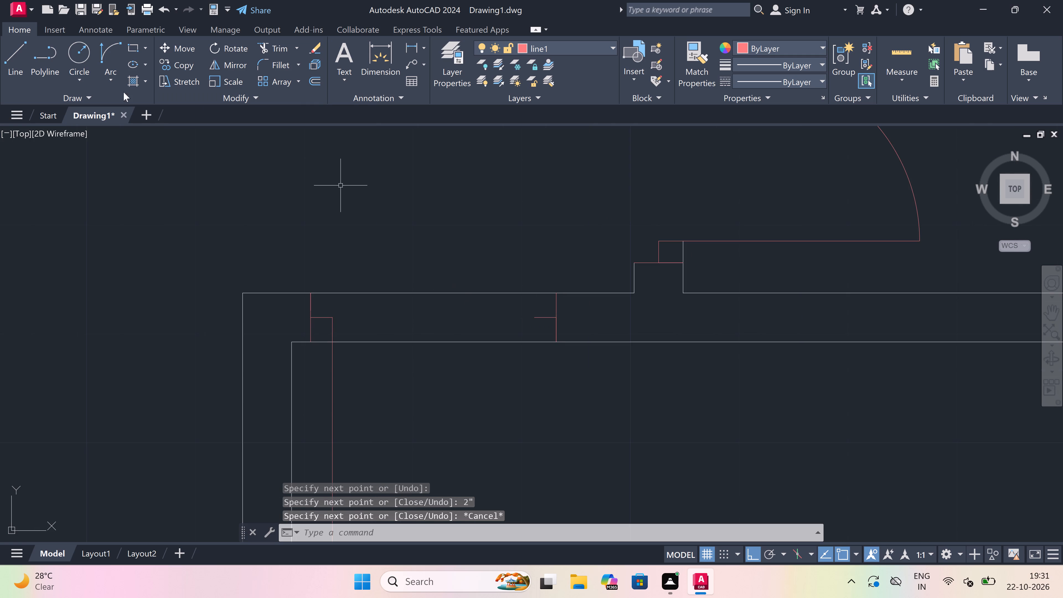
Draw the swing arc from the leaf's lower end to the right jamb's stub, bulging down and to the right.
drag(105, 50, 109, 51)
scroll(337, 188, down, 2)
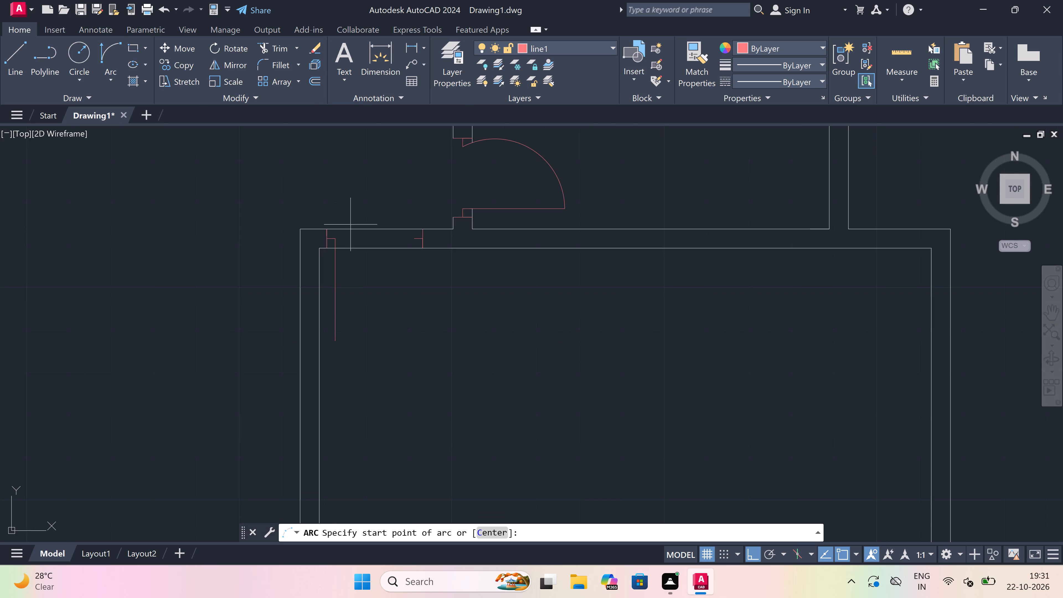
scroll(349, 277, up, 1)
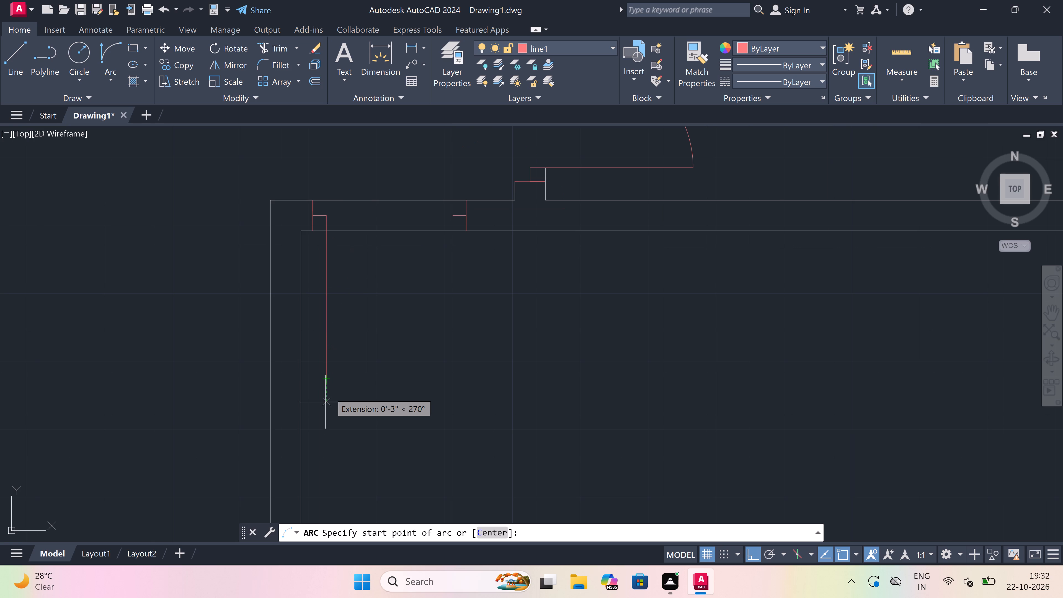
drag(325, 381, 334, 365)
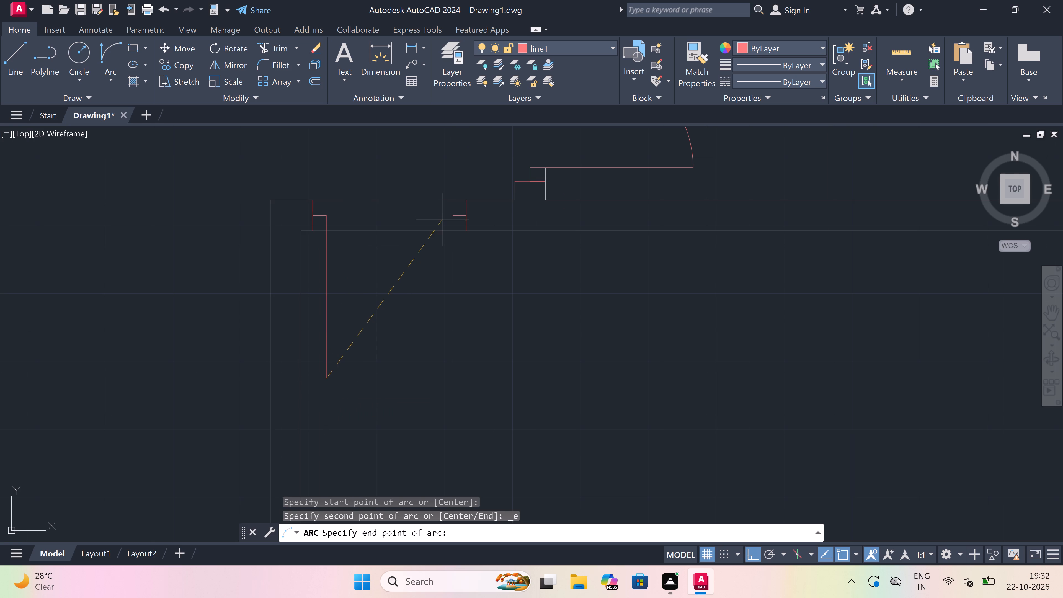
click(454, 216)
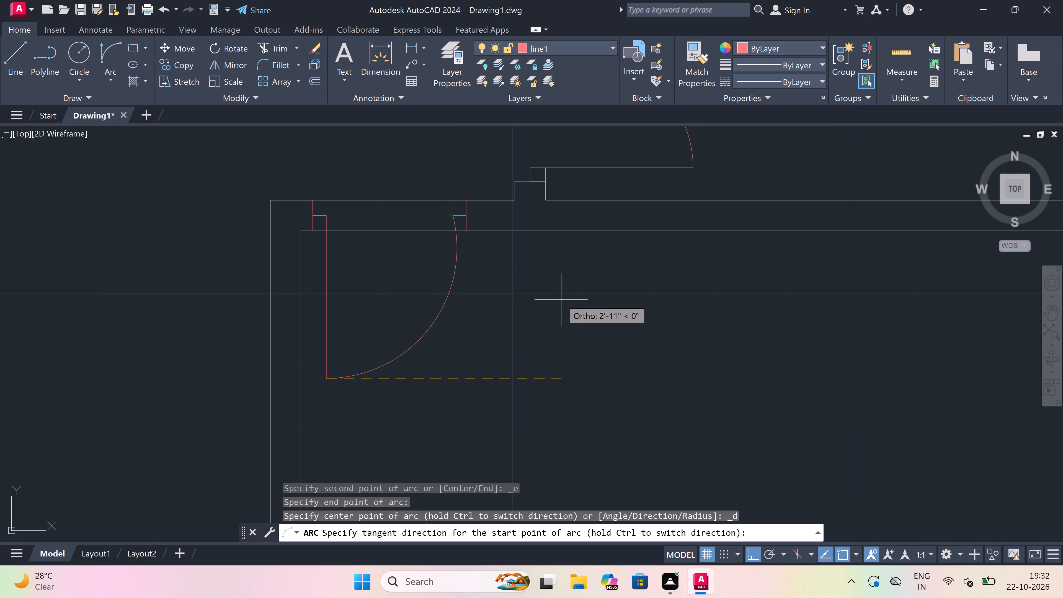
click(562, 299)
Trim both lines of the room's top wall between the two jambs to open the doorway.
key(t)
key(r)
key(space)
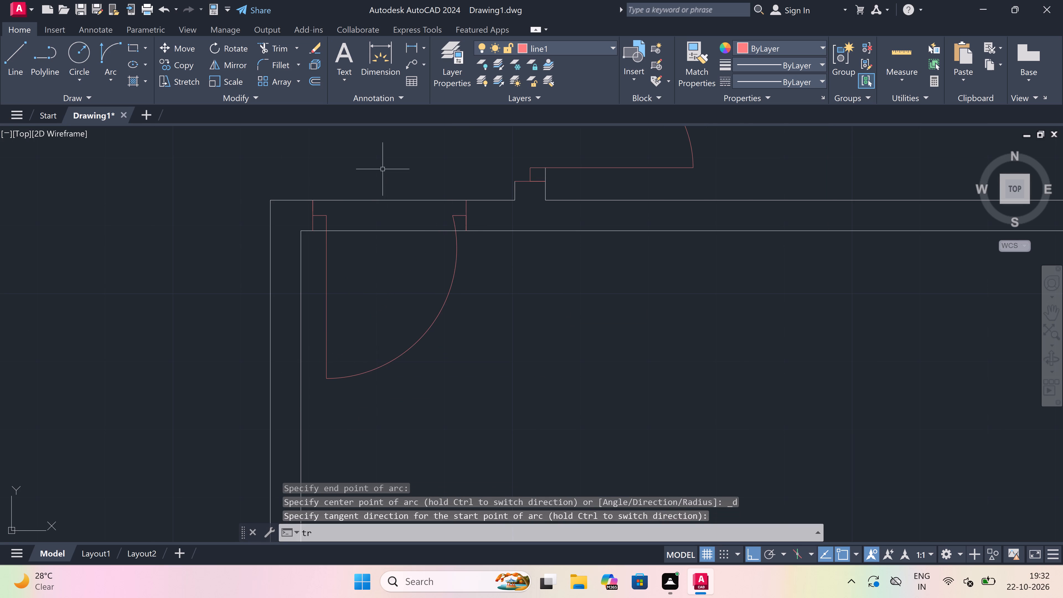
click(383, 167)
click(372, 253)
key(Escape)
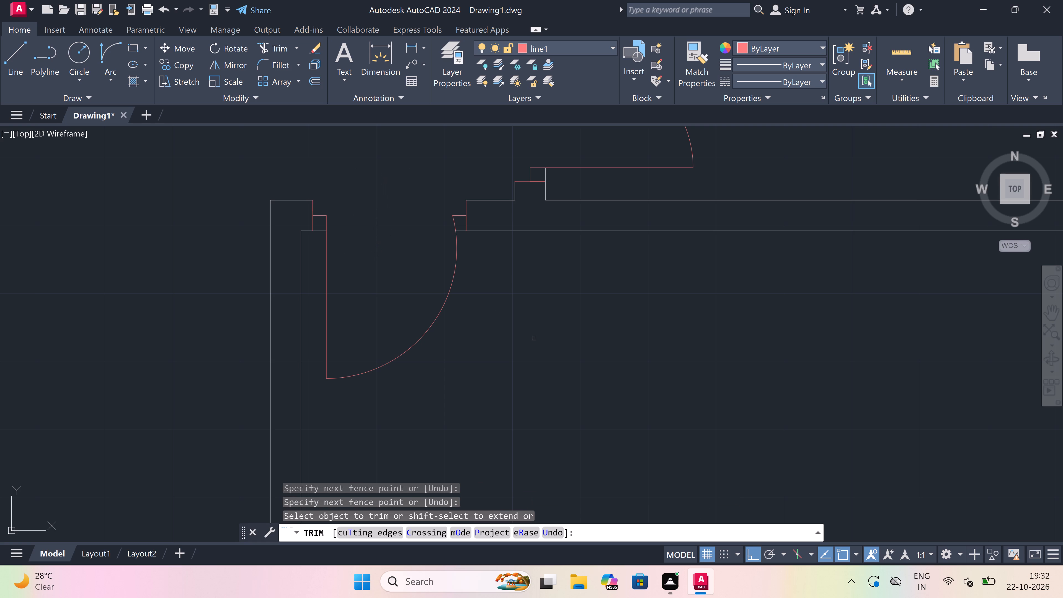
Draw a jamb line across the left wall of the next small room below, just under its top corner.
scroll(518, 322, down, 5)
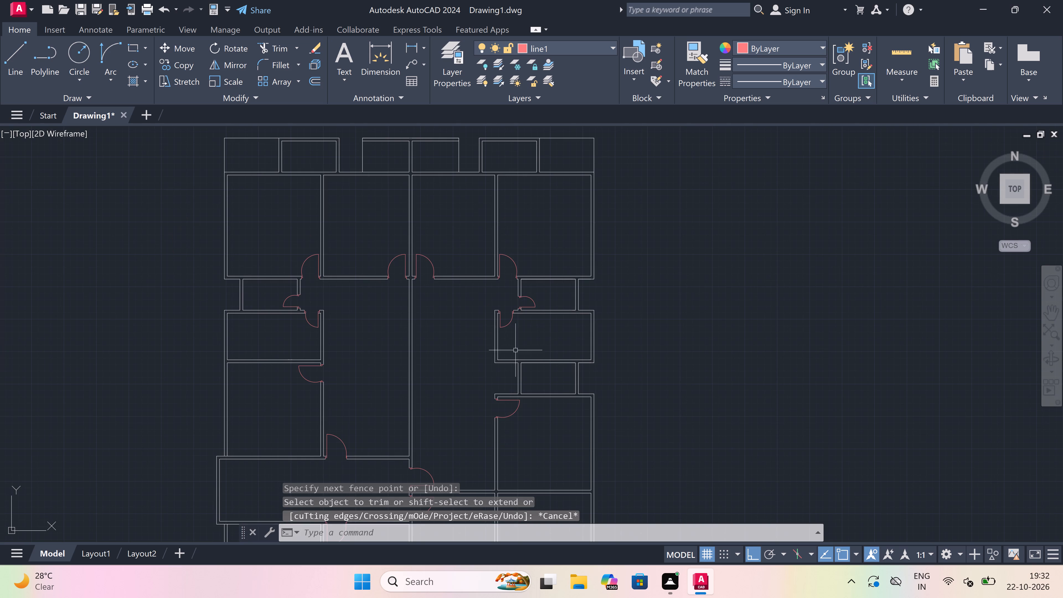
key(l)
key(space)
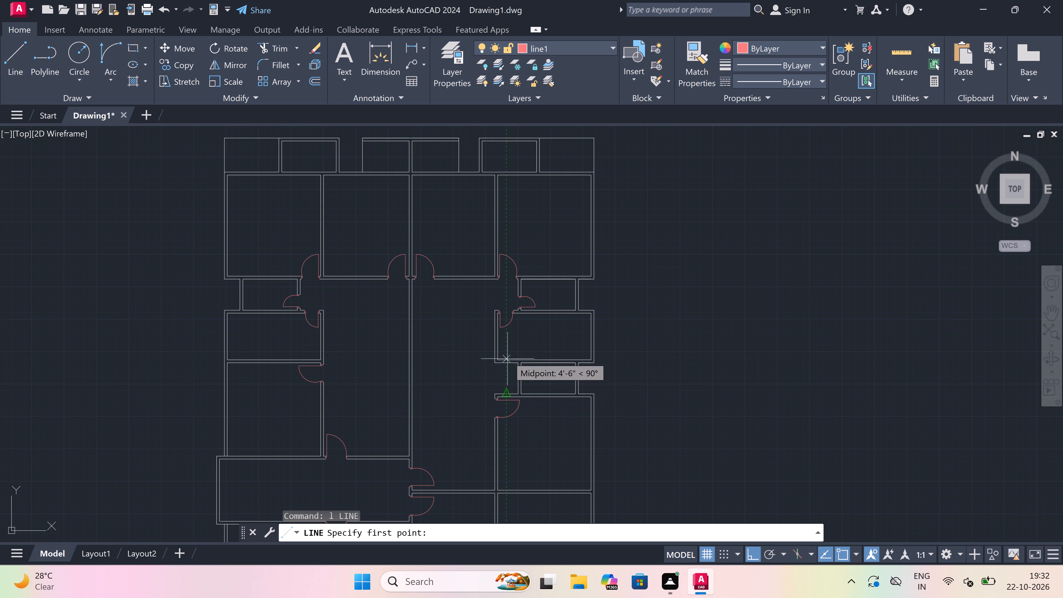
scroll(513, 365, up, 4)
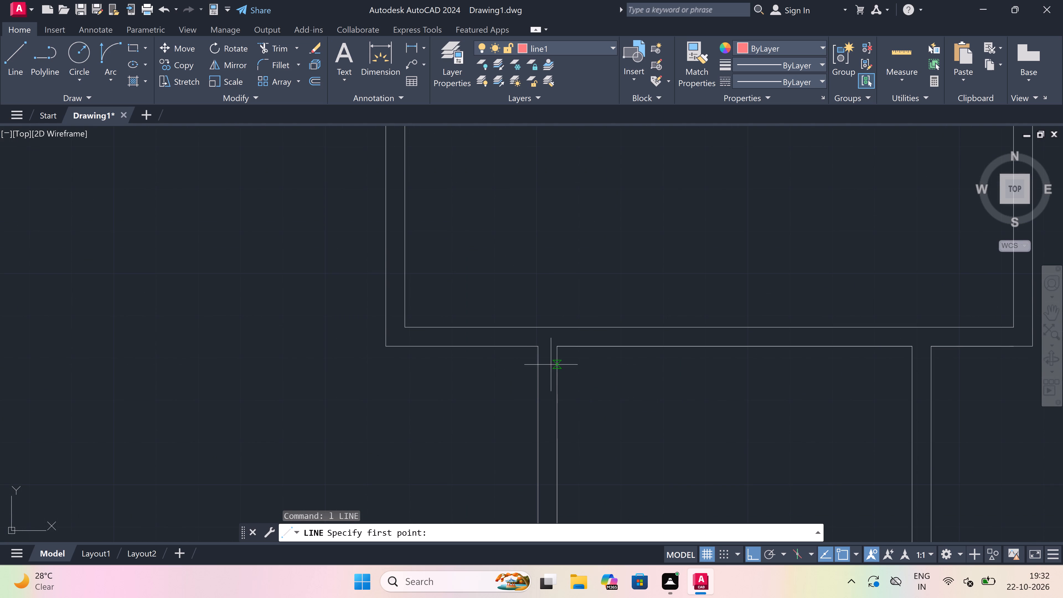
scroll(548, 358, up, 2)
click(522, 359)
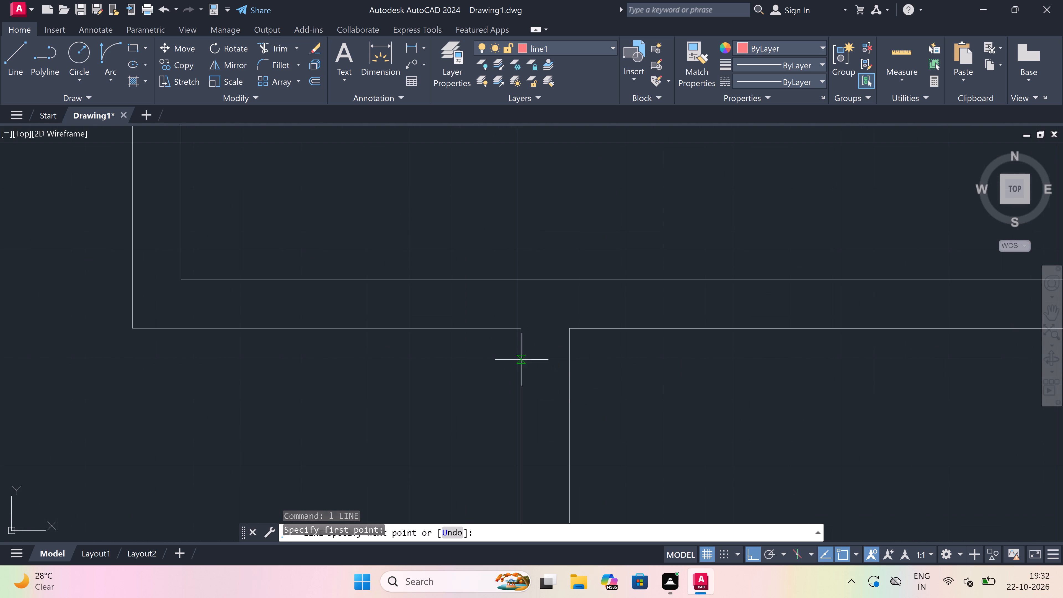
click(572, 362)
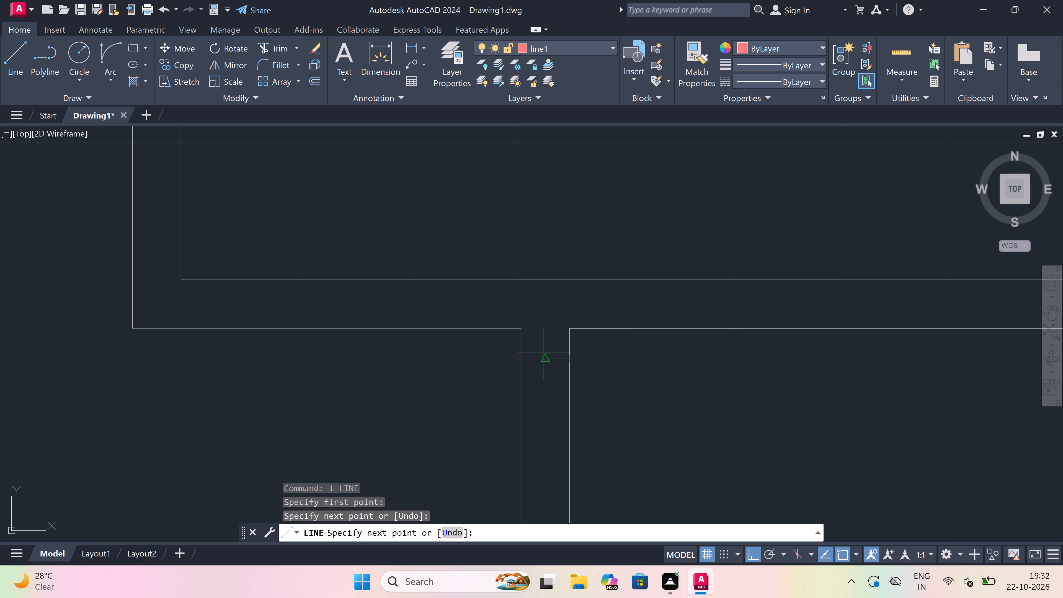
From that jamb's midpoint, draw a 2" stub downward and a 2' door leaf rightward into the small room.
click(544, 353)
scroll(544, 353, down, 2)
scroll(545, 367, up, 2)
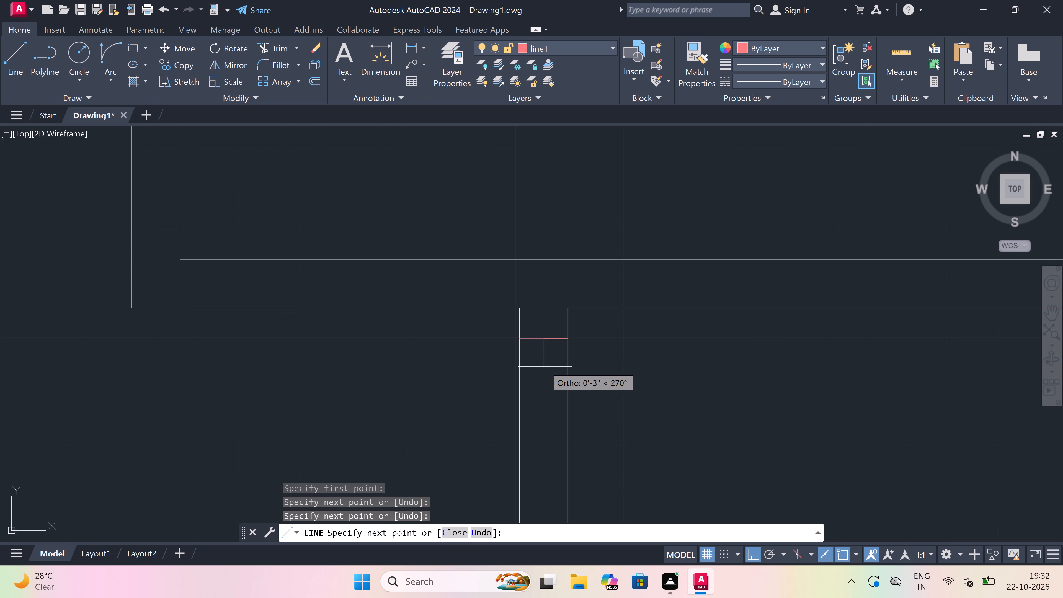
text(2")
key(space)
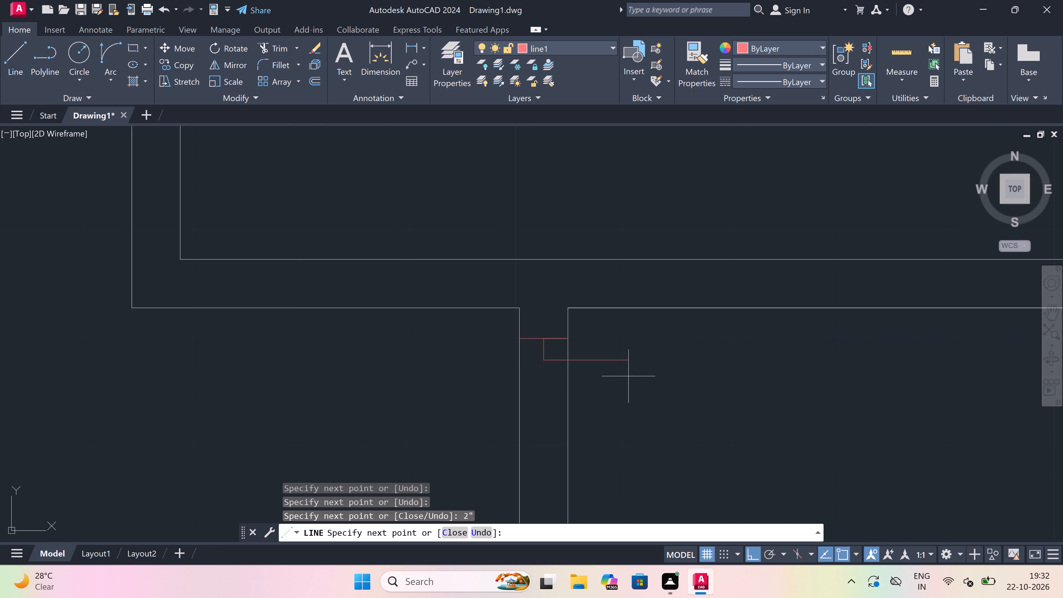
text(2')
key(space)
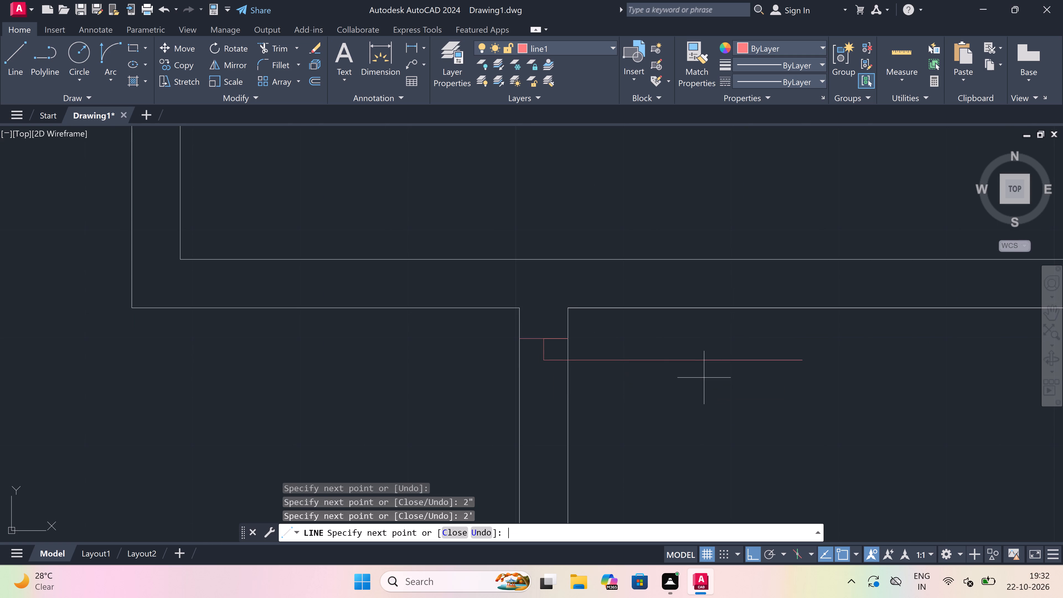
key(Escape)
Draw the opposite jamb across the same left wall below the leaf, with a 2" stub upward from its midpoint.
key(space)
scroll(541, 306, down, 2)
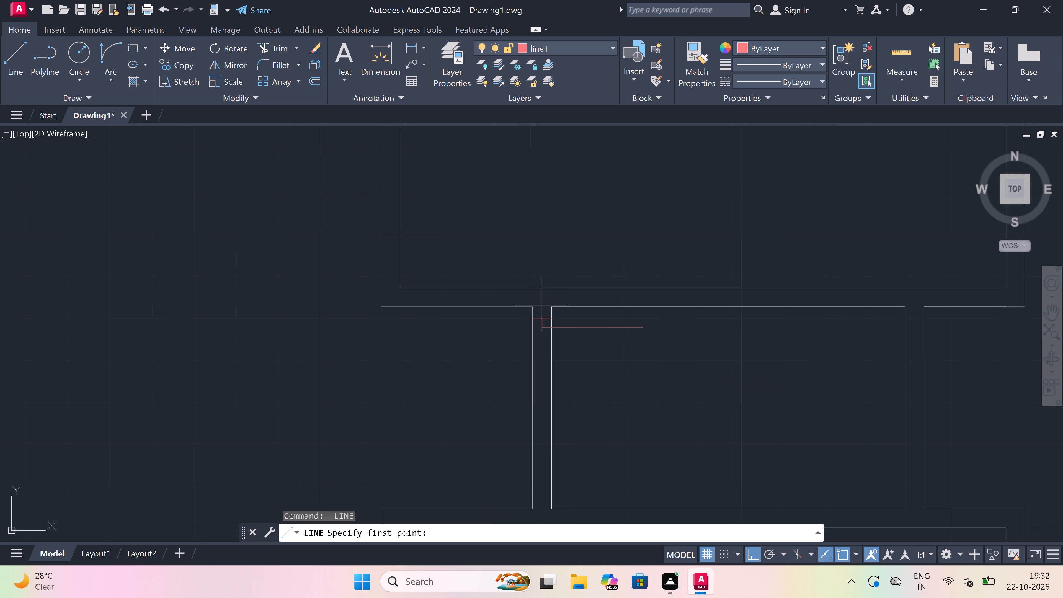
scroll(559, 317, up, 2)
scroll(559, 317, down, 1)
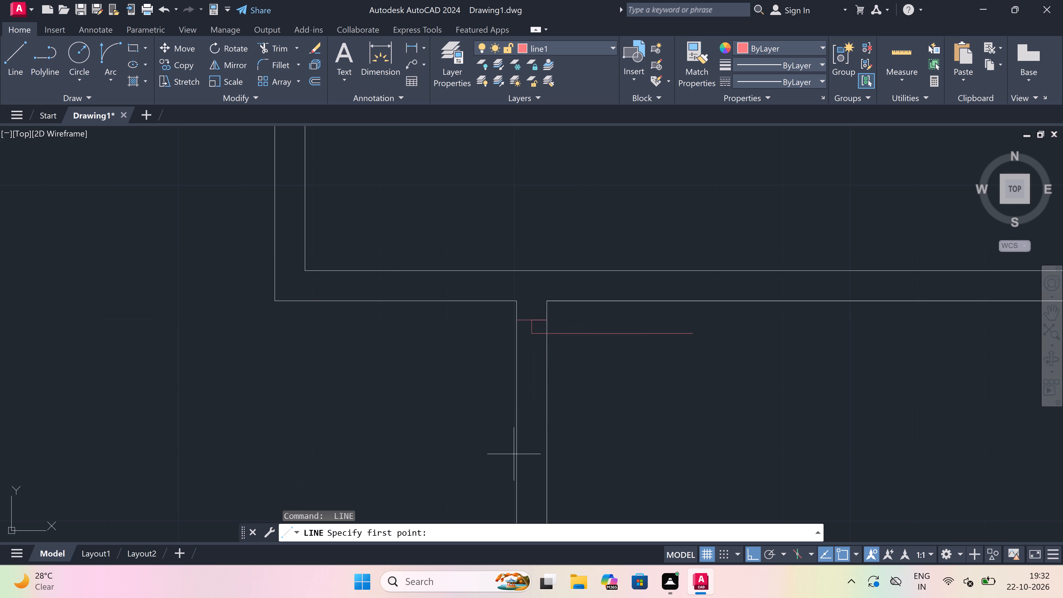
click(517, 464)
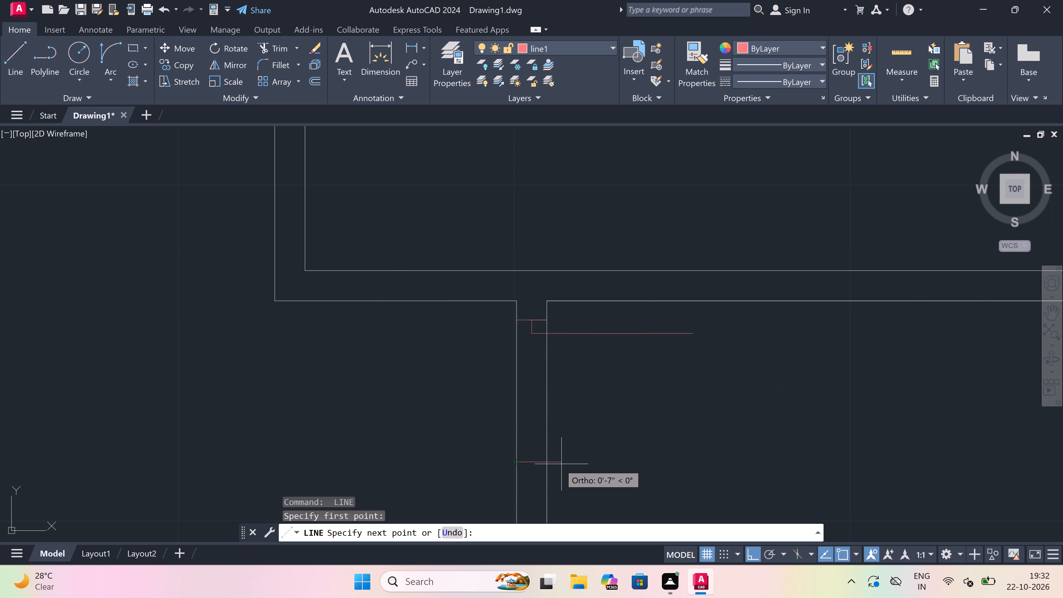
click(544, 464)
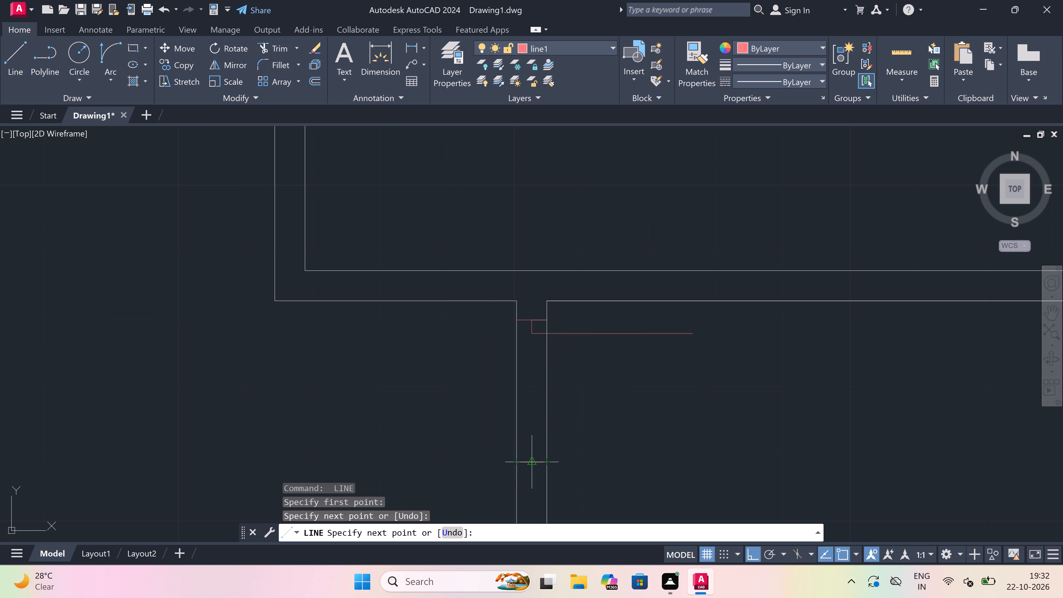
click(533, 445)
key(Escape)
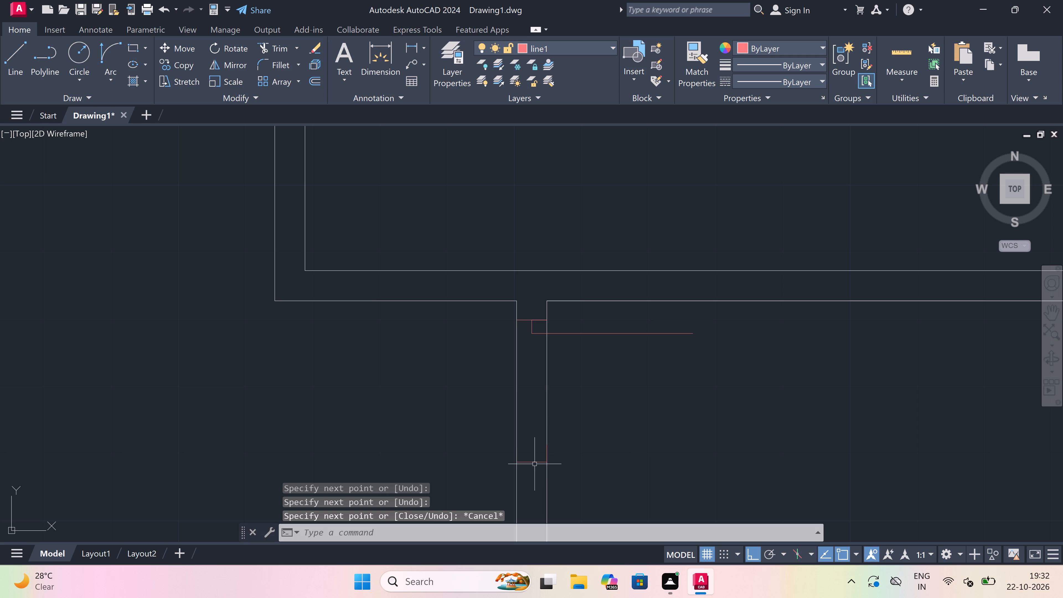
key(space)
drag(532, 462, 530, 451)
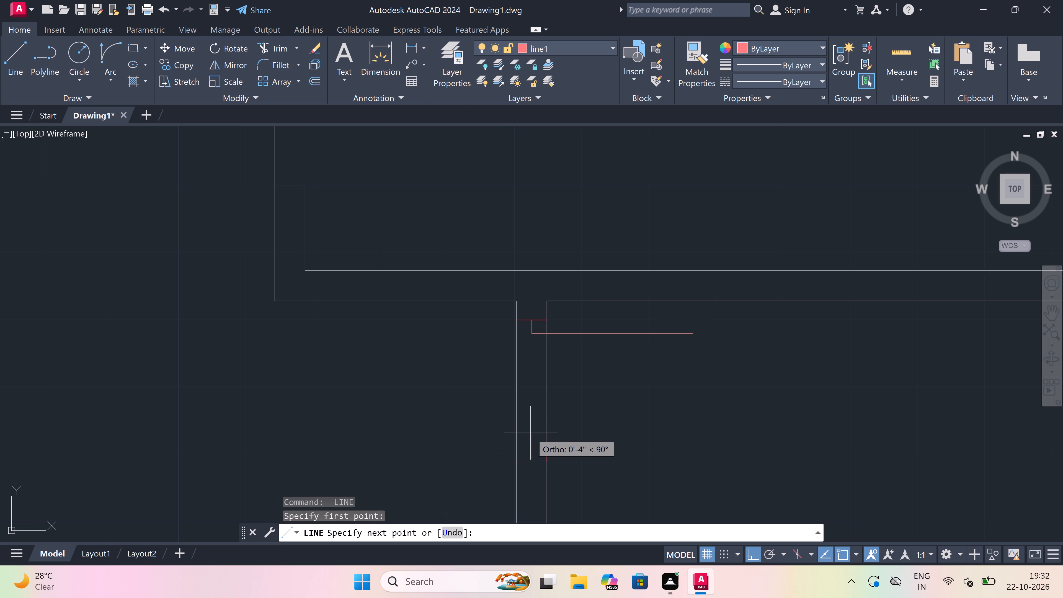
text(2")
key(space)
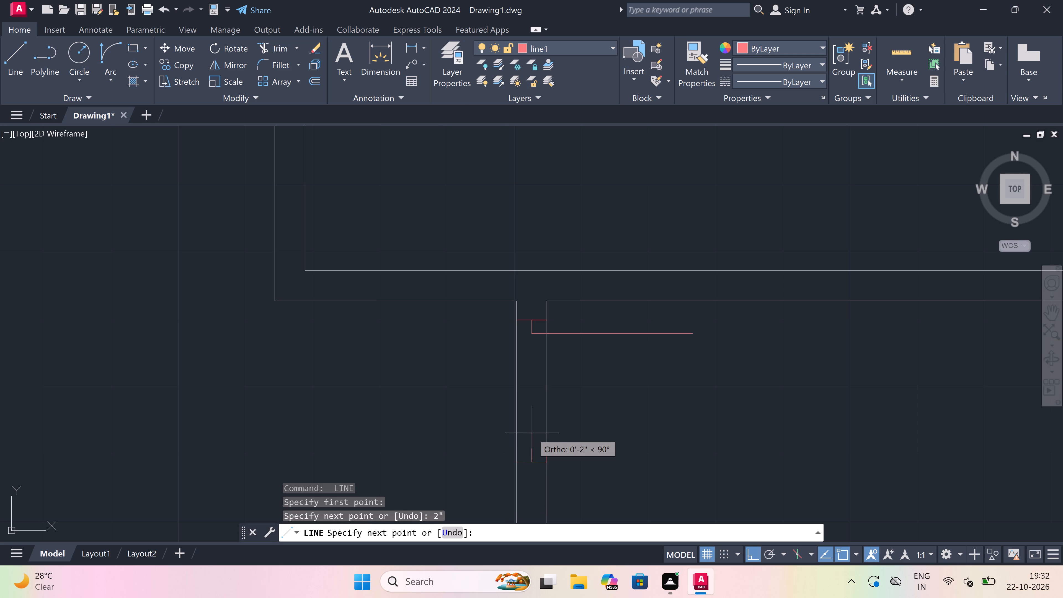
Draw the small room's door swing arc from the leaf's free end to the tip of the opposite jamb's stub.
key(Escape)
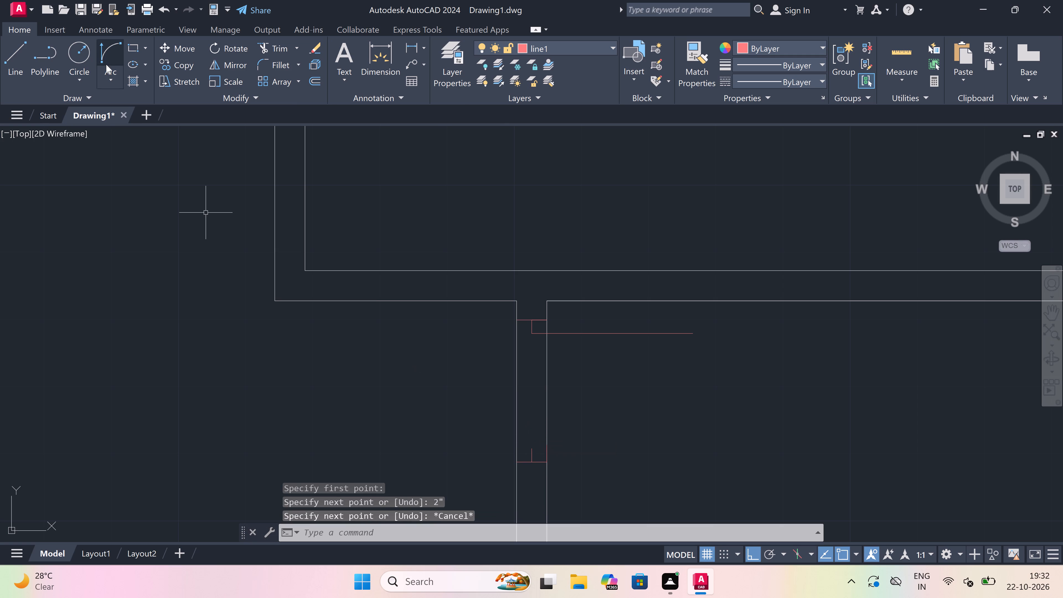
drag(105, 57, 119, 65)
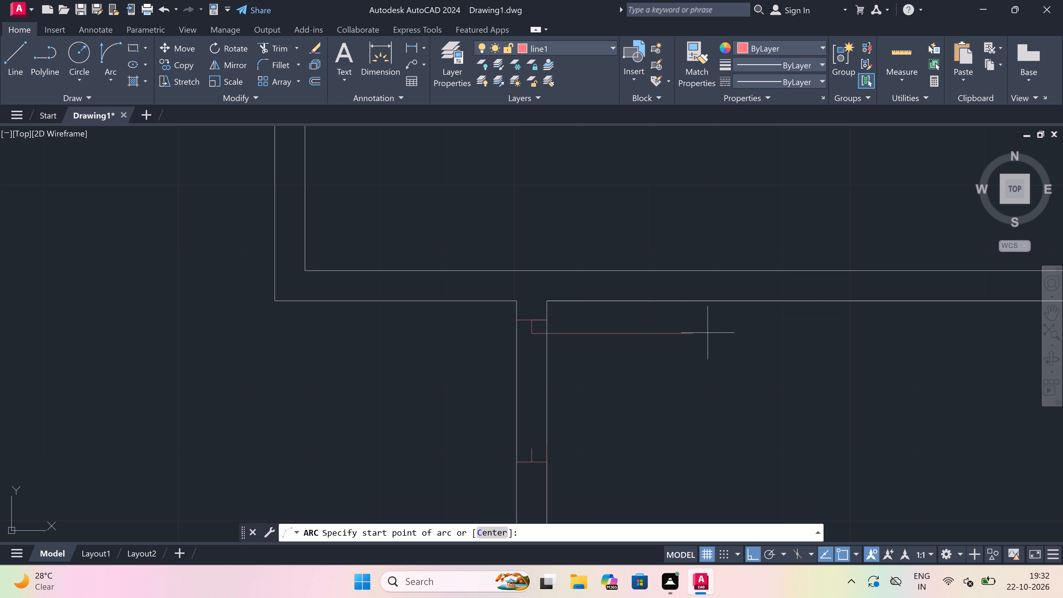
drag(694, 329, 693, 332)
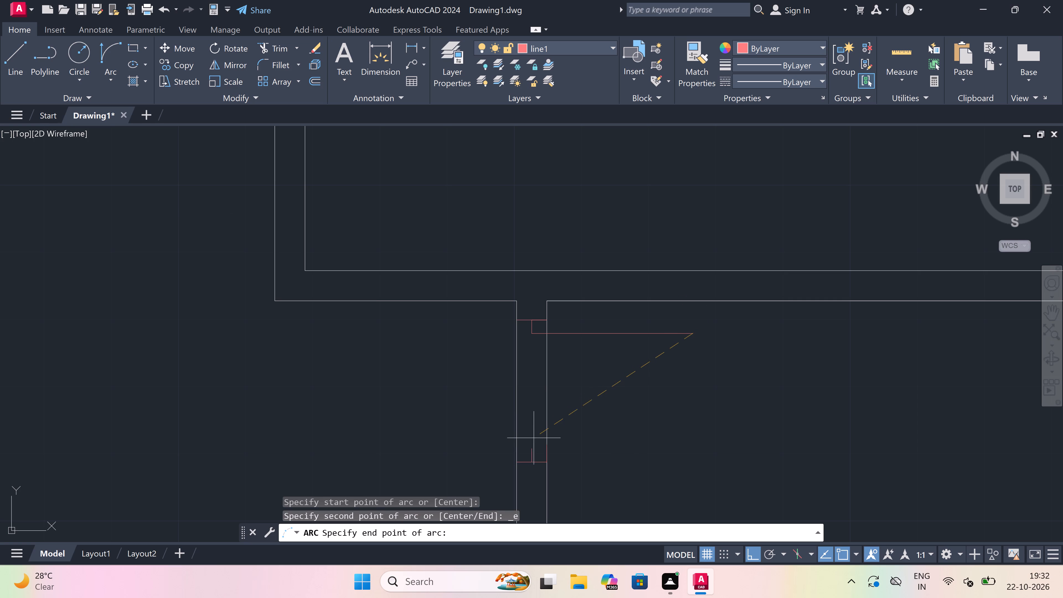
click(532, 444)
click(685, 445)
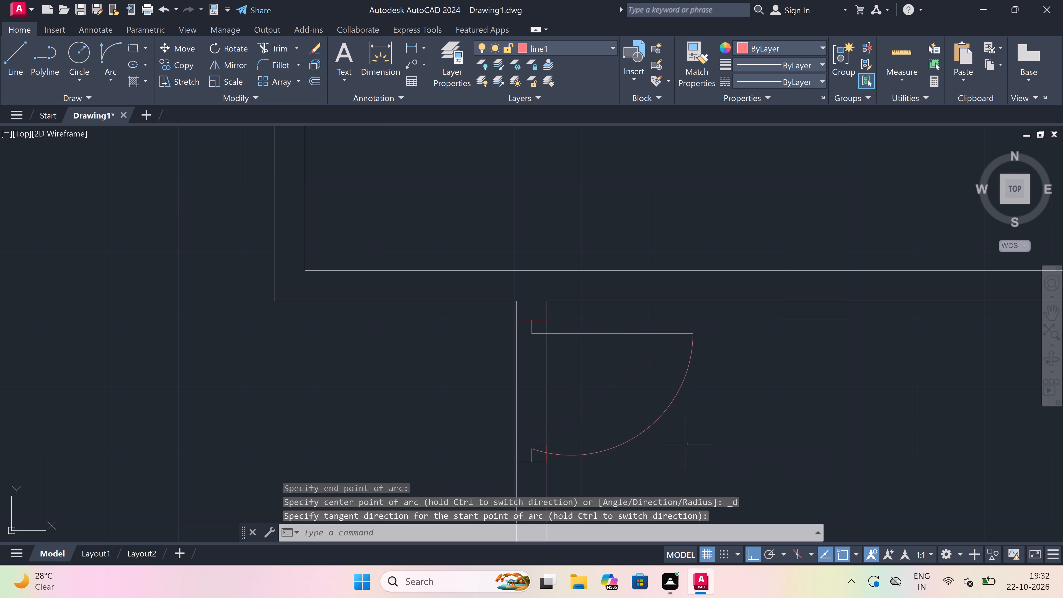
Trim both lines of the small room's left wall between the two jambs to open the doorway.
key(t)
key(r)
key(space)
click(588, 379)
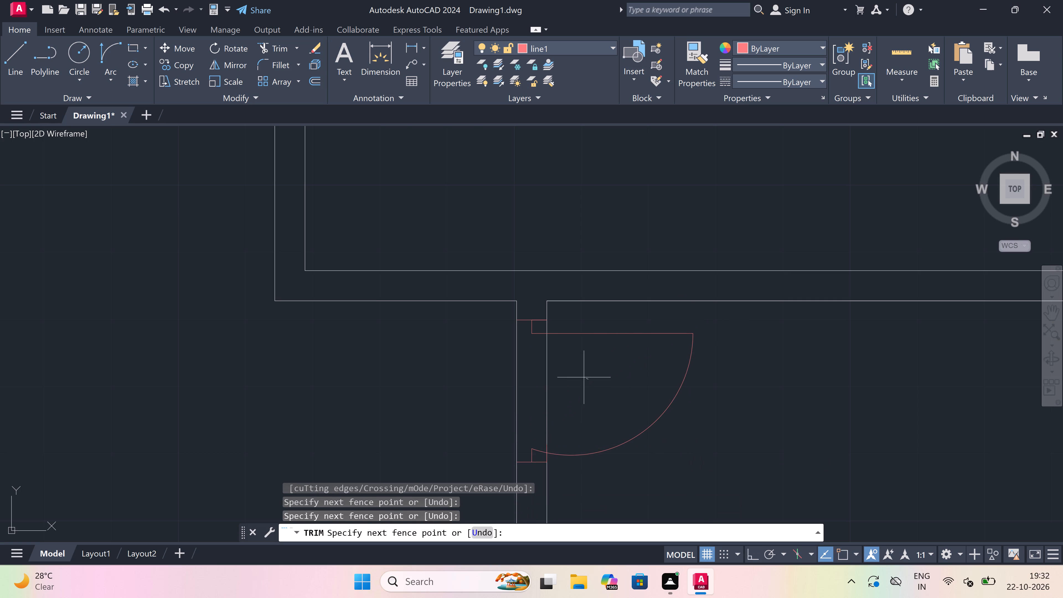
click(402, 351)
key(Escape)
Draw a jamb line across the bottom wall of the plan's top-left corner space, just left of its right-hand partition.
scroll(522, 336, down, 2)
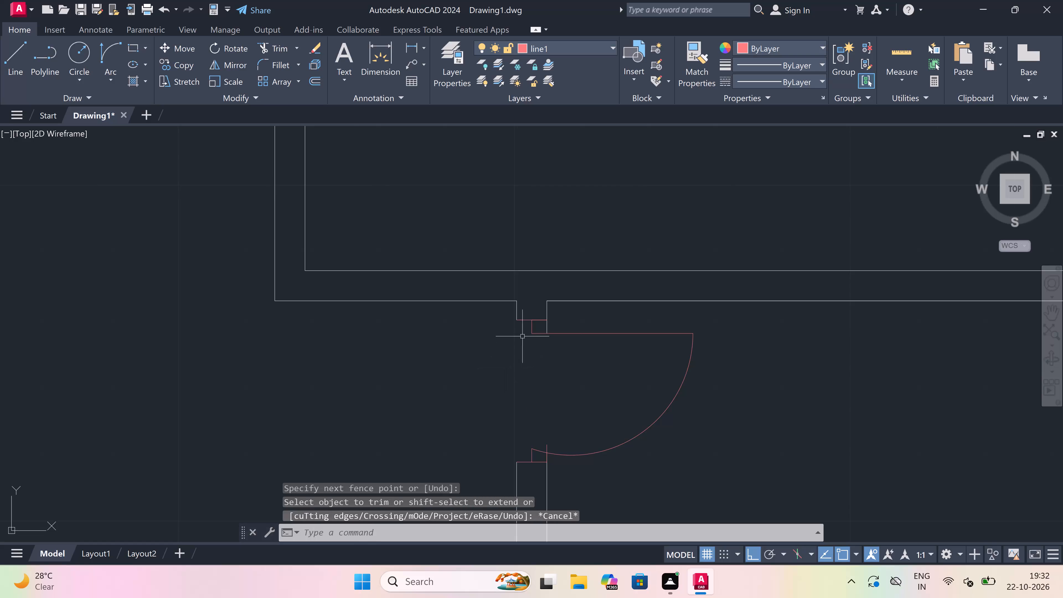
scroll(522, 336, down, 6)
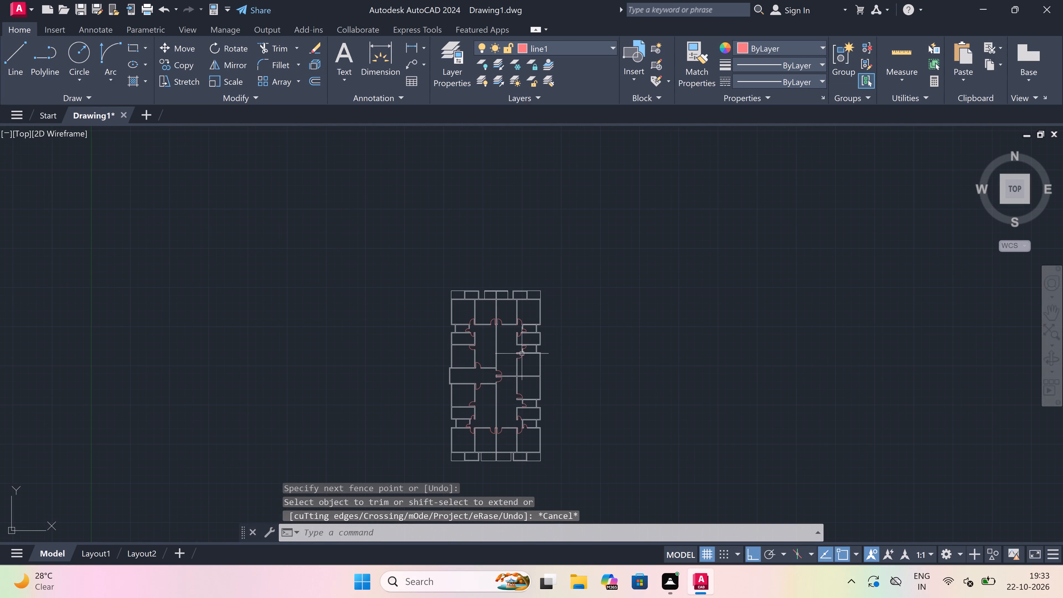
scroll(439, 372, up, 2)
scroll(449, 362, down, 1)
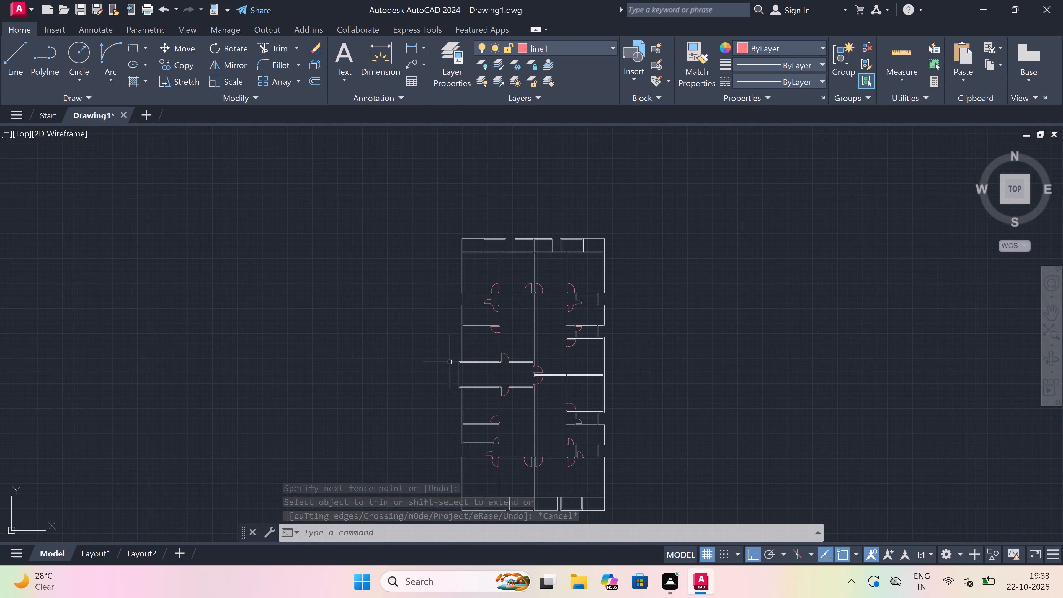
scroll(496, 247, up, 2)
scroll(486, 222, up, 2)
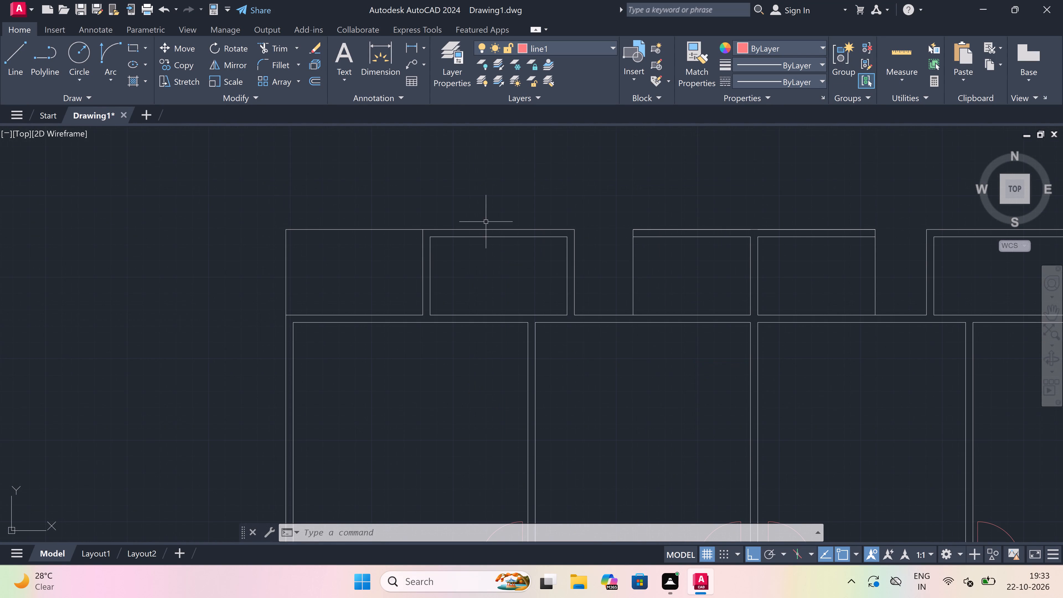
key(space)
scroll(459, 314, up, 1)
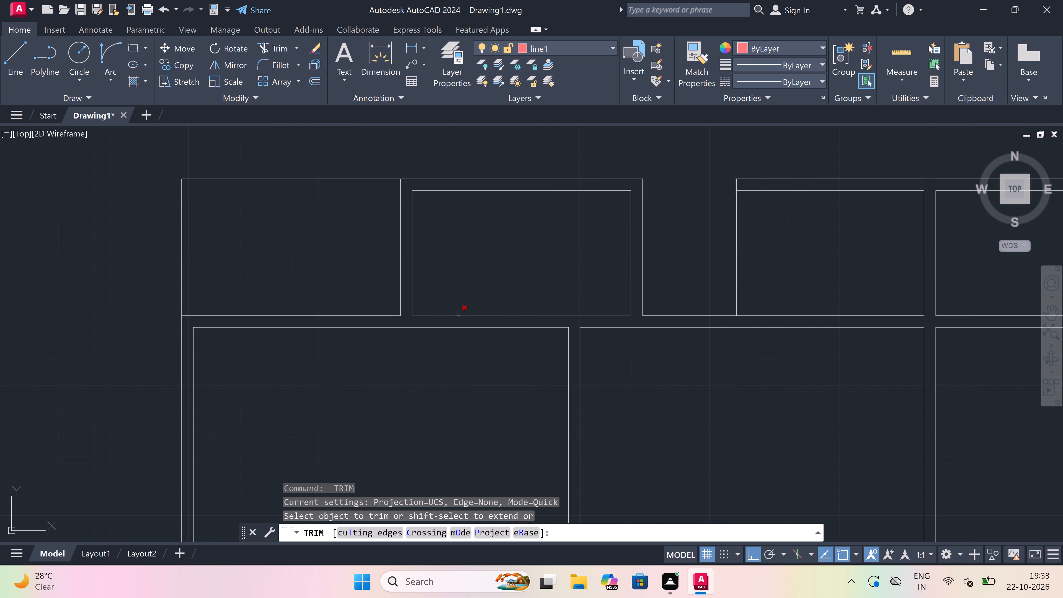
key(Escape)
text(l)
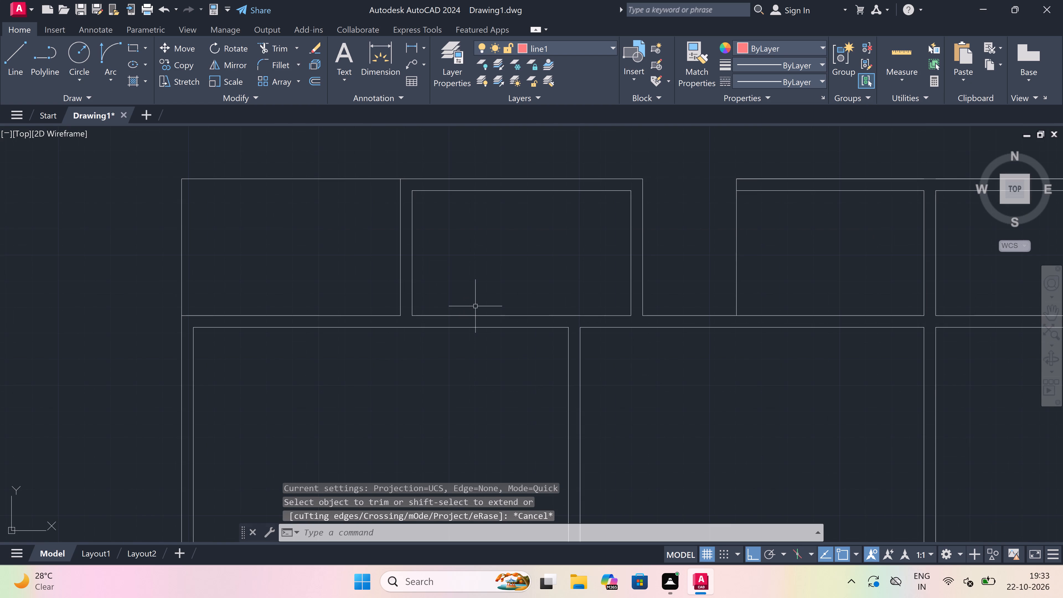
key(space)
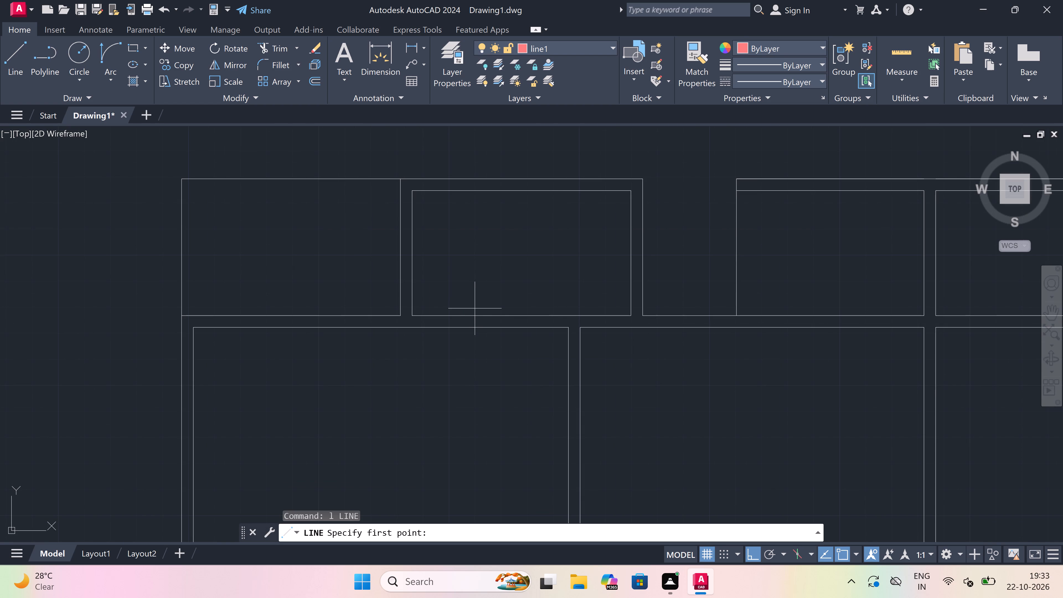
scroll(357, 315, up, 2)
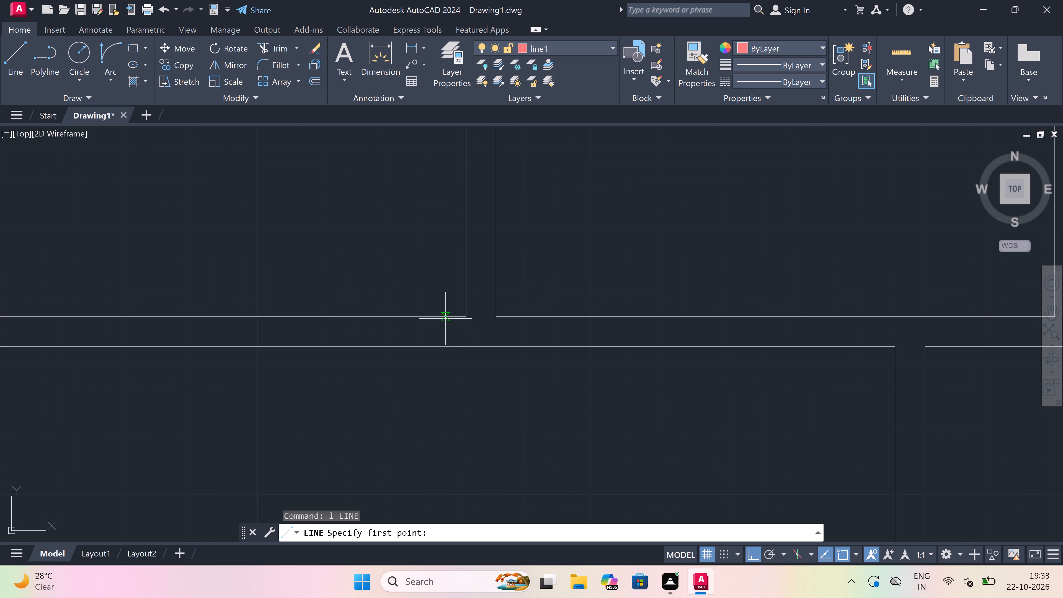
click(445, 316)
drag(443, 345, 443, 342)
From that jamb's midpoint, draw a 2" stub leftward and a 2' door leaf upward into the corner space.
click(445, 327)
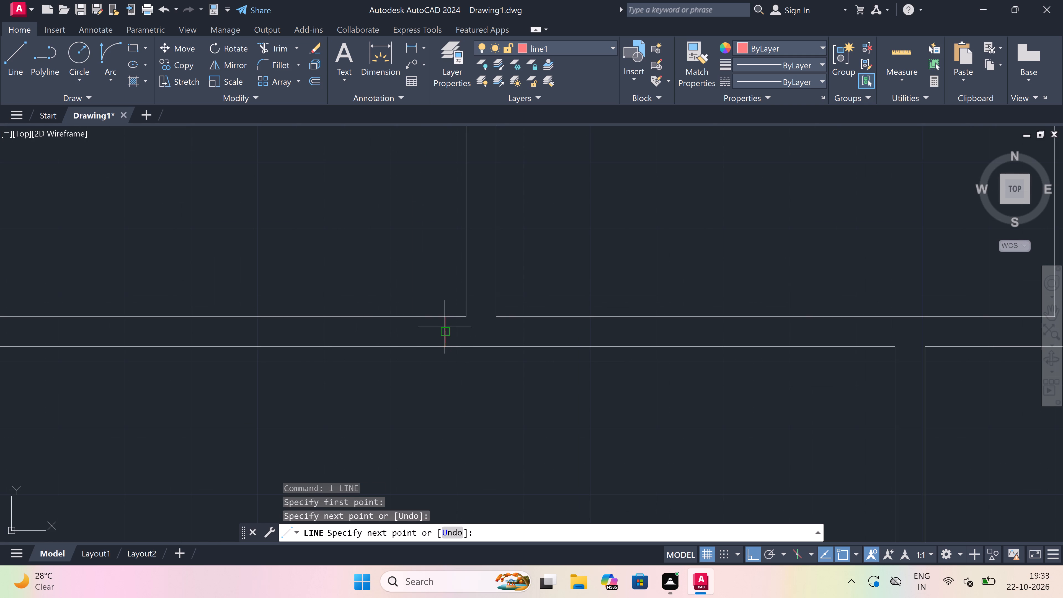
key(2)
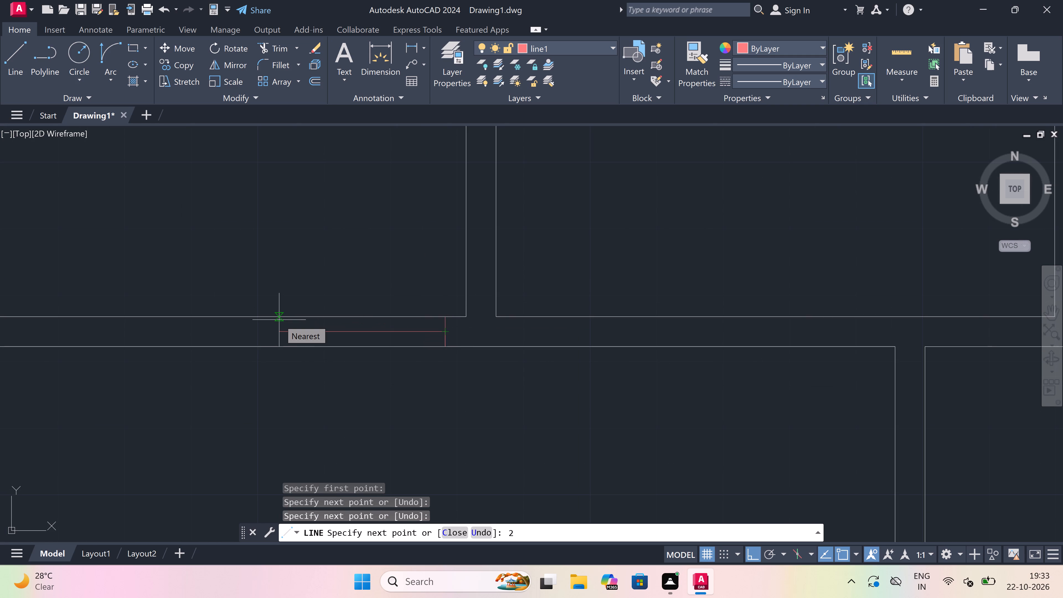
text(")
key(space)
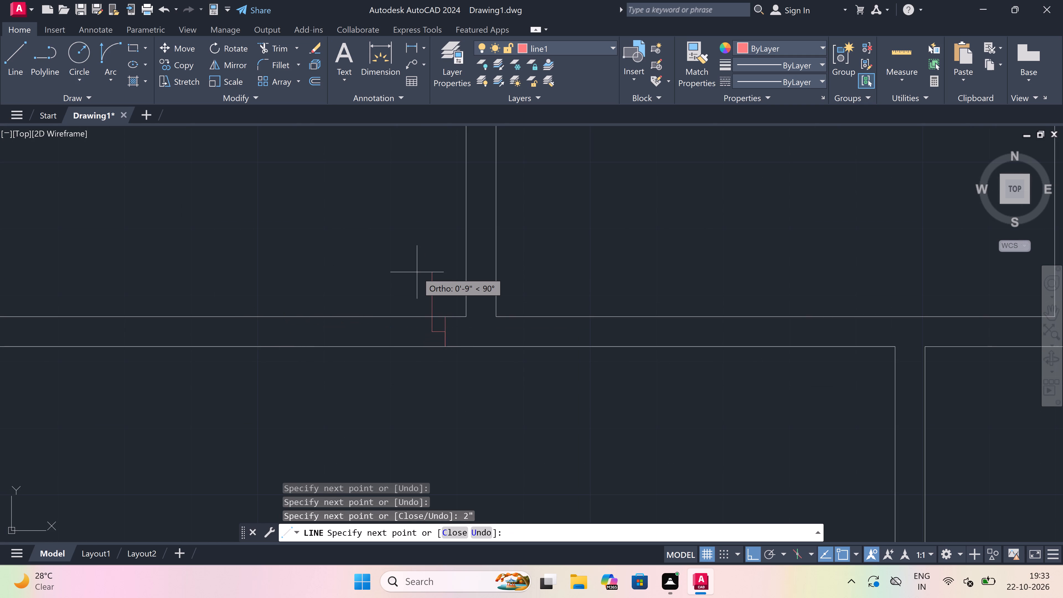
text(2')
key(space)
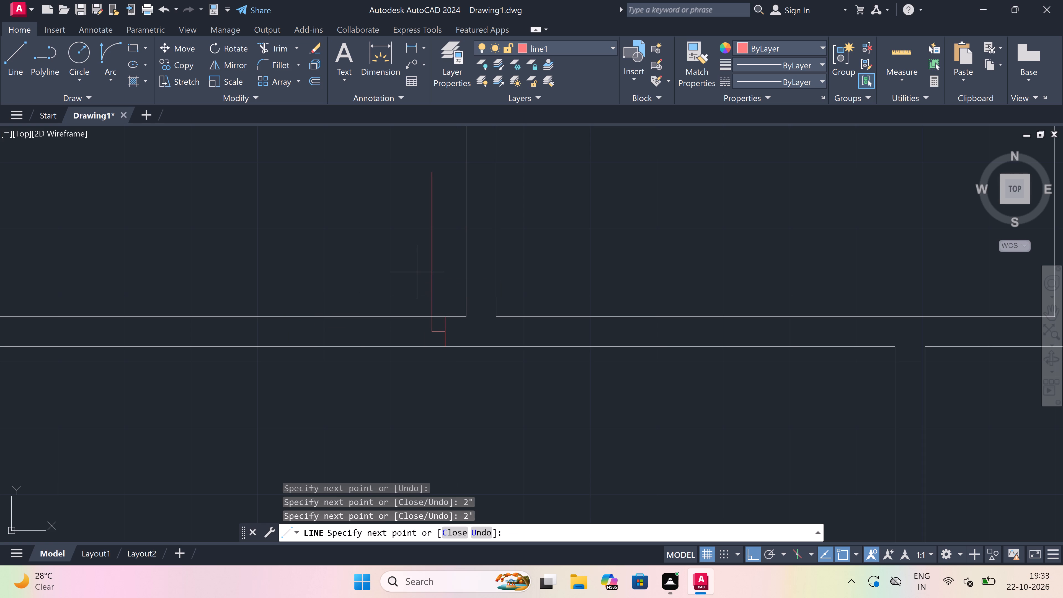
key(Escape)
Draw the opposite jamb across the same bottom wall to the left, with a 2" stub rightward from its midpoint.
key(space)
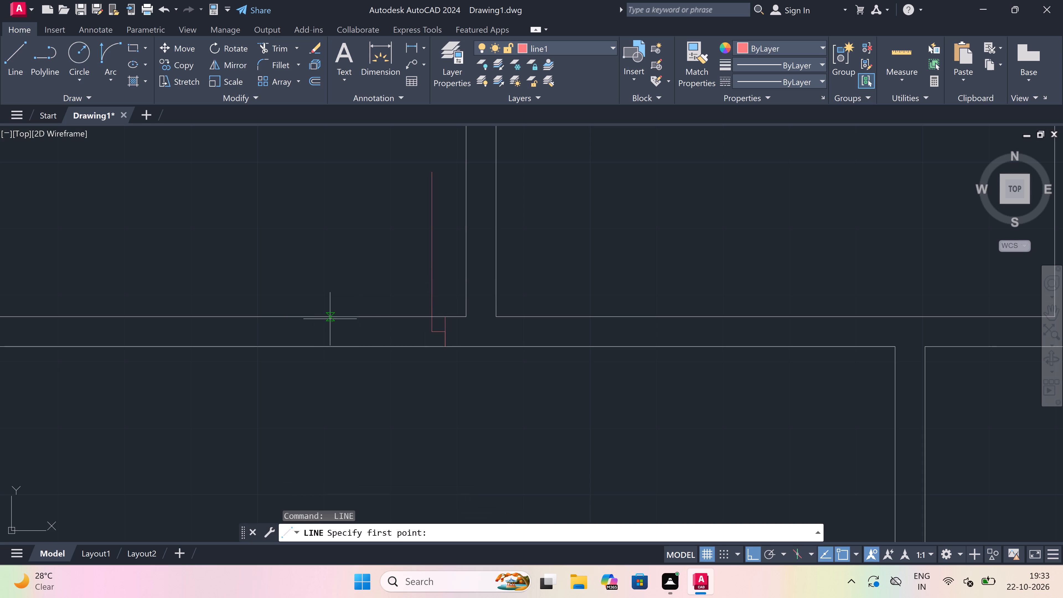
click(298, 315)
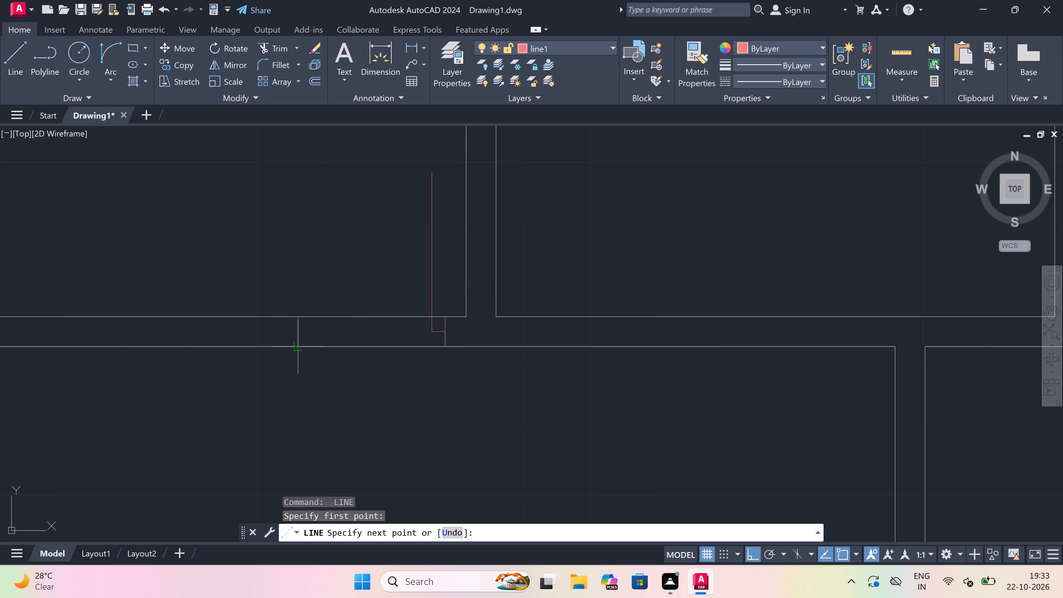
click(294, 348)
click(296, 332)
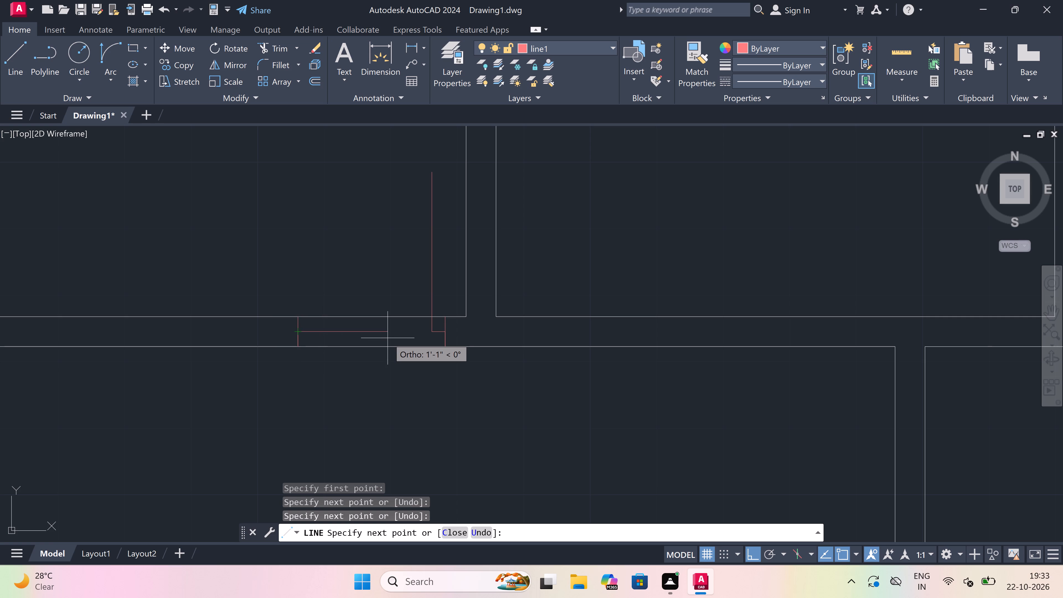
key(2)
text(")
key(space)
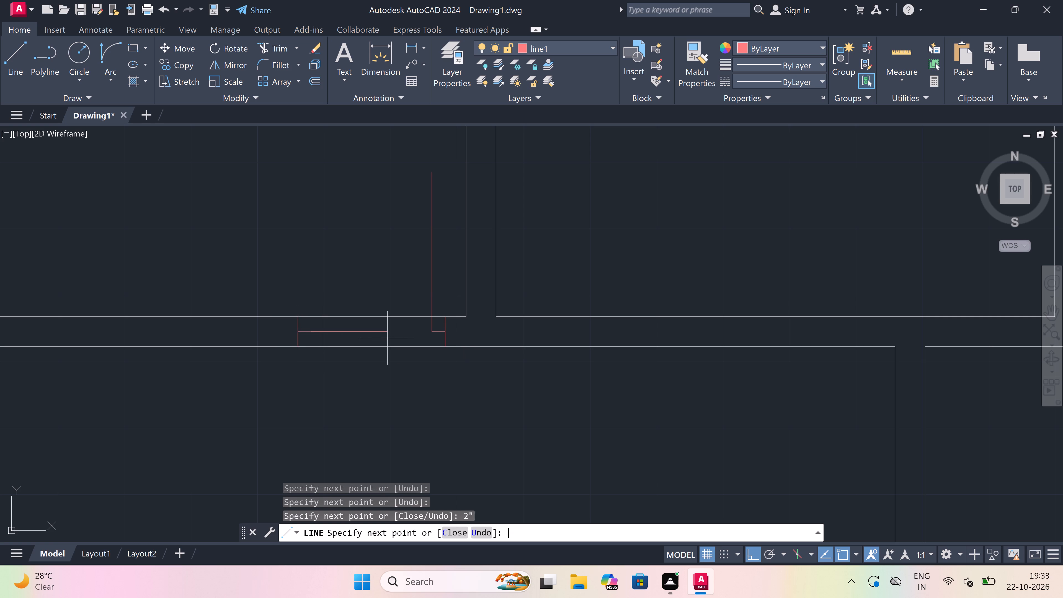
key(Escape)
Draw the corner space's door swing arc from the leaf's top end to the tip of the opposite jamb's stub.
drag(107, 51, 114, 55)
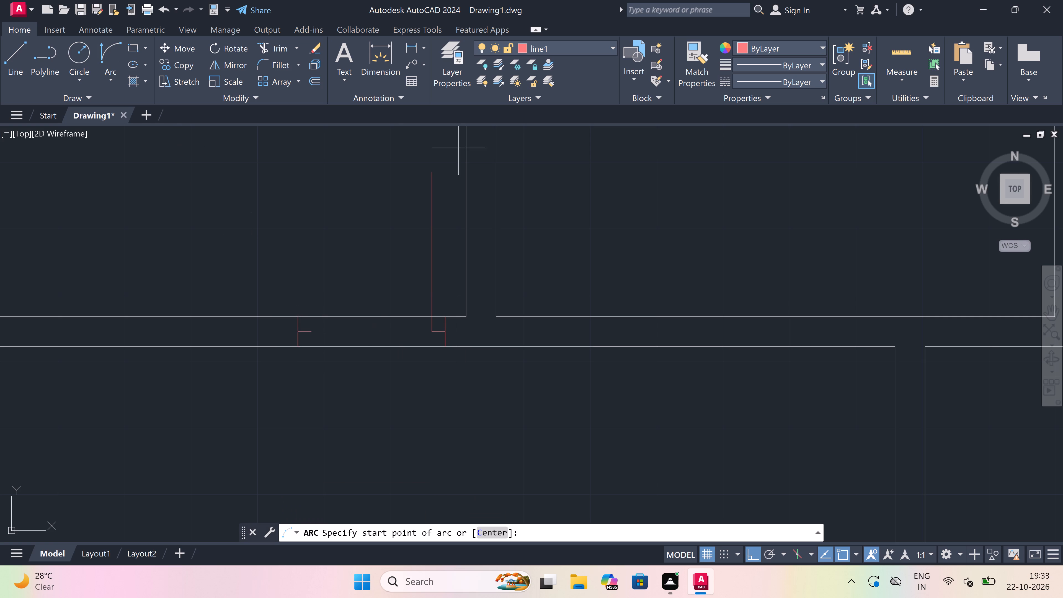
click(428, 174)
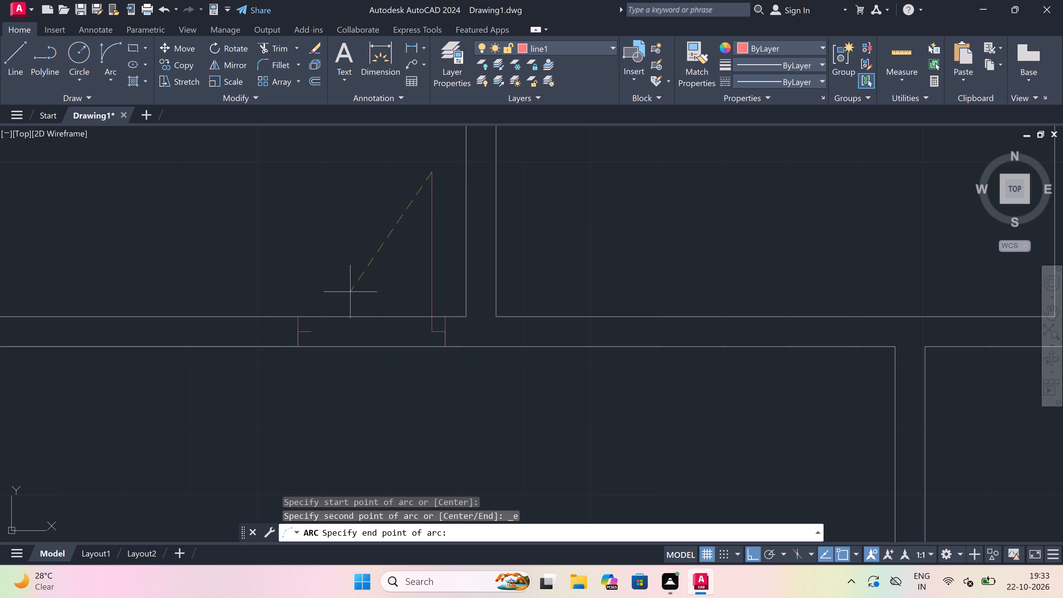
drag(311, 328, 311, 325)
click(281, 238)
Trim both lines of the corner space's bottom wall between the jambs to open the doorway.
key(t)
key(r)
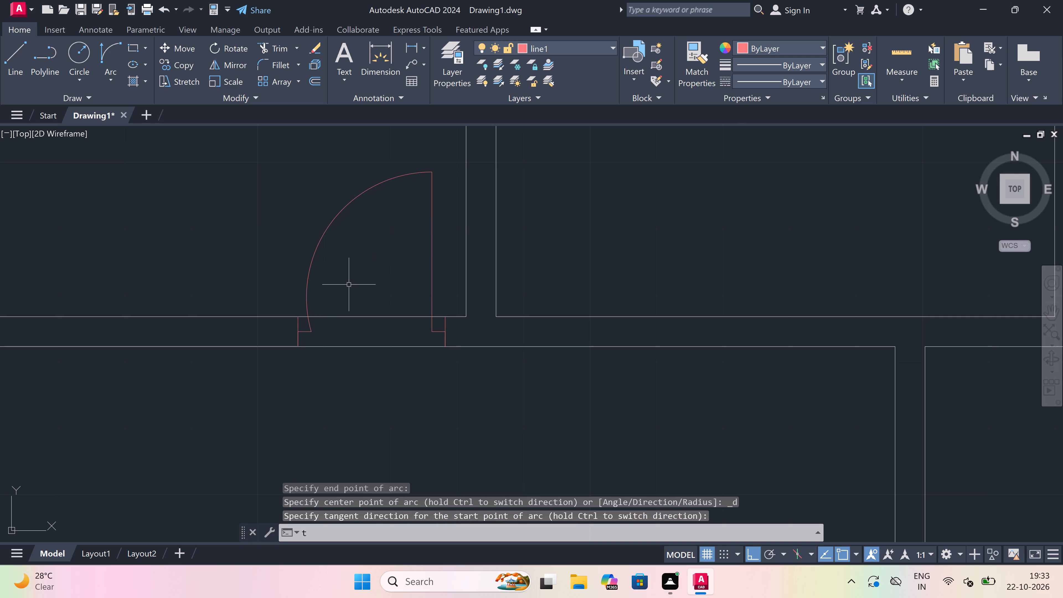
key(space)
click(359, 299)
click(348, 401)
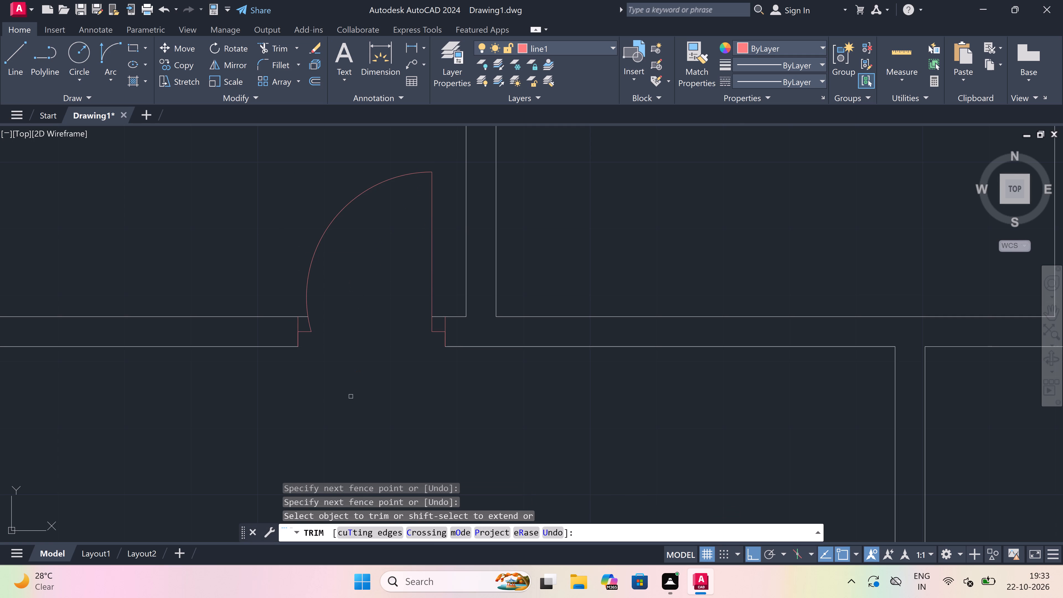
key(Escape)
Draw a jamb line across the bottom wall of the adjacent top room, just right of the shared partition.
key(l)
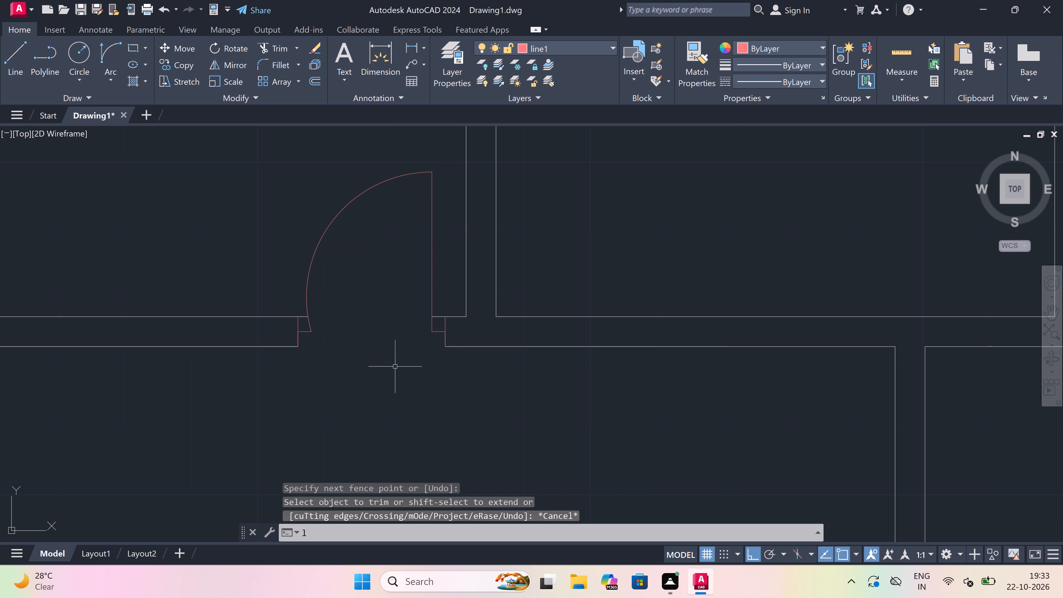
key(space)
scroll(515, 330, up, 1)
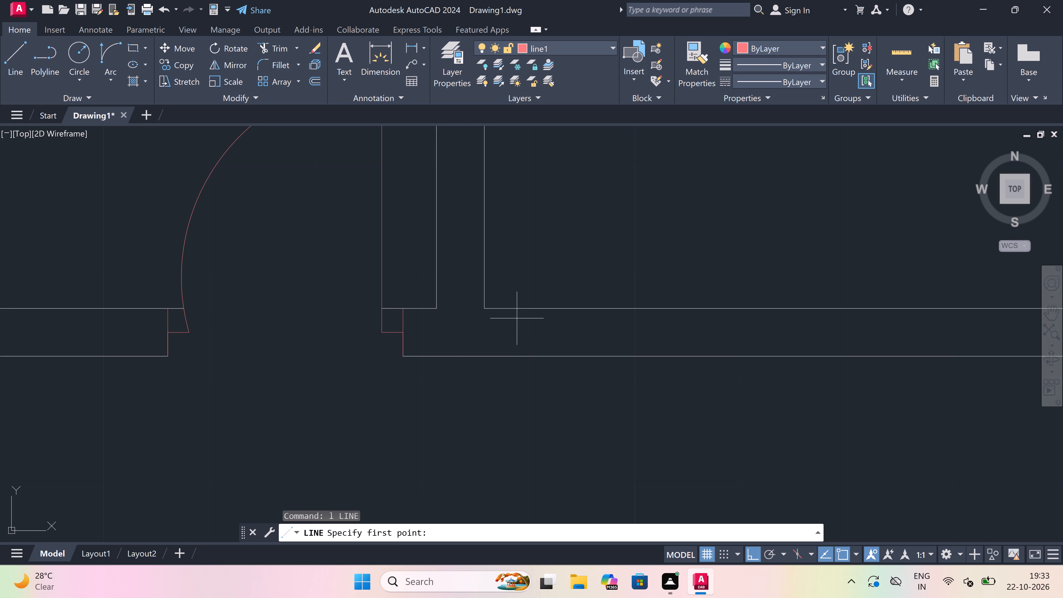
click(520, 313)
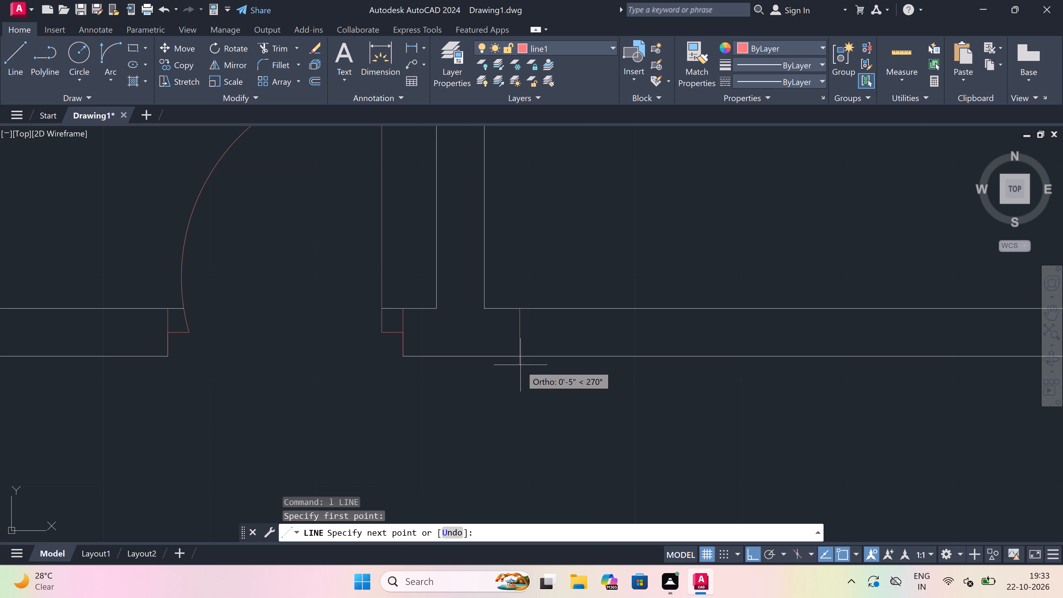
click(521, 358)
From that jamb's midpoint, draw a 2" stub rightward and a 2' door leaf upward into the adjacent room.
click(523, 330)
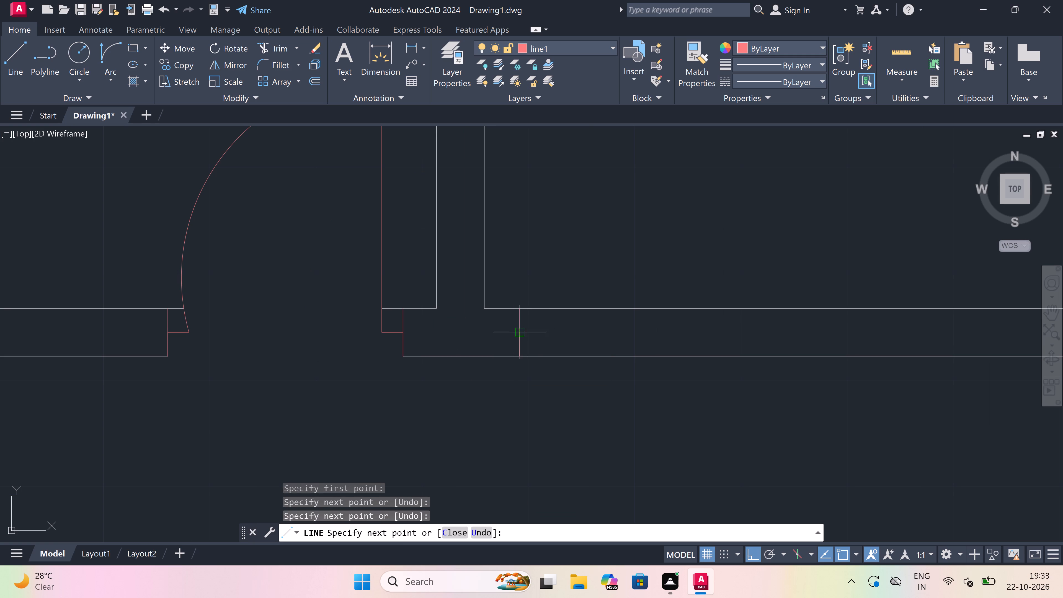
scroll(440, 323, down, 1)
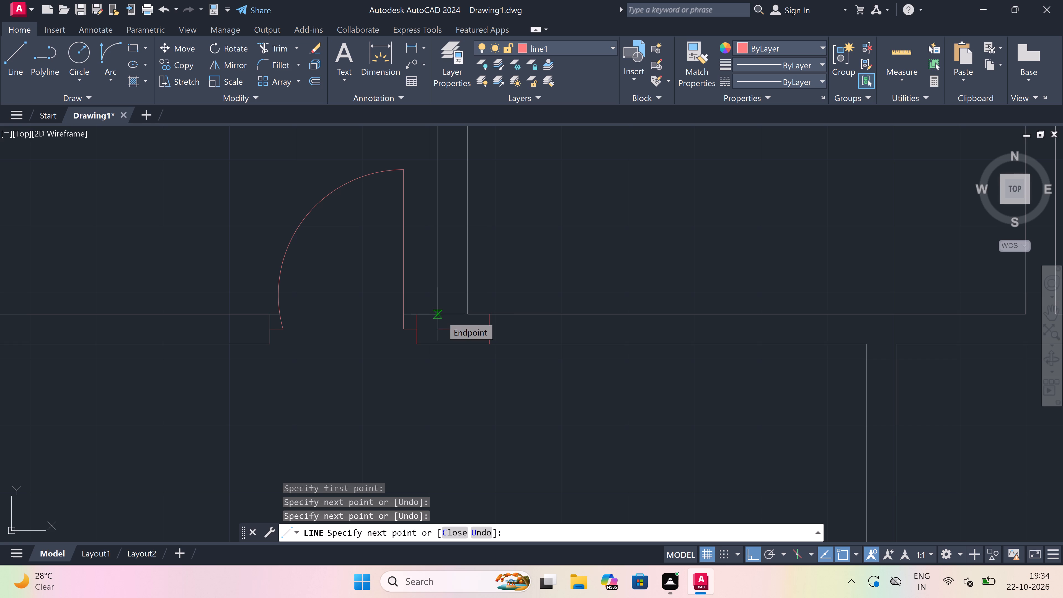
scroll(523, 324, up, 1)
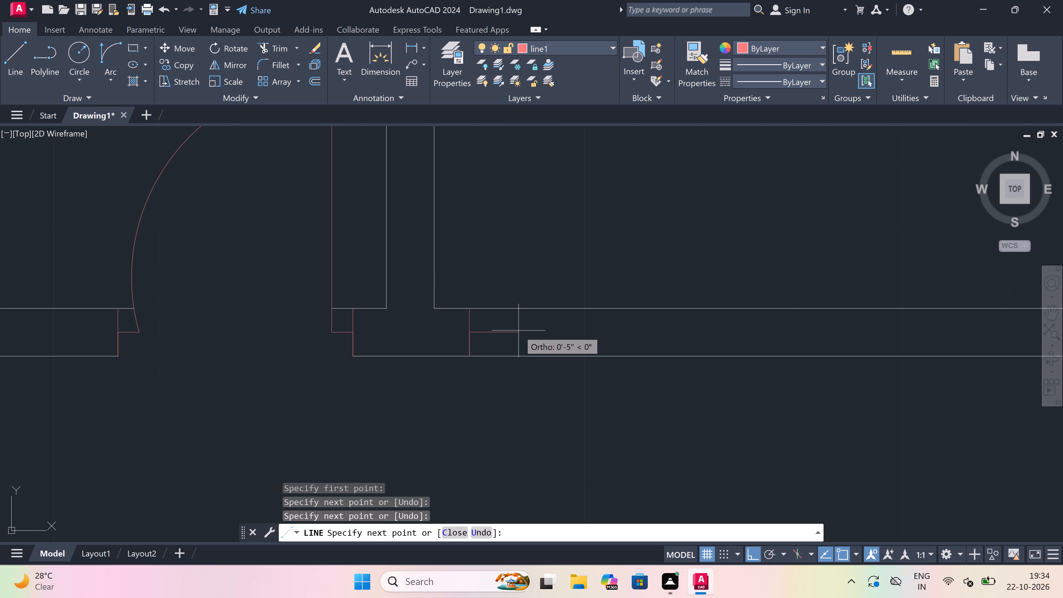
key(2)
text(")
key(space)
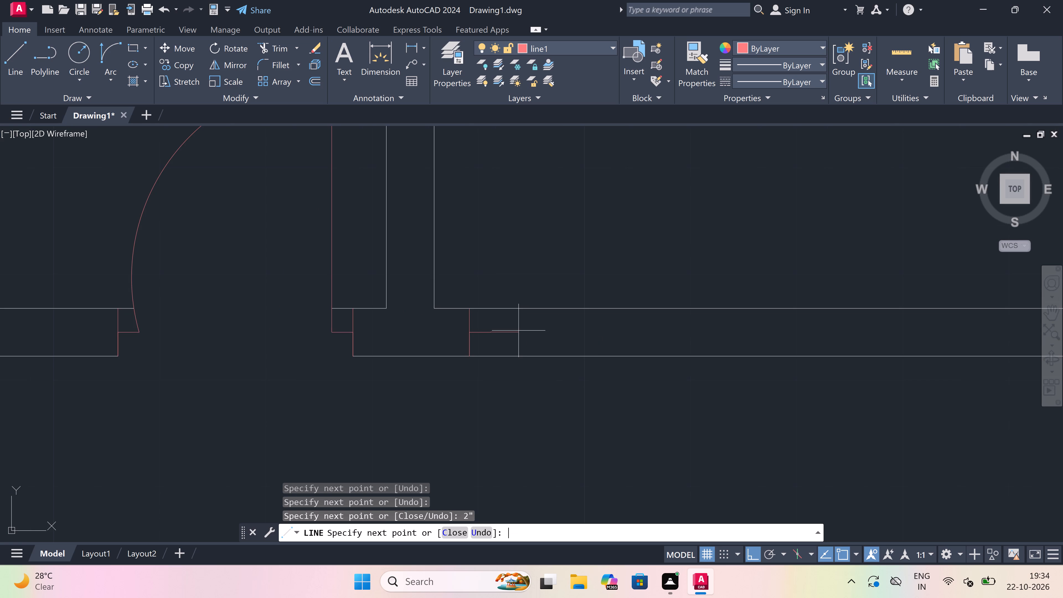
key(2)
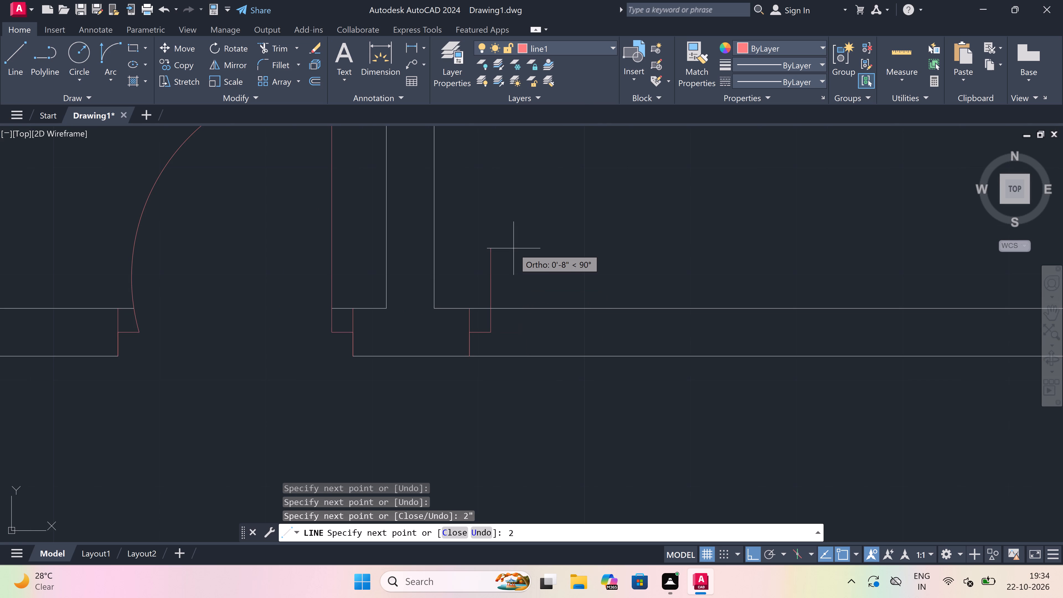
key(apostrophe)
key(space)
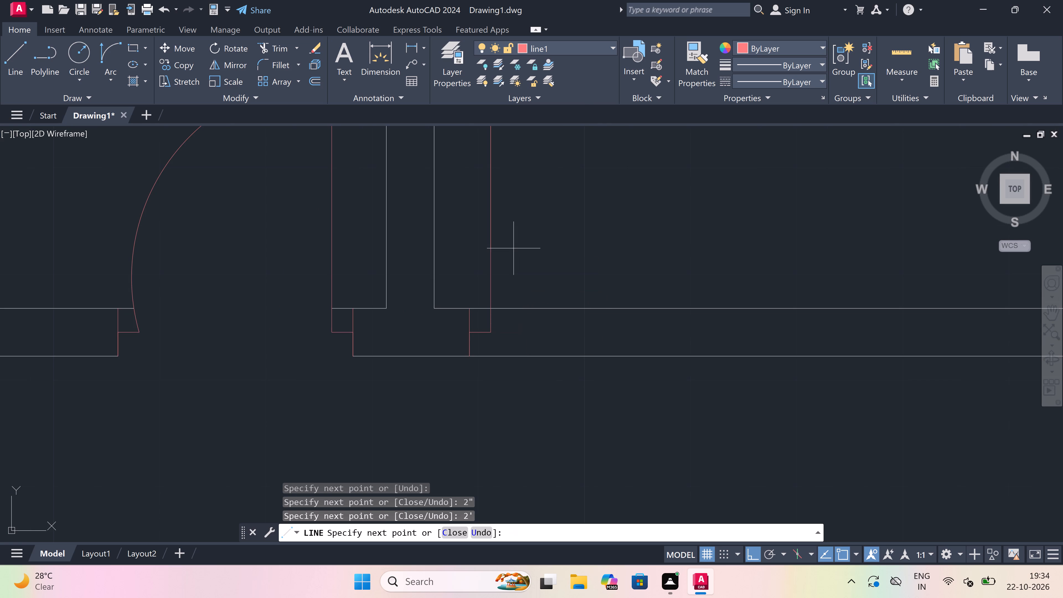
key(Escape)
scroll(435, 318, down, 3)
scroll(492, 266, up, 3)
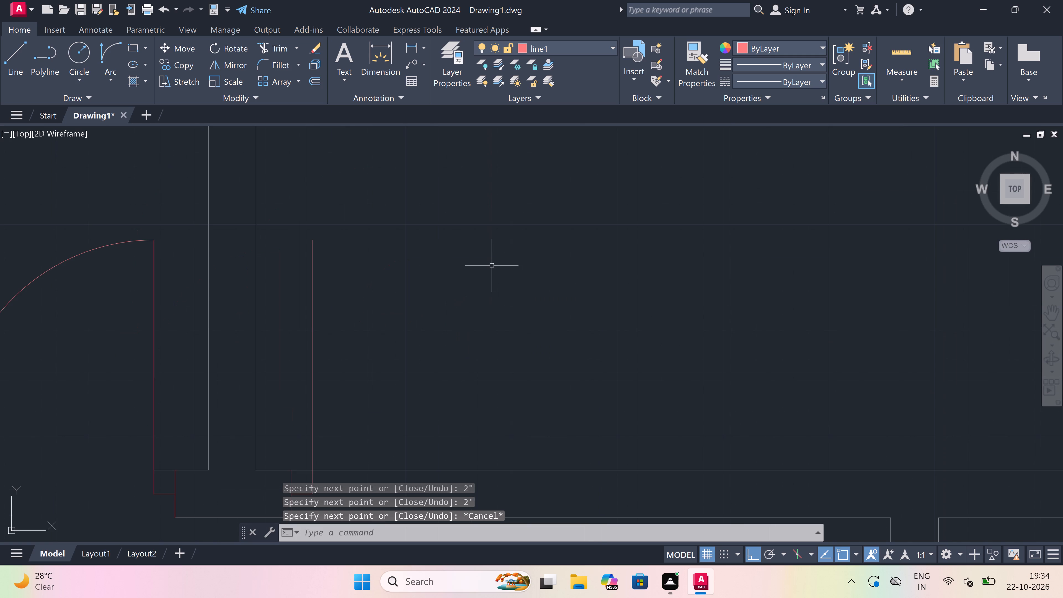
Draw the opposite jamb line across the adjacent top room's bottom wall, with a 2" stub leftward from its midpoint.
key(space)
scroll(492, 271, down, 2)
scroll(492, 345, up, 1)
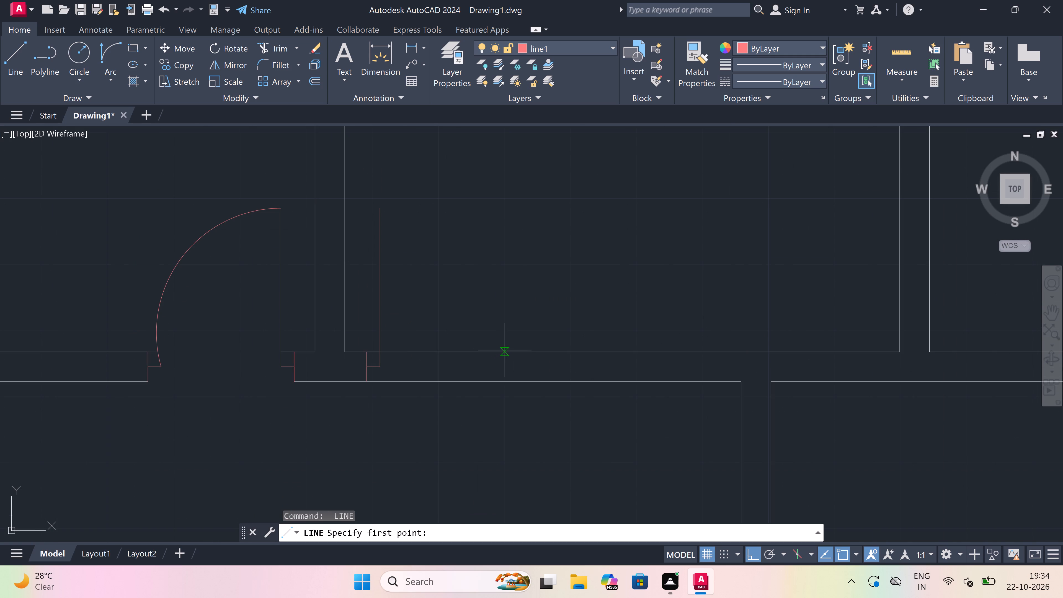
click(505, 350)
click(507, 380)
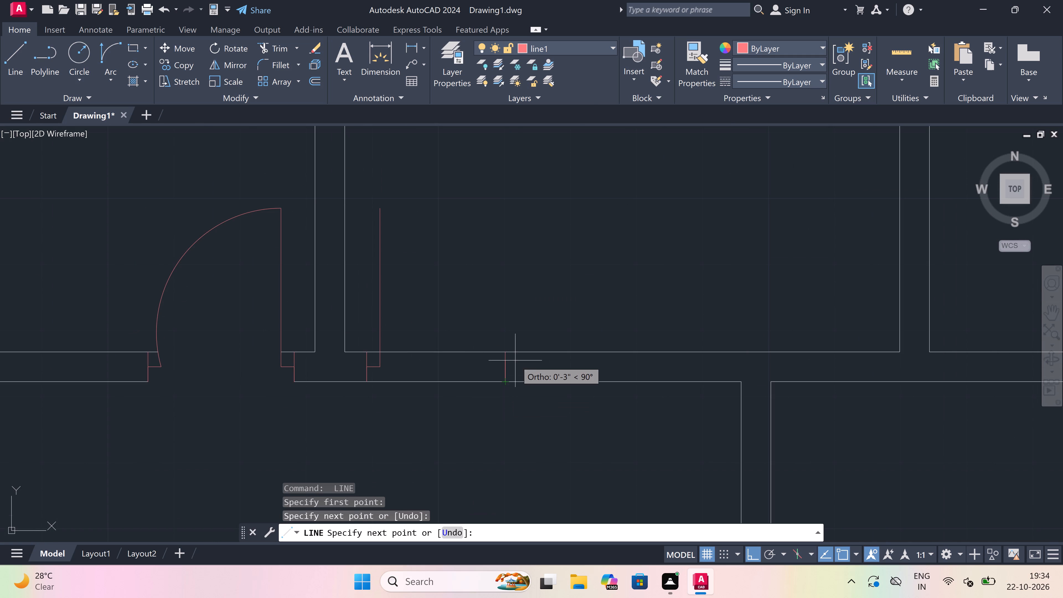
click(510, 368)
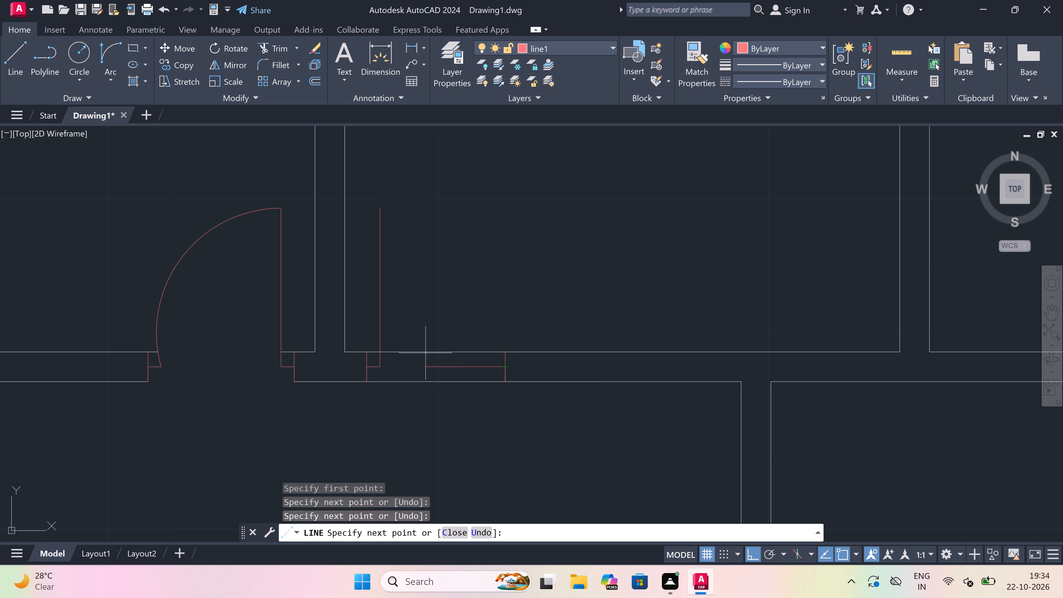
text(2")
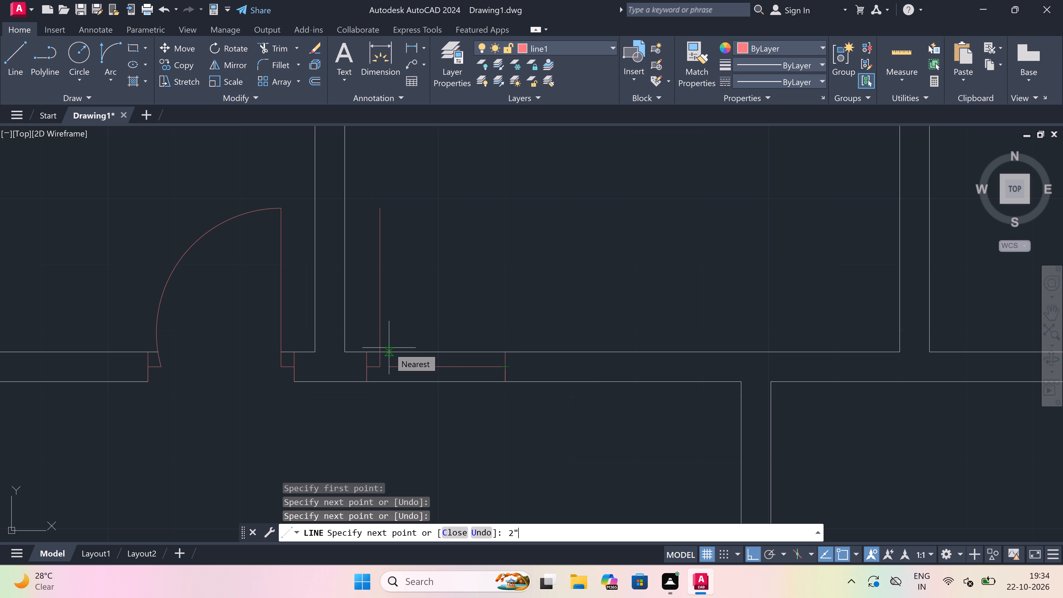
key(space)
key(Escape)
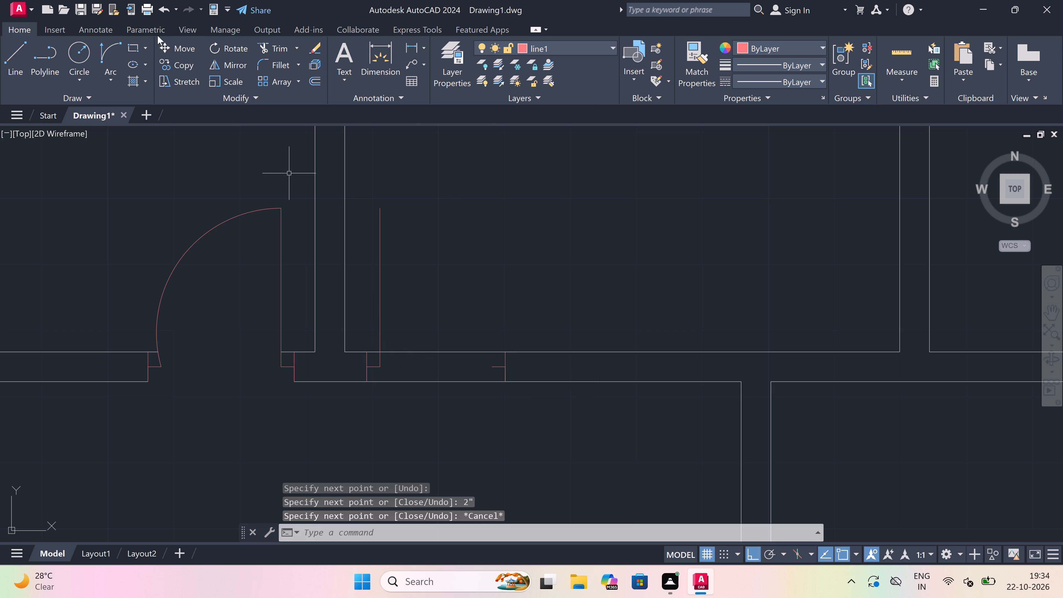
Draw the adjacent top room's door swing arc from the leaf's top end to the tip of the opposite jamb's stub.
drag(106, 47, 109, 47)
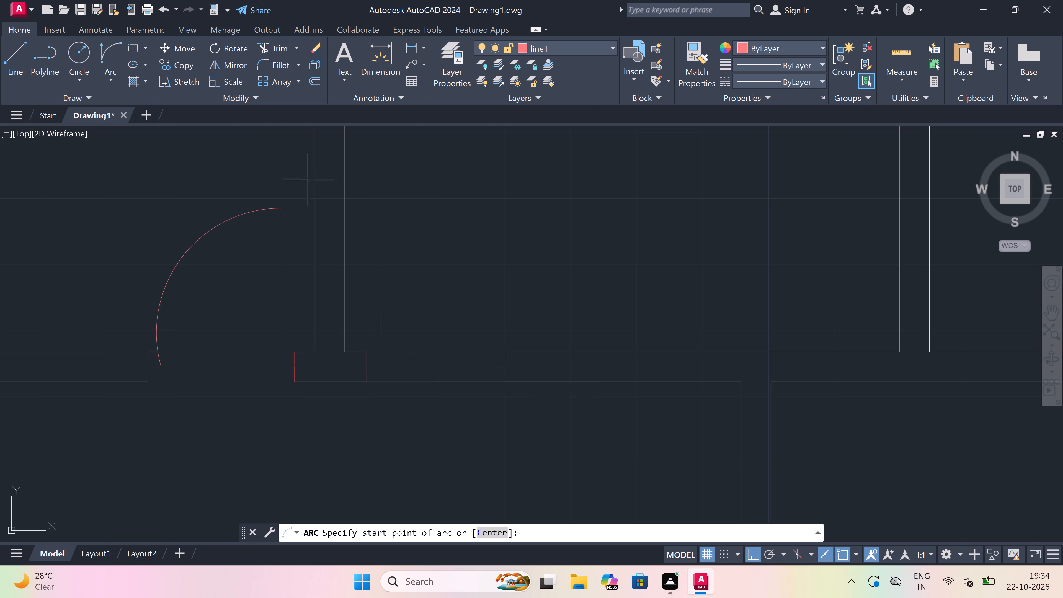
drag(383, 209, 387, 218)
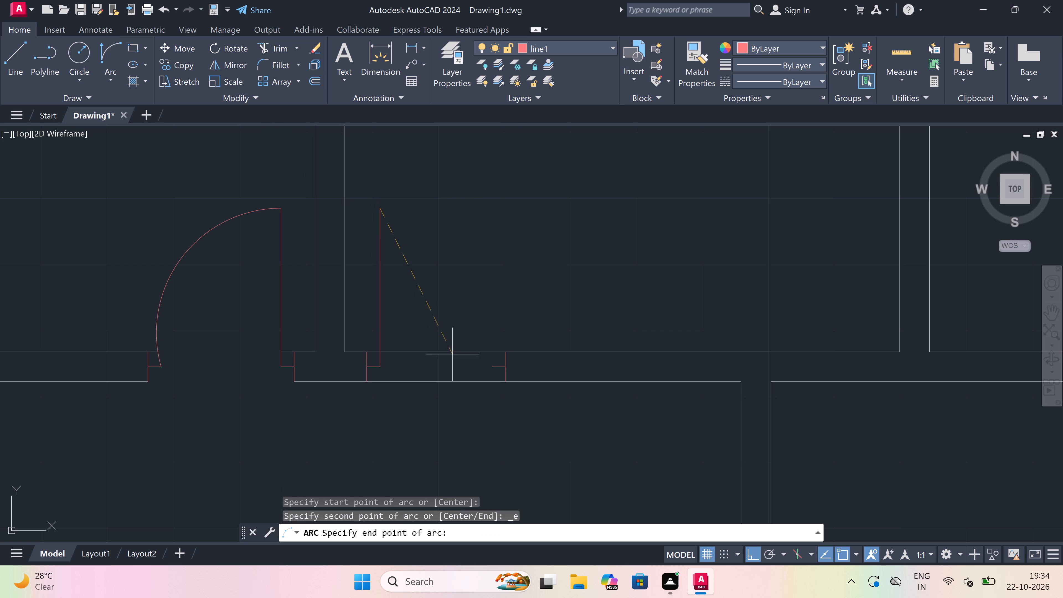
drag(488, 365, 491, 365)
click(543, 282)
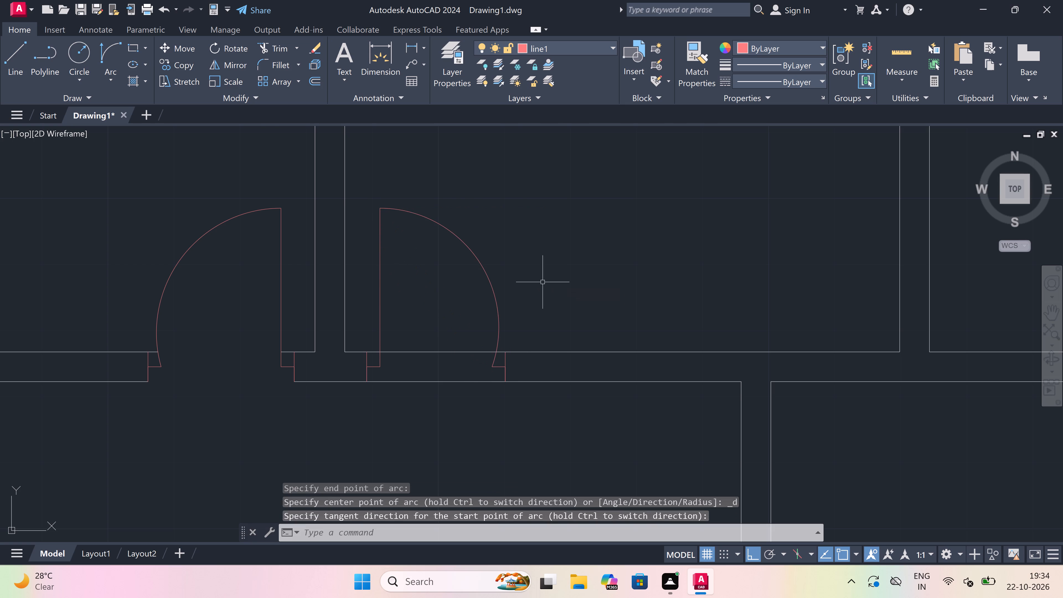
Trim both lines of the adjacent top room's bottom wall between the jambs to open the doorway.
key(t)
key(r)
key(space)
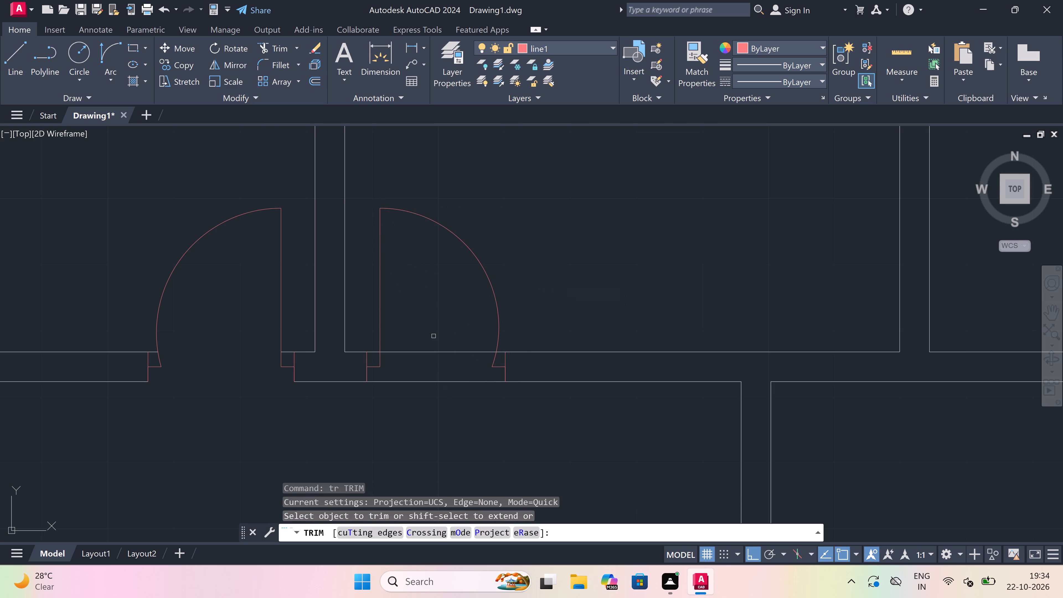
drag(434, 332, 433, 335)
click(410, 409)
key(Escape)
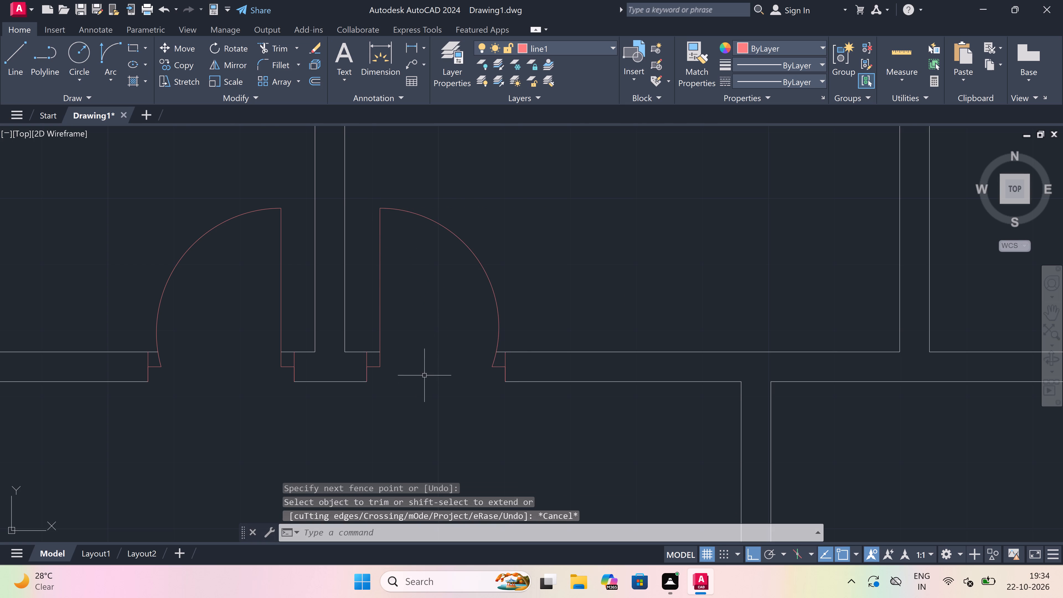
Draw a jamb line across the bottom wall of the middle pair's left top room, just right of its left wall.
scroll(424, 373, down, 3)
key(l)
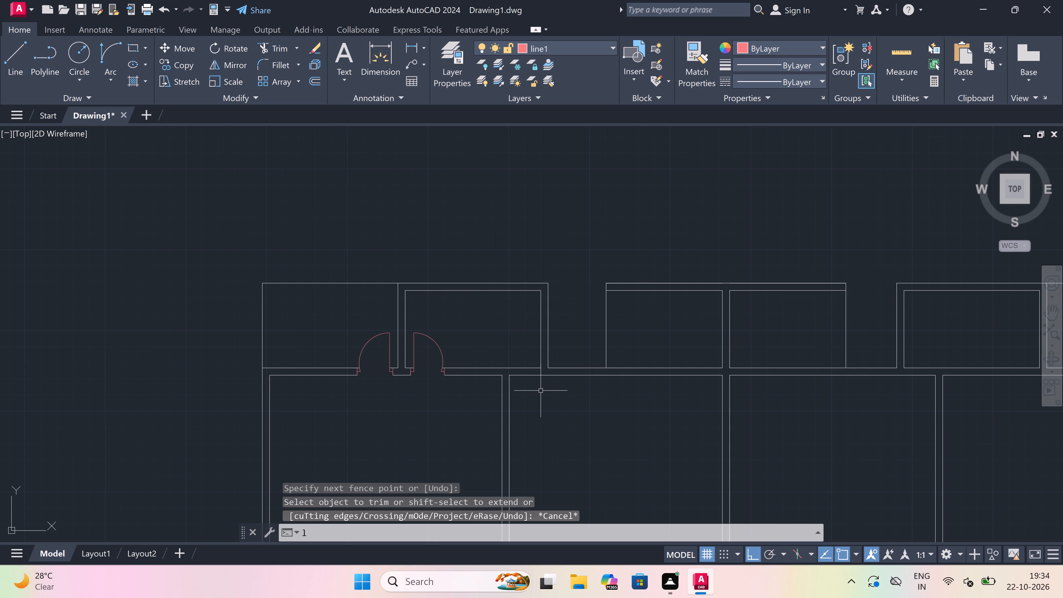
key(space)
scroll(541, 391, down, 3)
scroll(588, 388, up, 3)
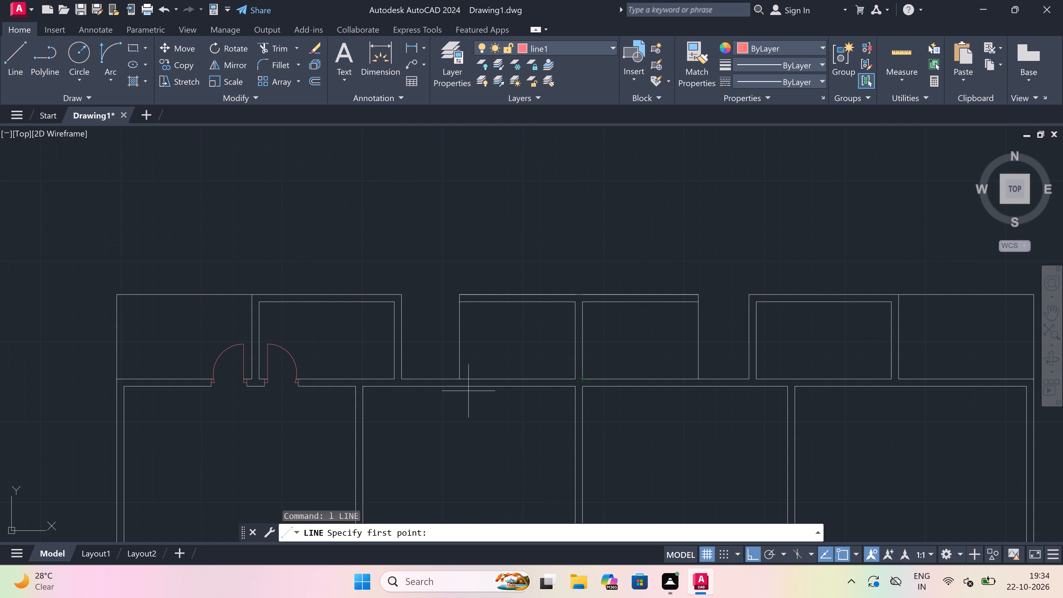
scroll(440, 384, up, 1)
scroll(509, 382, up, 1)
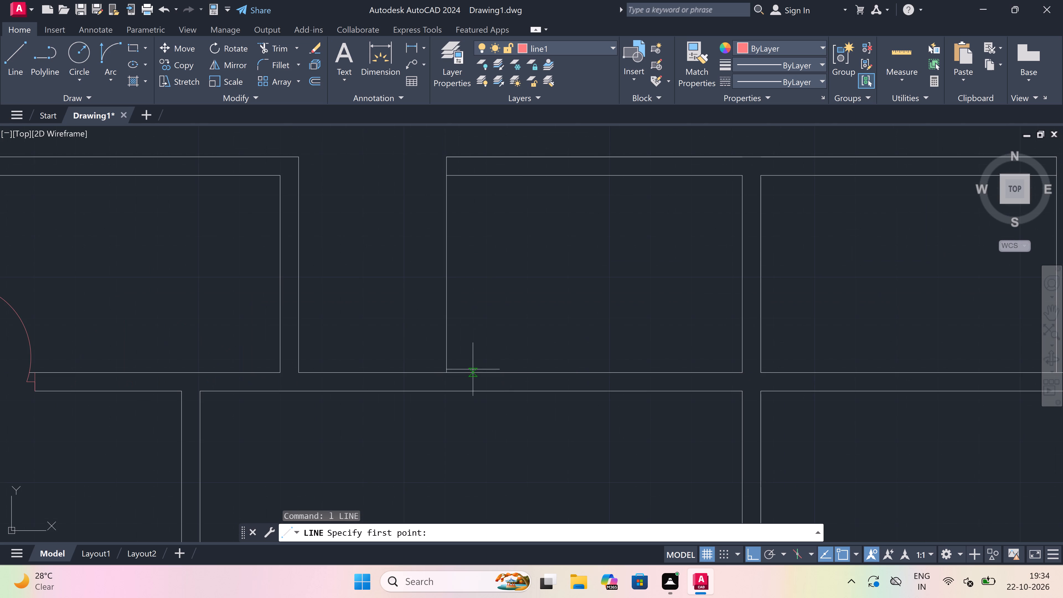
click(468, 373)
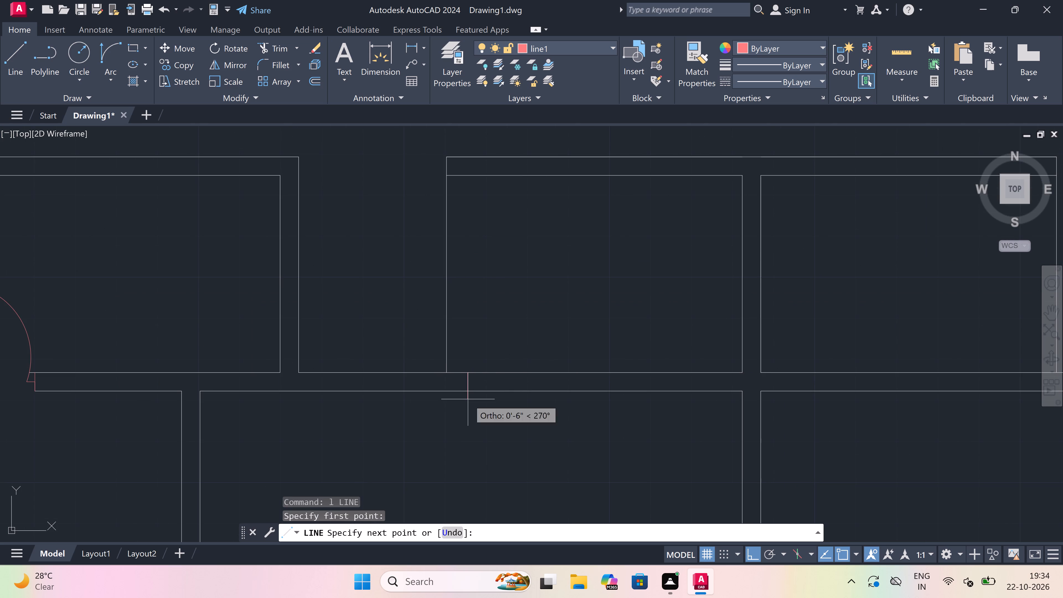
drag(468, 399, 468, 396)
scroll(471, 386, up, 2)
key(ctrl+z)
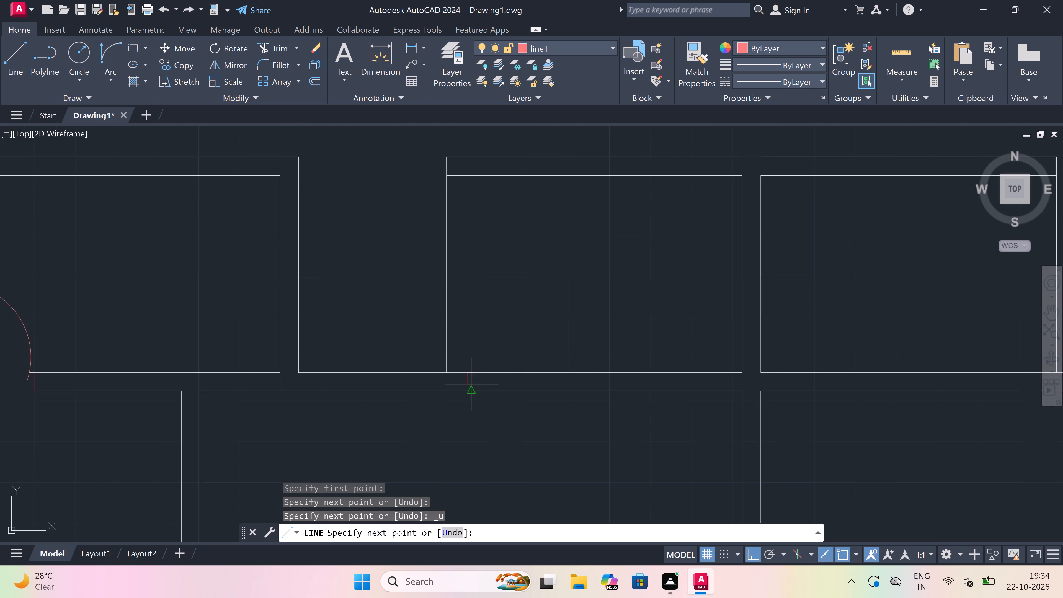
scroll(471, 385, up, 3)
drag(452, 416, 453, 411)
From that jamb's midpoint, draw a 2" stub rightward and a 2' door leaf upward into the room.
drag(457, 372, 463, 372)
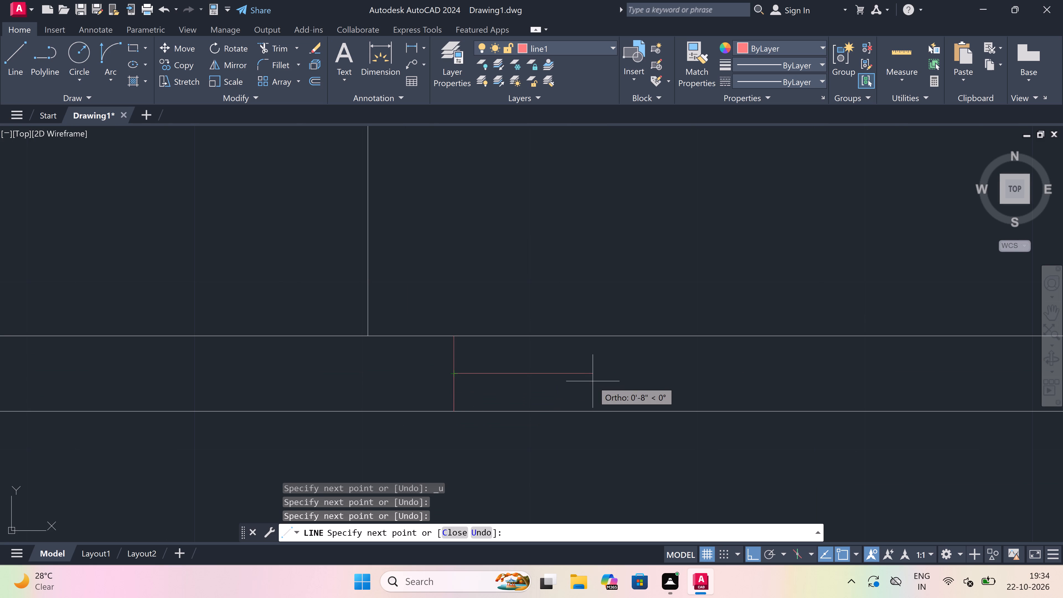
text(2")
key(space)
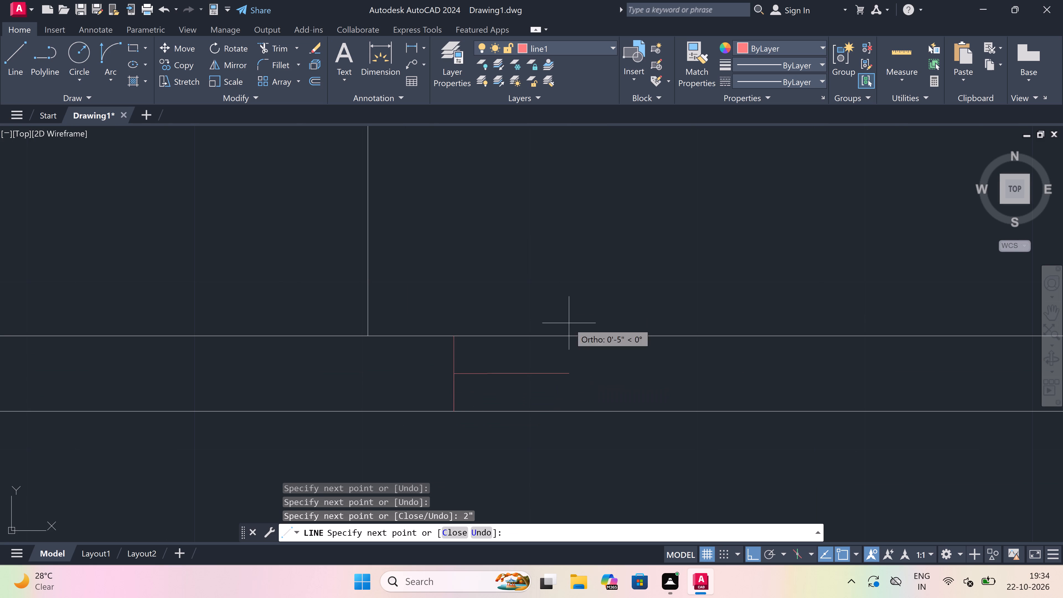
text(2')
key(space)
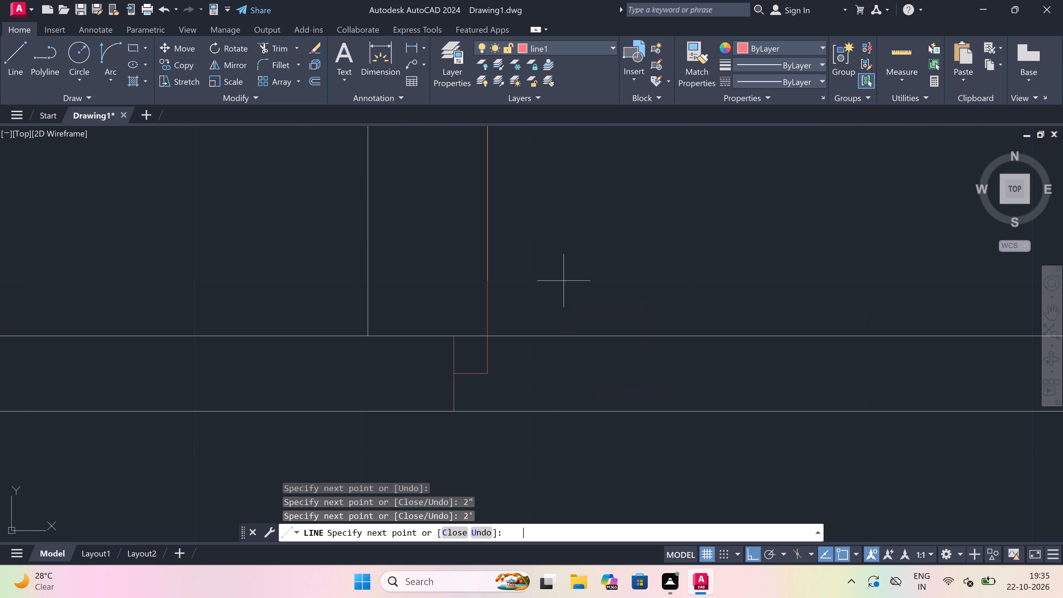
key(Escape)
Draw the opposite jamb line across the same bottom wall, with a 2" stub leftward from its midpoint.
key(space)
scroll(509, 334, down, 3)
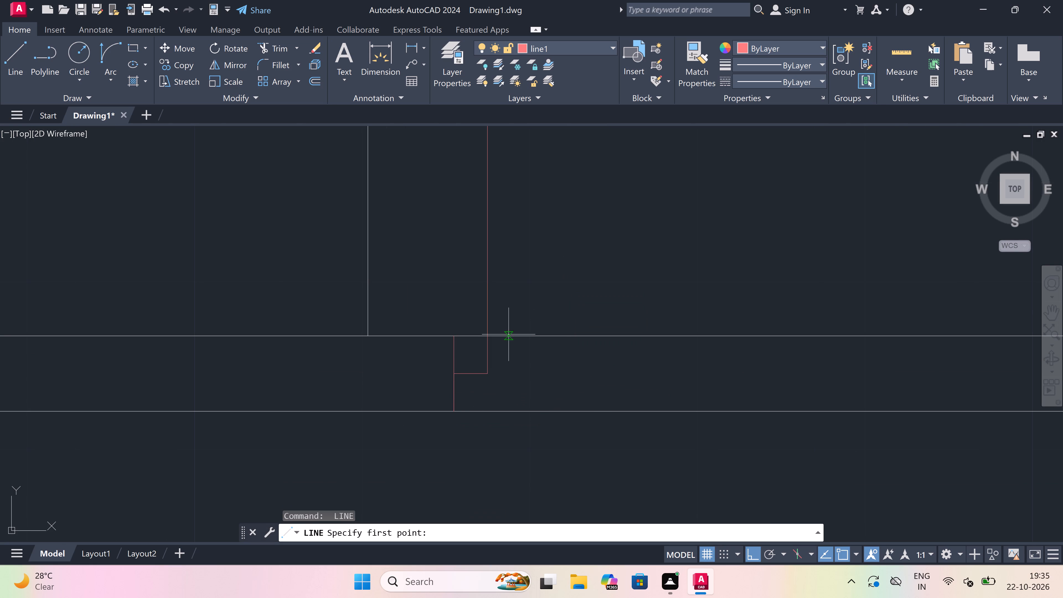
scroll(574, 279, up, 2)
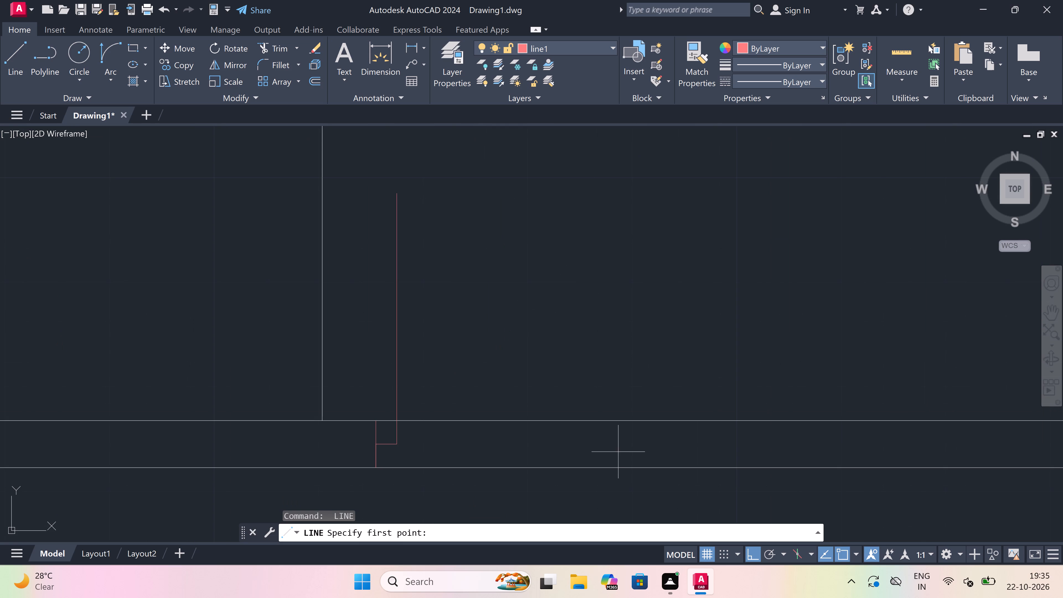
click(625, 425)
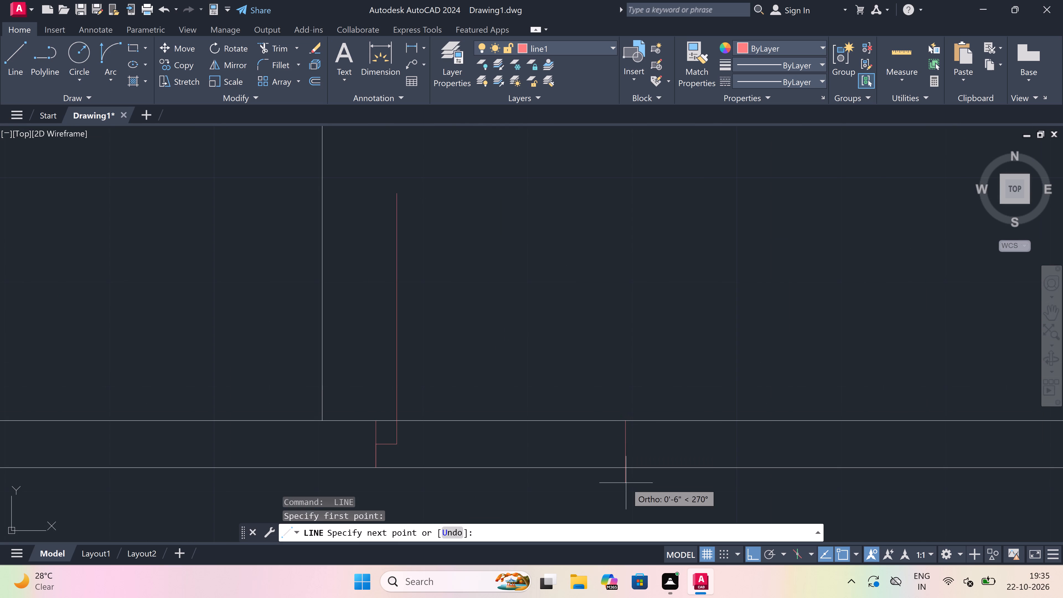
click(629, 468)
click(630, 441)
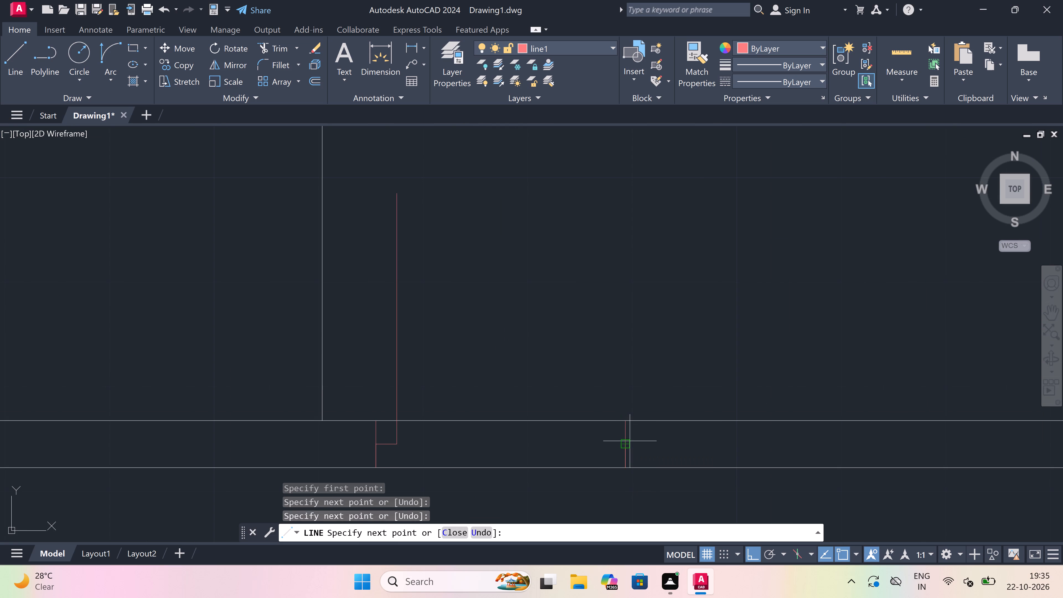
text(2")
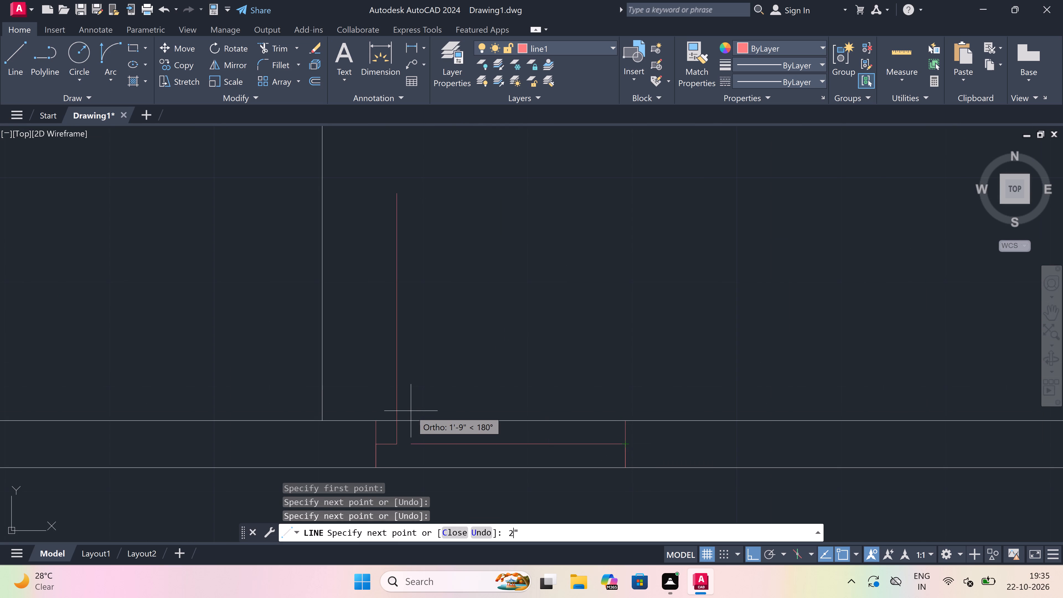
key(space)
key(Escape)
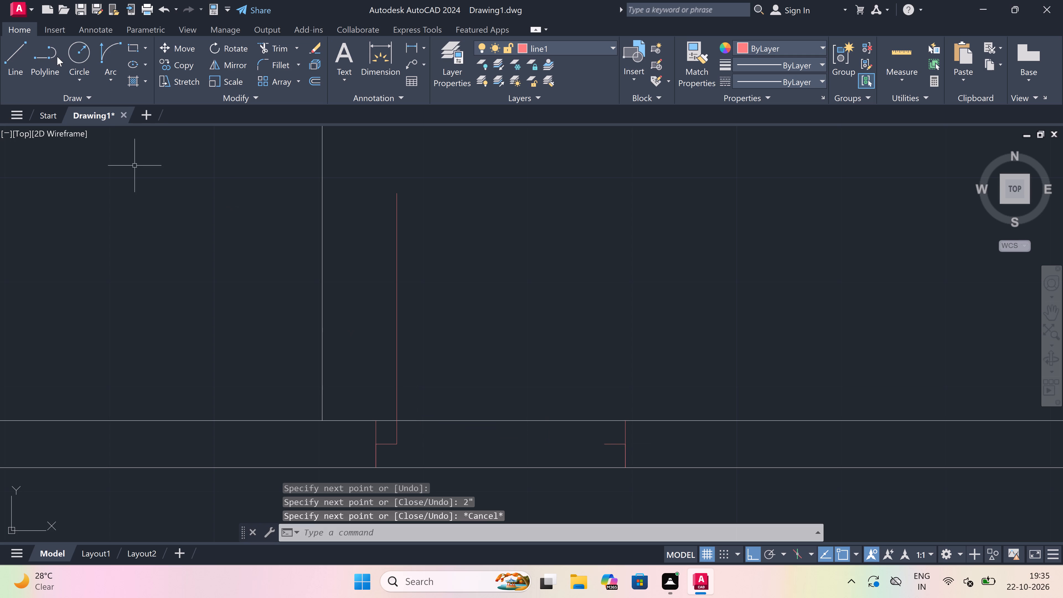
Draw this door's swing arc from the leaf's top end to the tip of the opposite jamb's stub.
drag(107, 45, 119, 50)
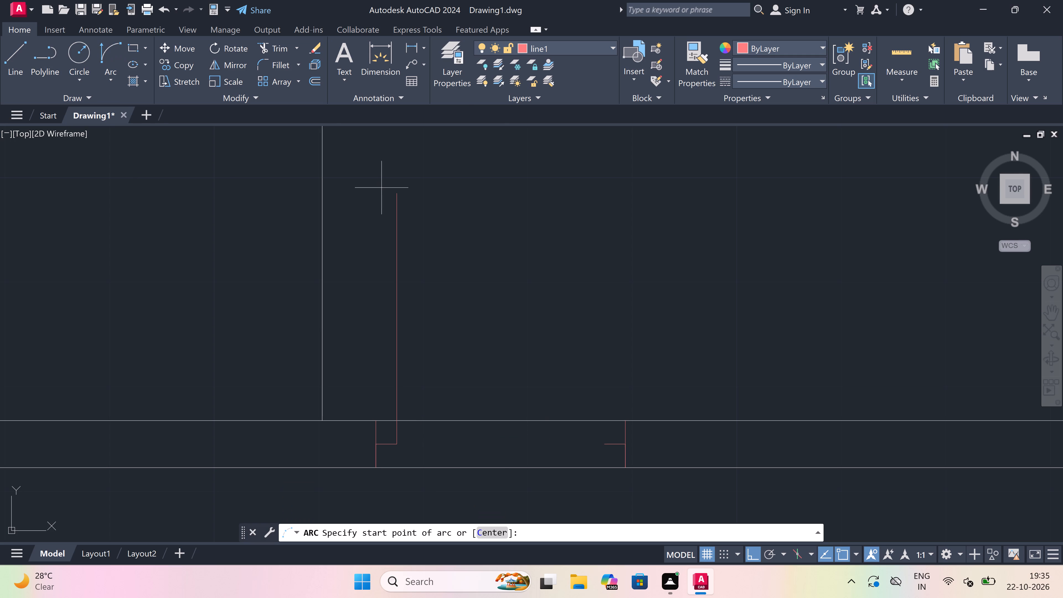
drag(393, 195, 413, 212)
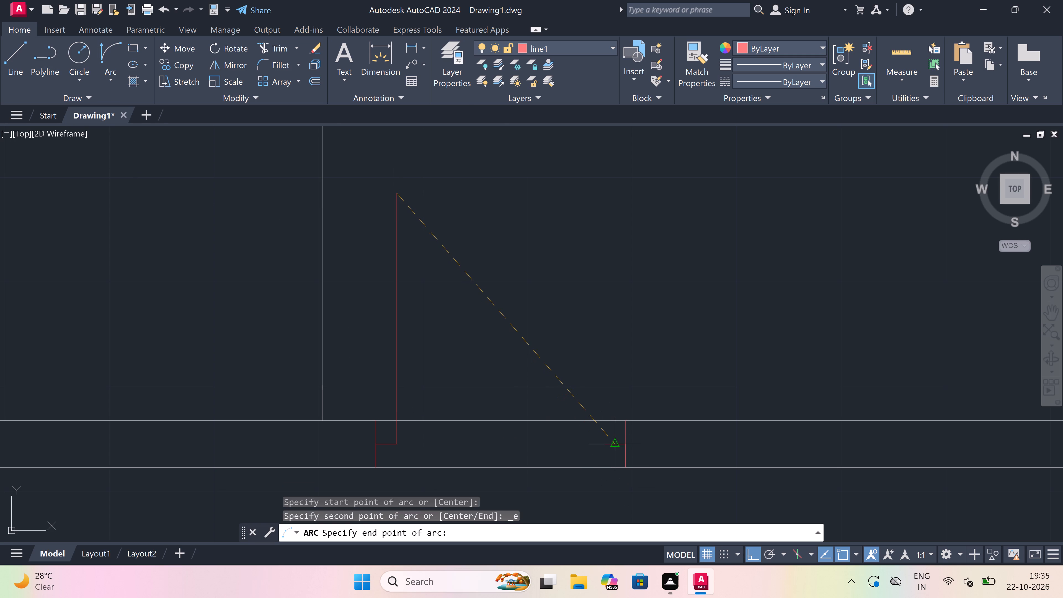
drag(605, 444, 607, 439)
click(653, 333)
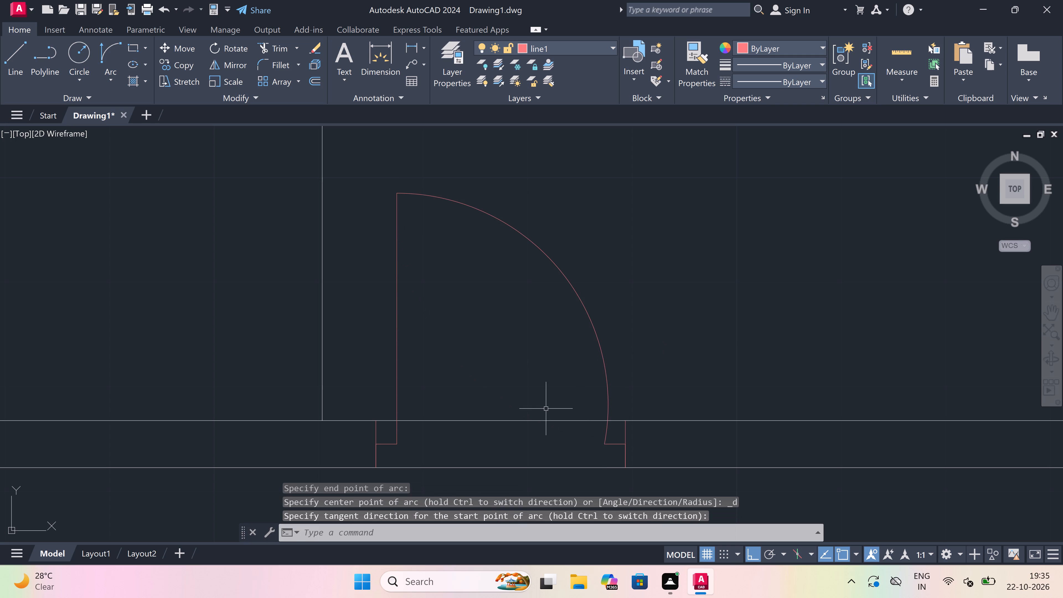
Trim both lines of this room's bottom wall between the jambs to open the doorway.
key(t)
key(r)
key(space)
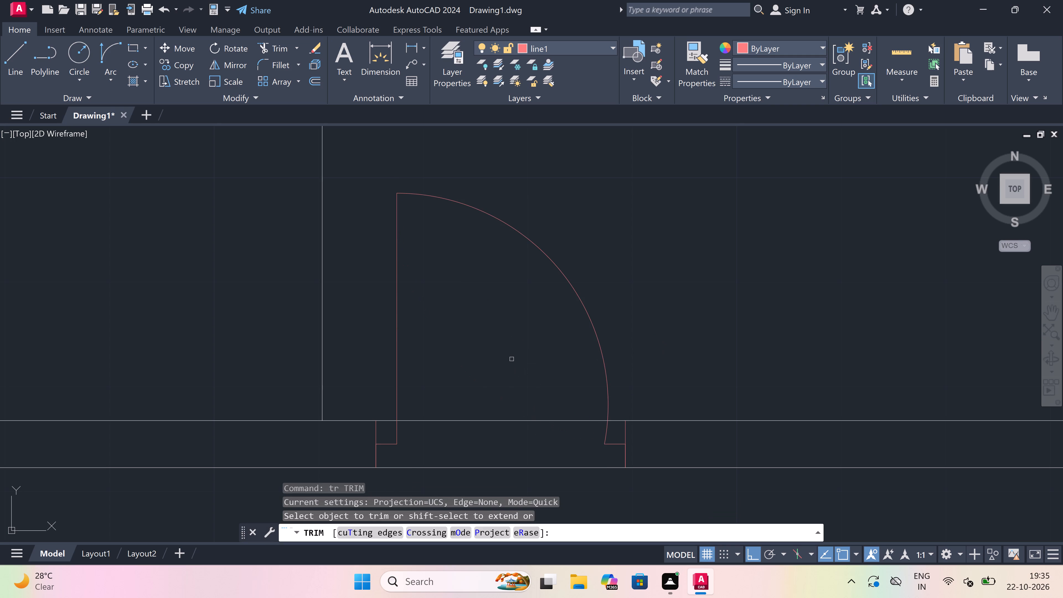
scroll(512, 359, down, 2)
drag(512, 359, 511, 362)
click(482, 444)
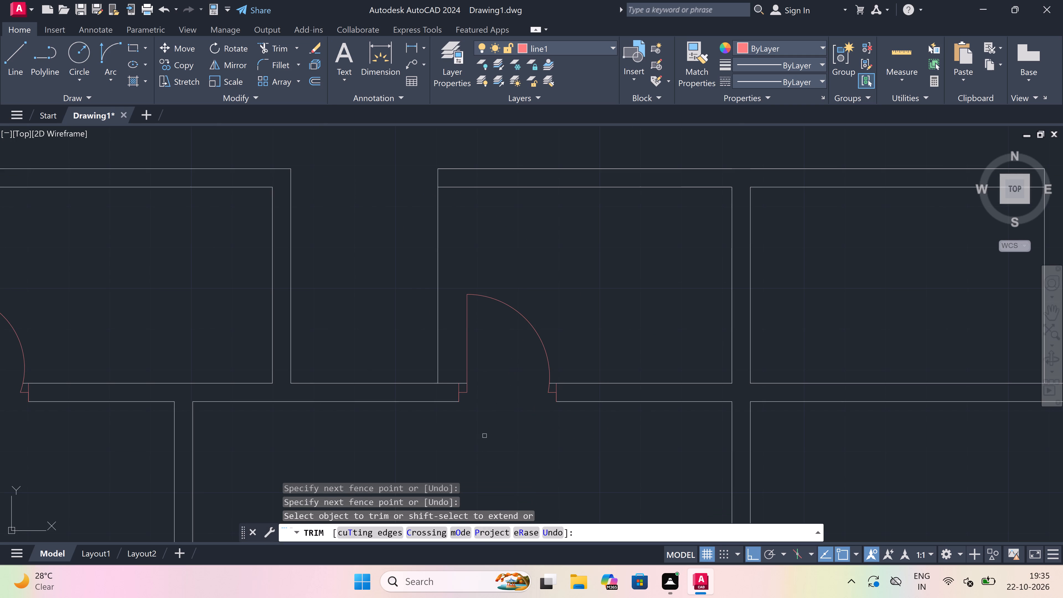
key(Escape)
Extend both lines of the partition between the middle pair of top rooms up to the top wall's outer line.
scroll(486, 414, down, 3)
scroll(568, 383, up, 2)
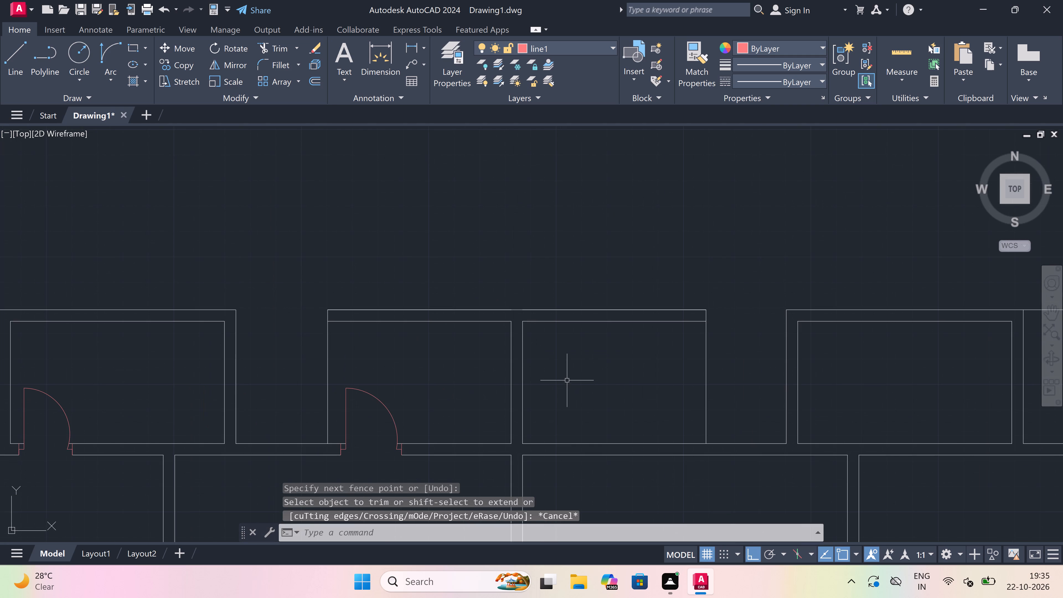
text(ex)
key(space)
drag(468, 360, 471, 360)
click(520, 371)
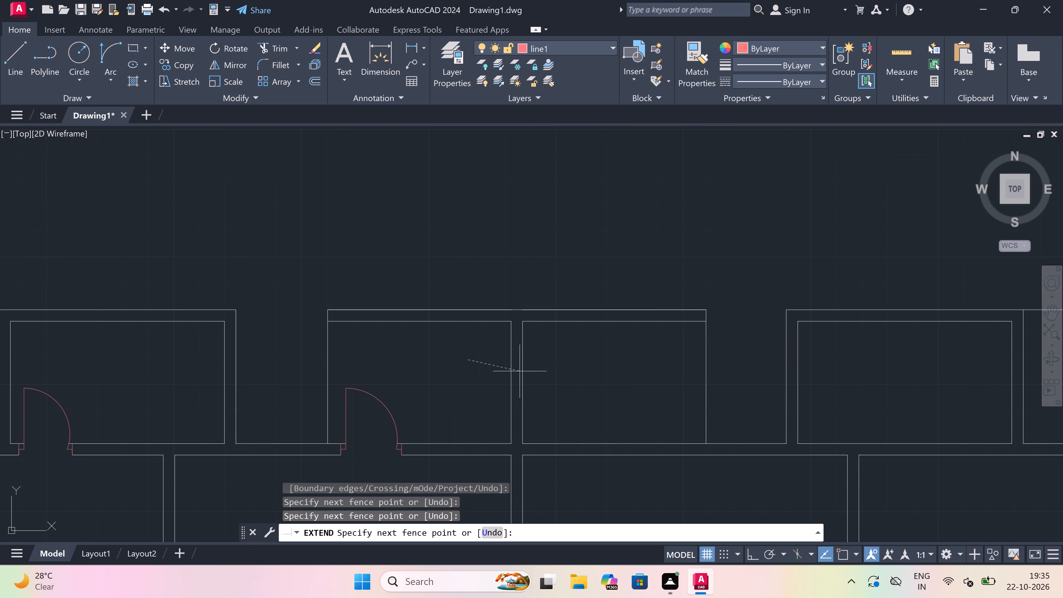
drag(530, 370, 526, 370)
click(486, 363)
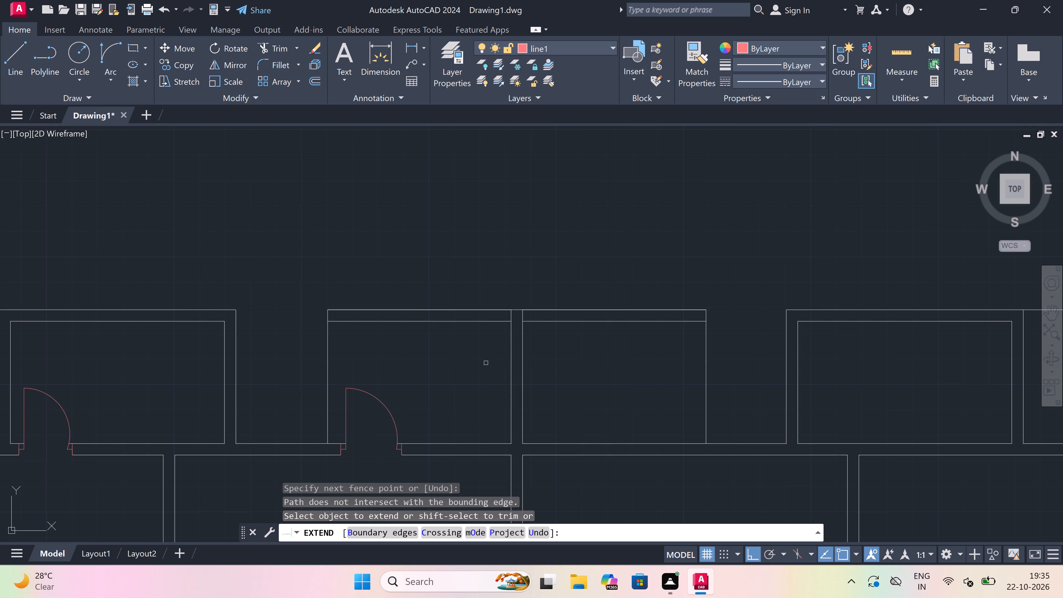
key(Escape)
Trim away the inner top wall lines of the two middle top rooms, on both sides of their shared partition.
text(tr)
key(space)
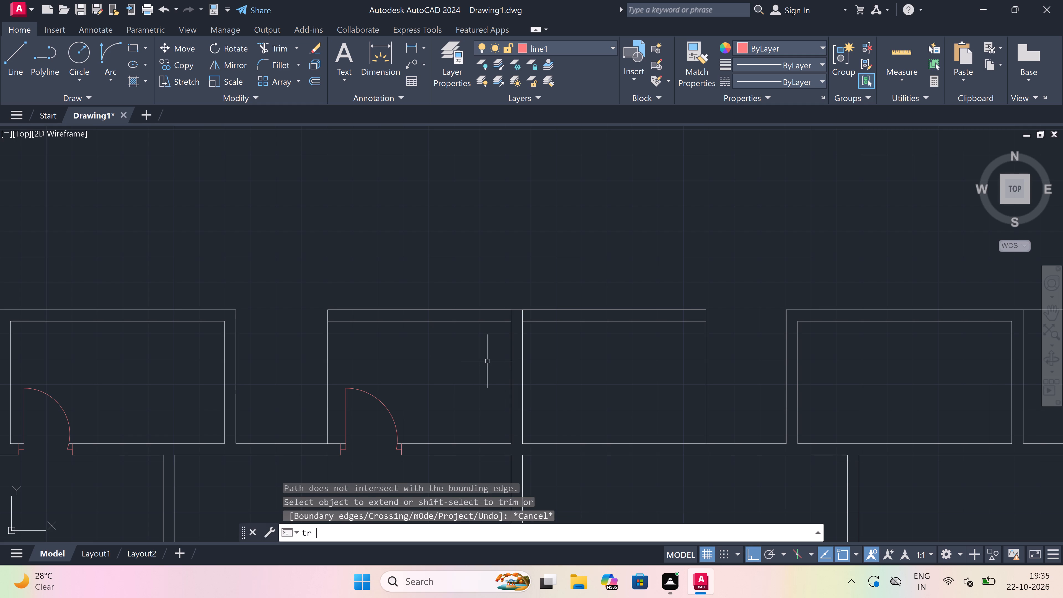
click(518, 319)
click(520, 299)
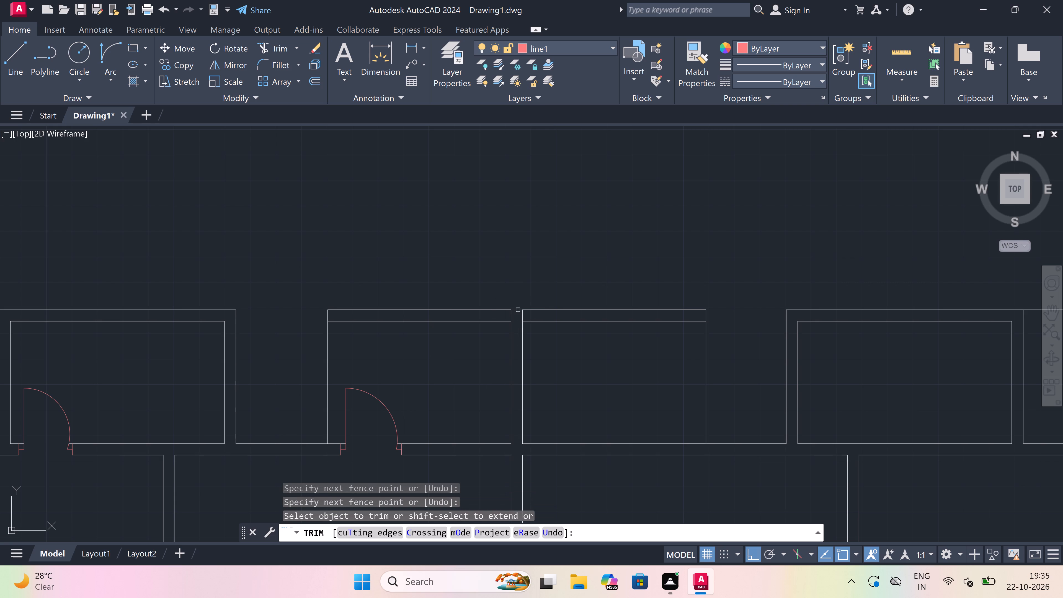
click(559, 317)
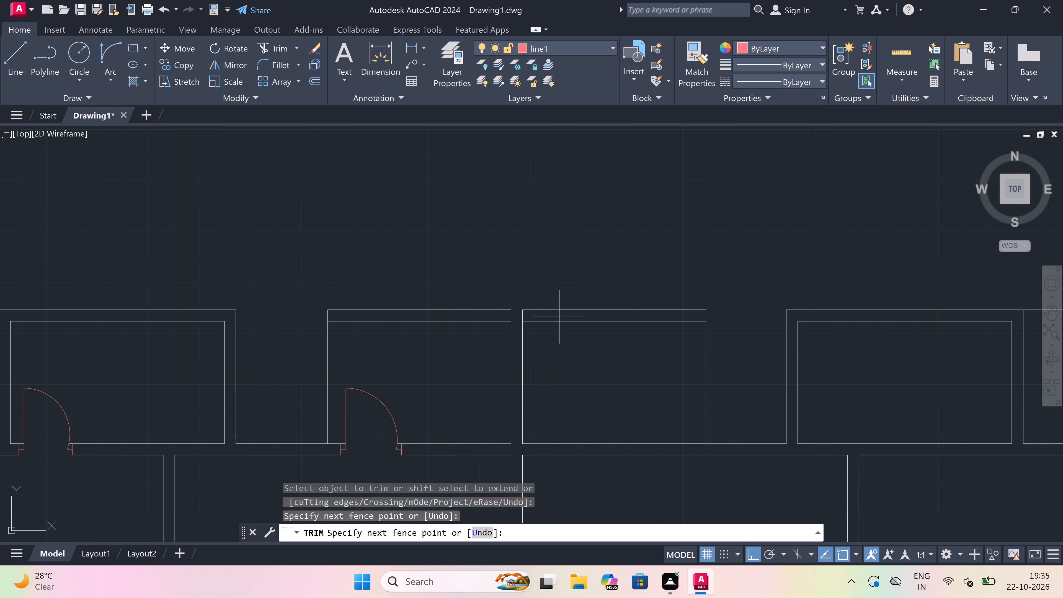
click(555, 344)
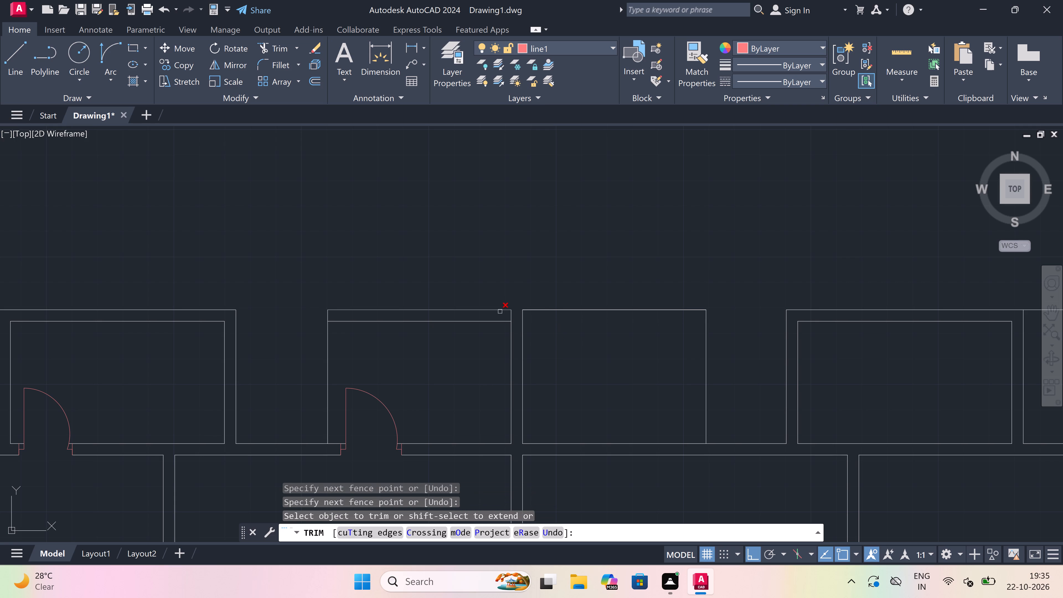
click(497, 316)
click(491, 334)
key(Escape)
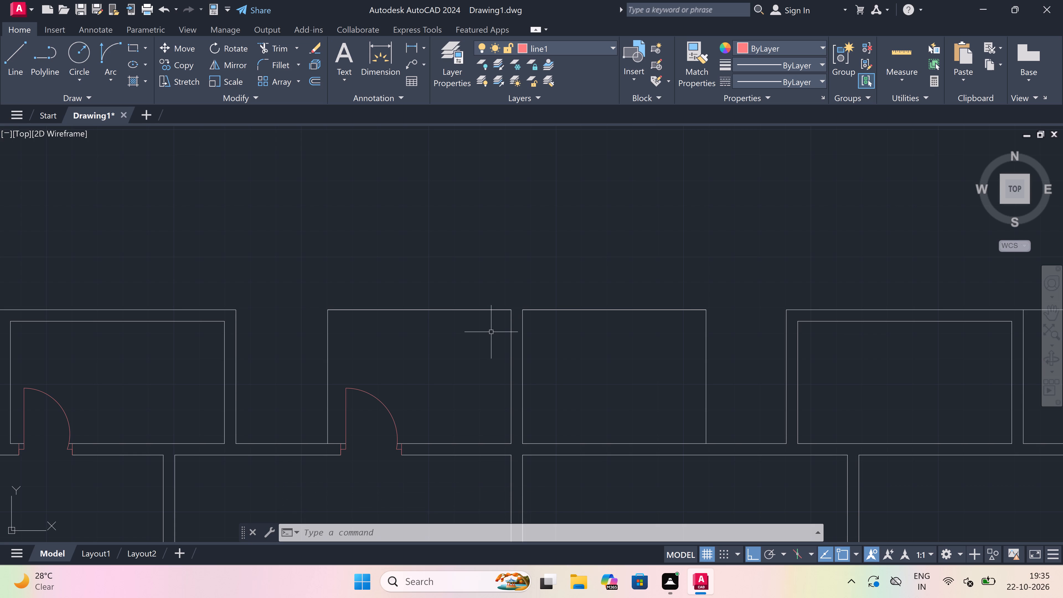
In the bottom wall of the right middle top room, draw a jamb line with a 2" leftward stub from its midpoint and a 2' upright door leaf.
text(l)
key(space)
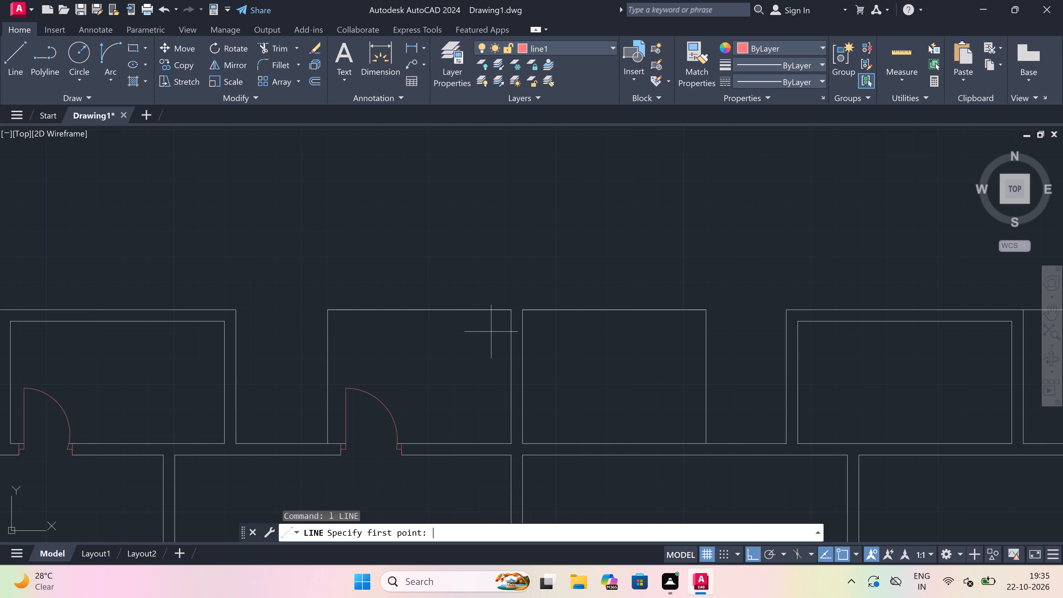
scroll(491, 332, down, 2)
scroll(566, 387, up, 1)
scroll(587, 370, up, 2)
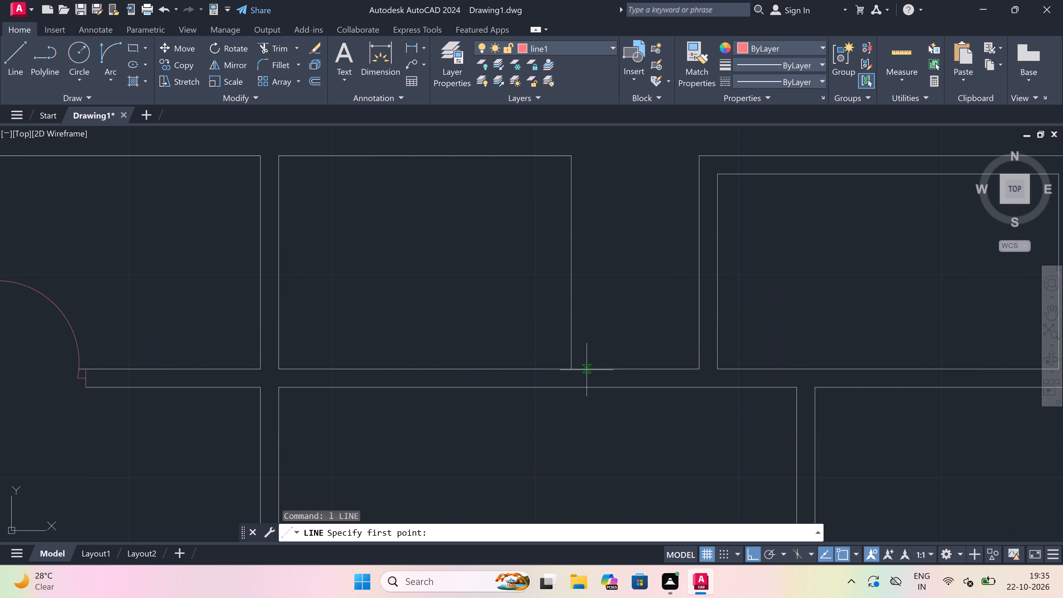
click(556, 370)
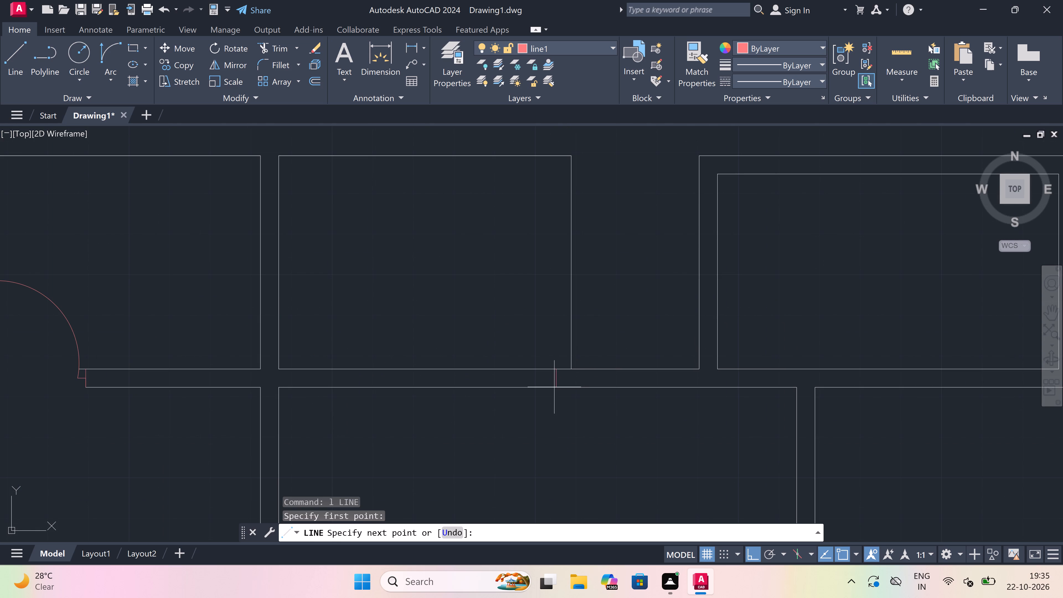
click(554, 387)
click(555, 377)
scroll(519, 360, up, 2)
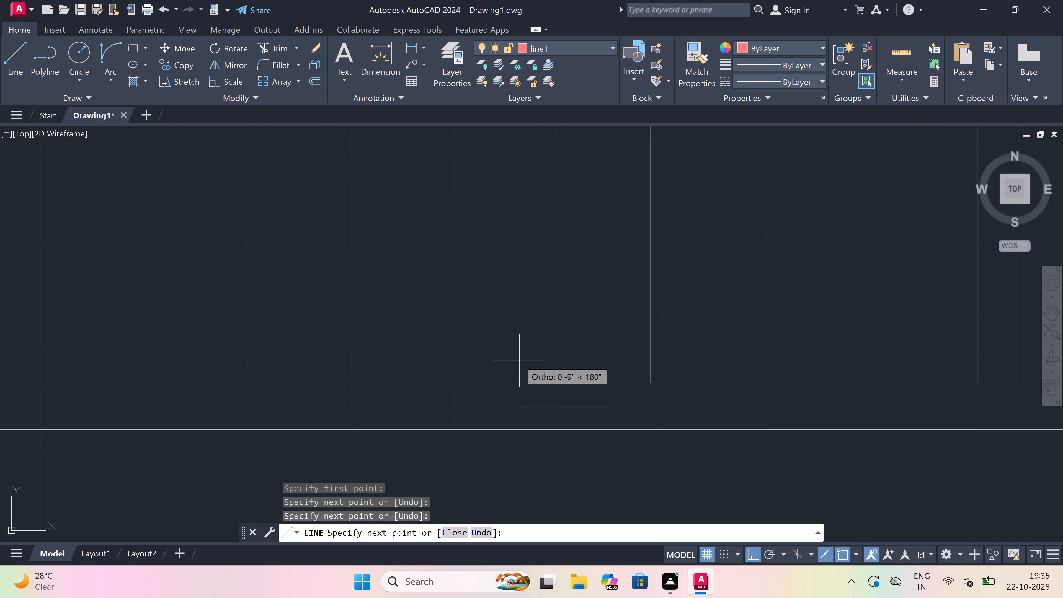
key(2)
text(")
key(space)
text(2')
key(space)
key(Escape)
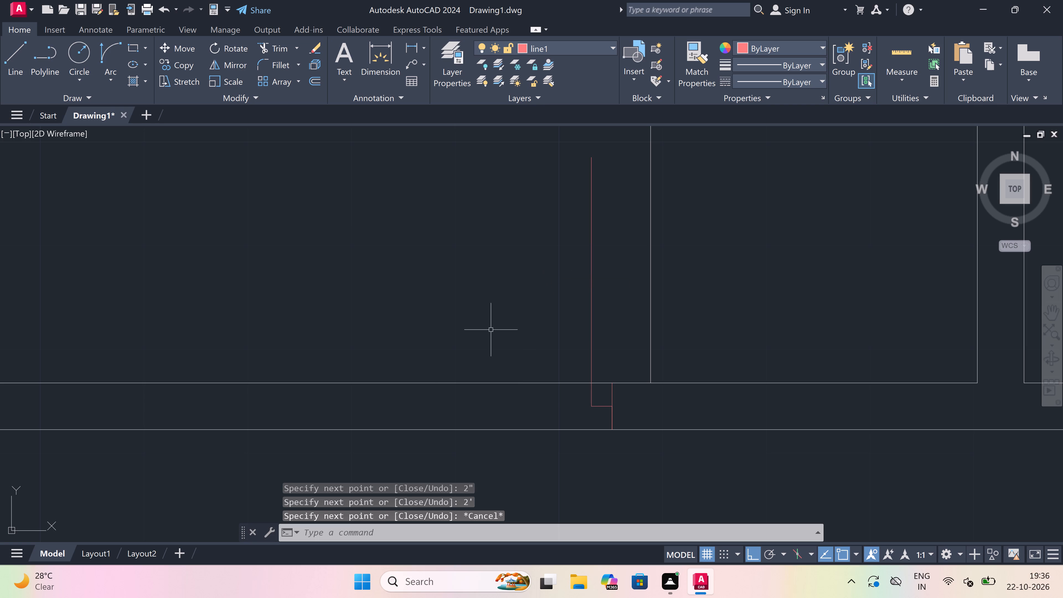
Draw the opposite jamb line across the same bottom wall, with a 2" stub rightward from its midpoint.
key(space)
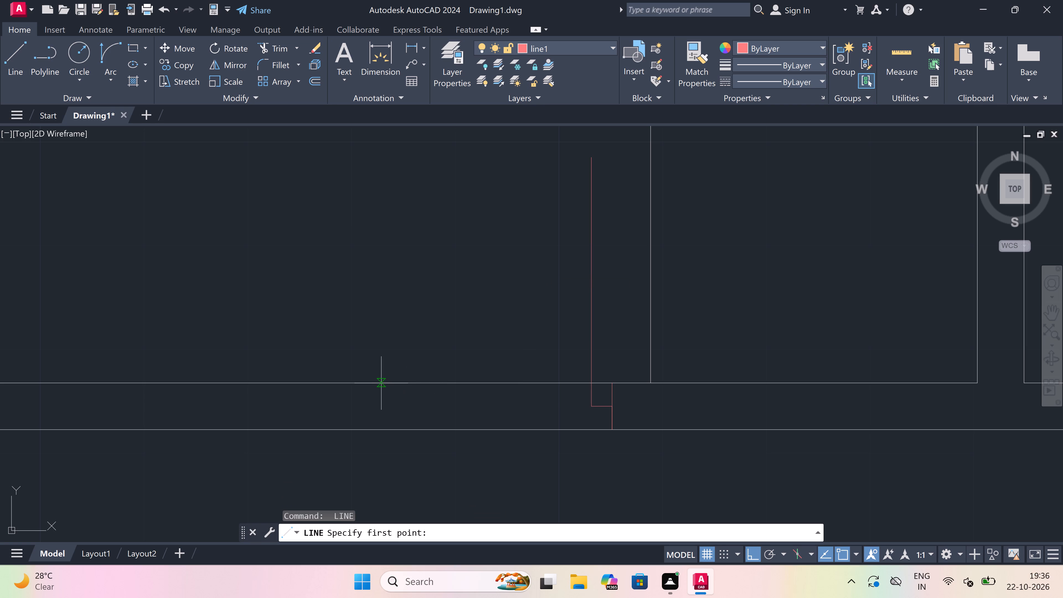
click(381, 383)
drag(380, 429, 380, 426)
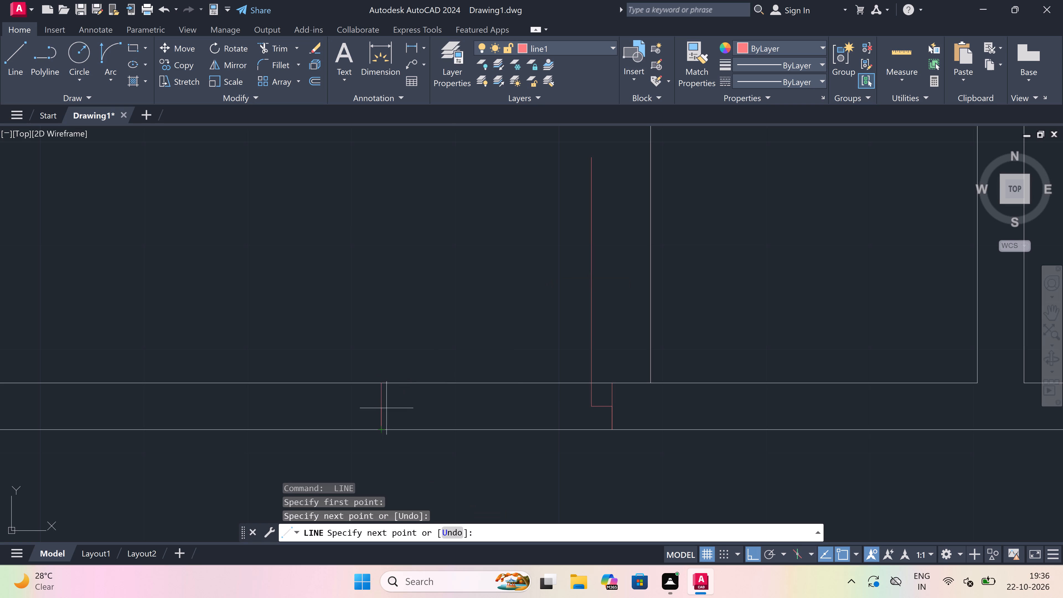
click(387, 406)
key(2)
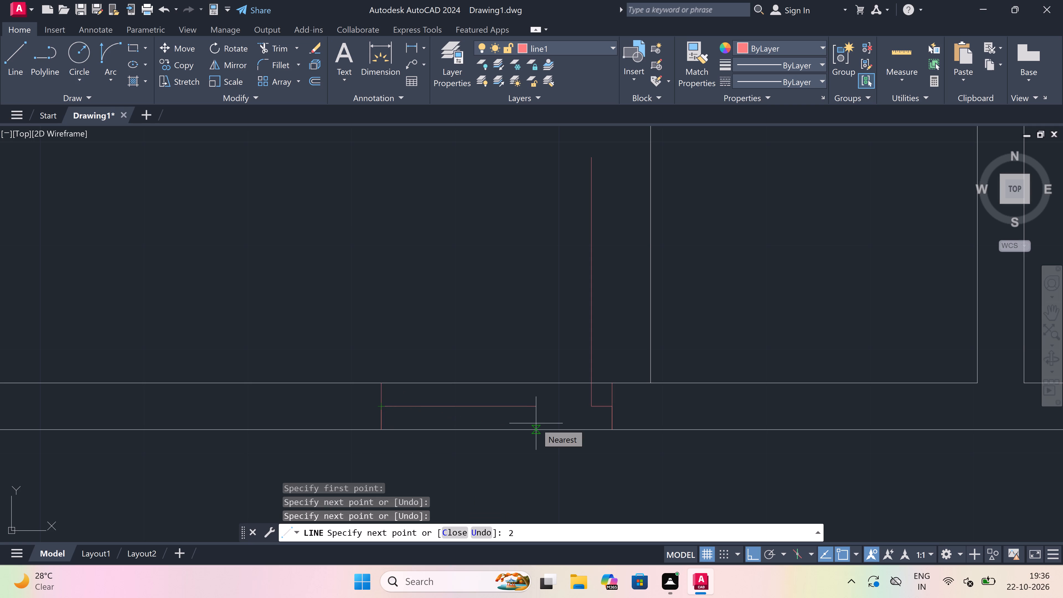
text(")
key(space)
key(Escape)
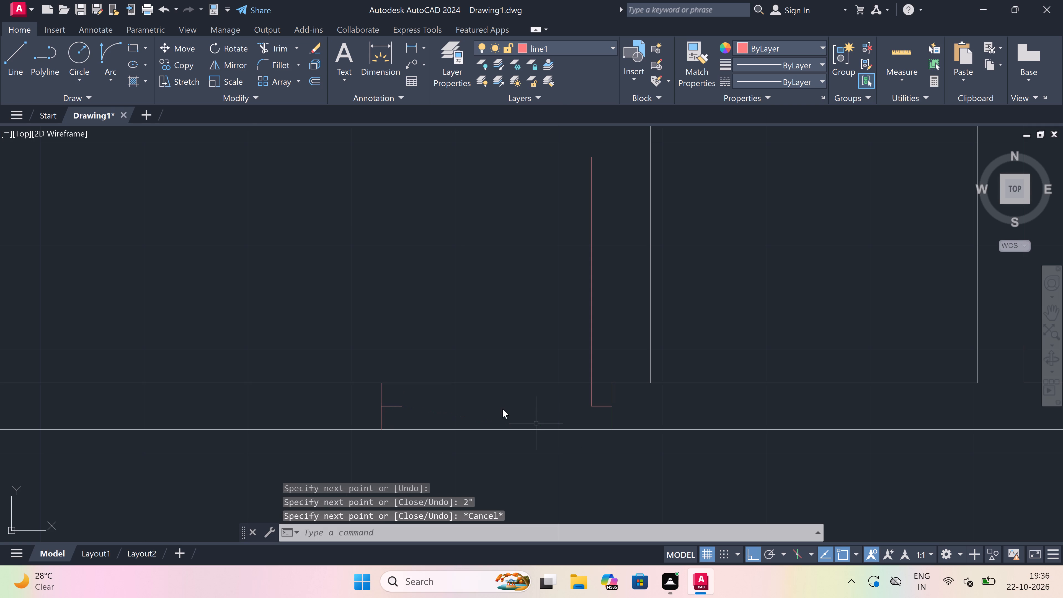
Draw this door's swing arc from the leaf's top end to the tip of the opposite jamb's stub.
drag(113, 48, 117, 50)
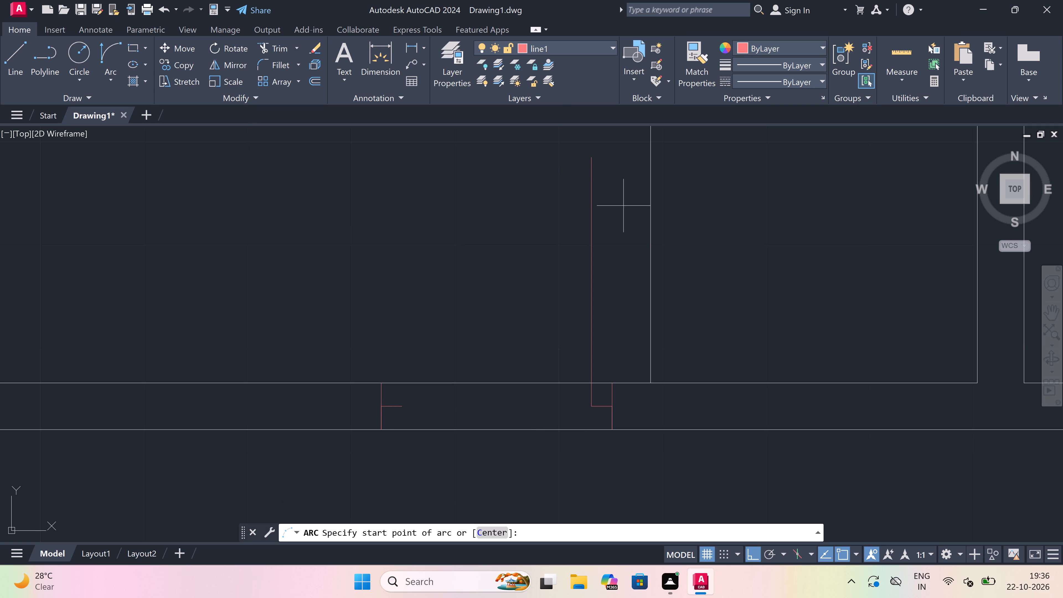
drag(591, 159, 579, 169)
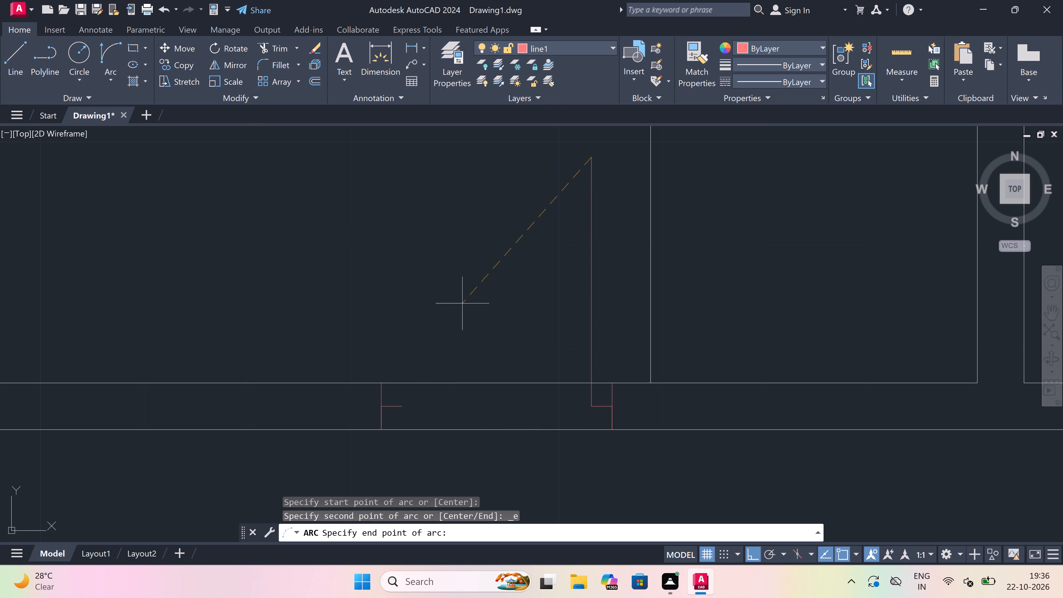
click(398, 402)
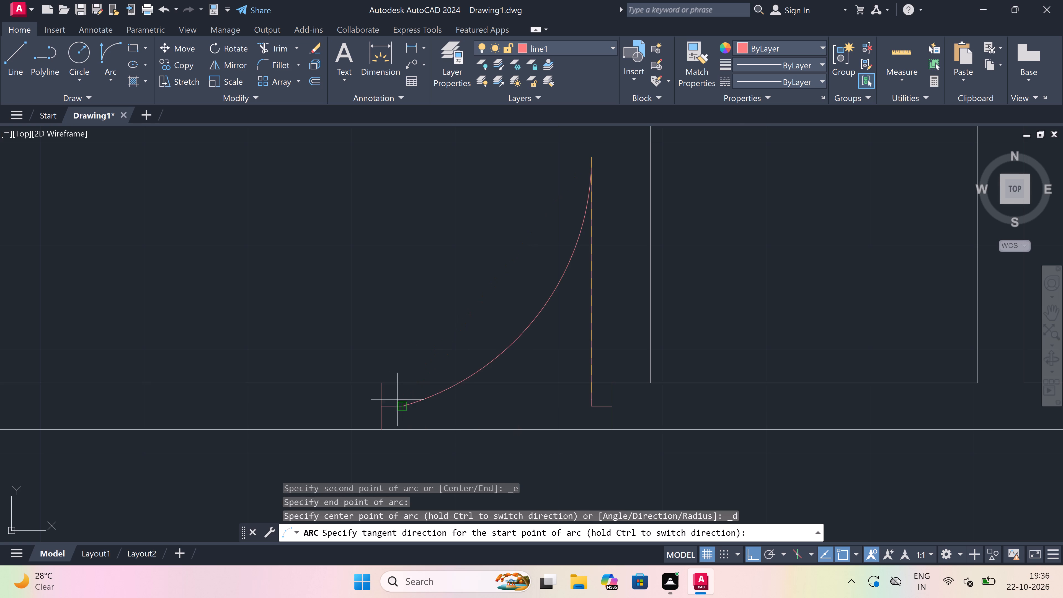
click(278, 255)
Trim both lines of this room's bottom wall between the jambs to open the doorway.
text(tr)
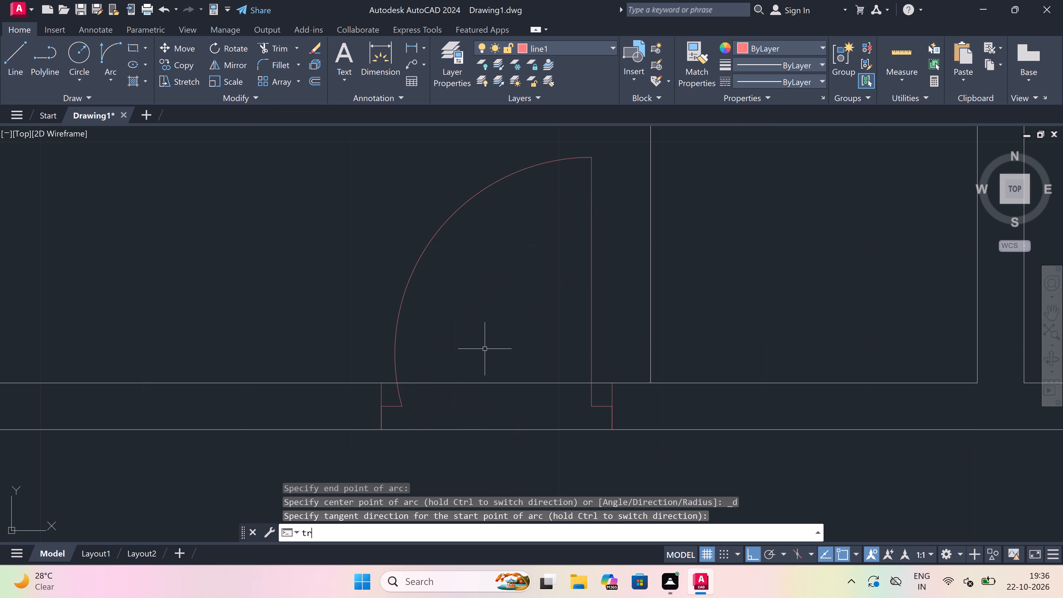
key(space)
scroll(491, 335, down, 2)
click(491, 333)
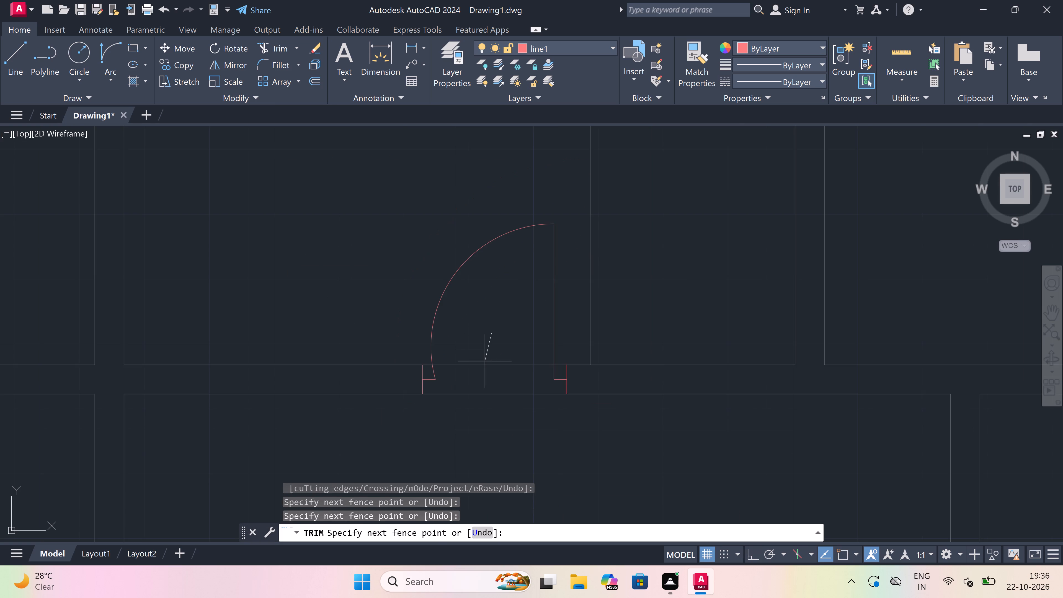
drag(476, 440, 478, 437)
scroll(324, 355, down, 3)
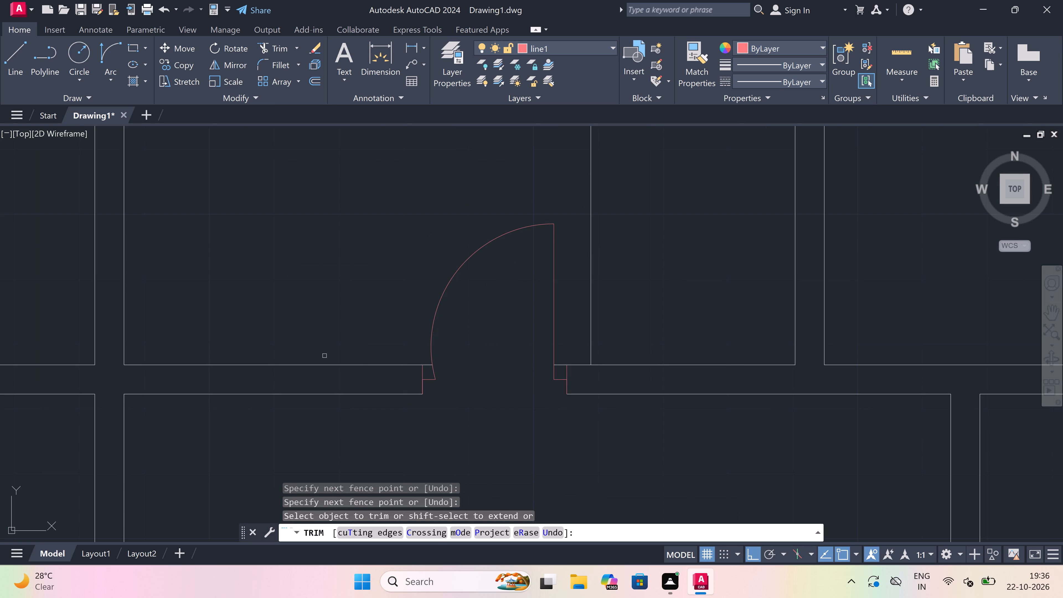
key(Escape)
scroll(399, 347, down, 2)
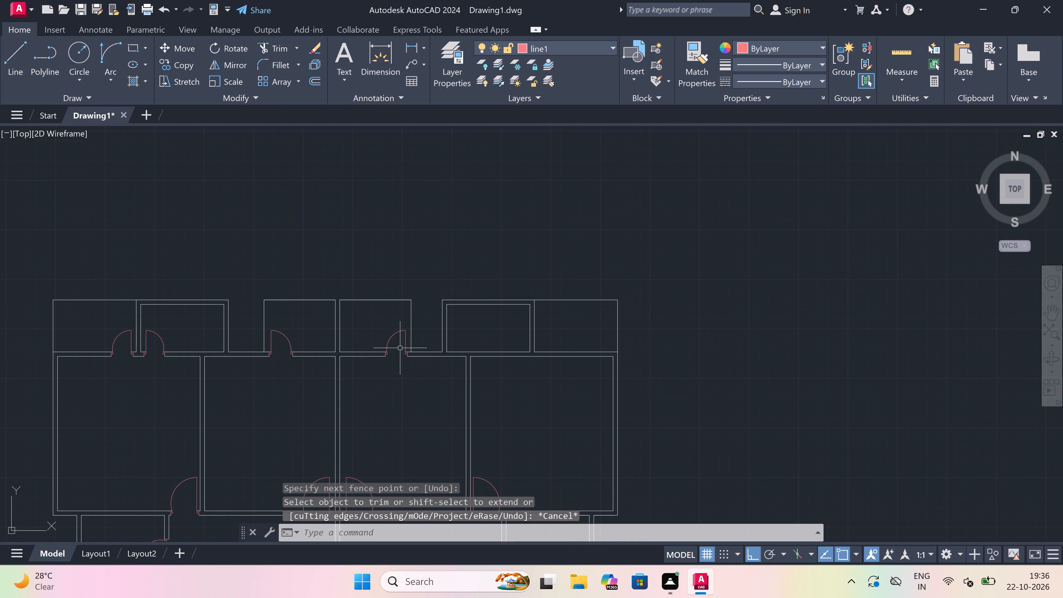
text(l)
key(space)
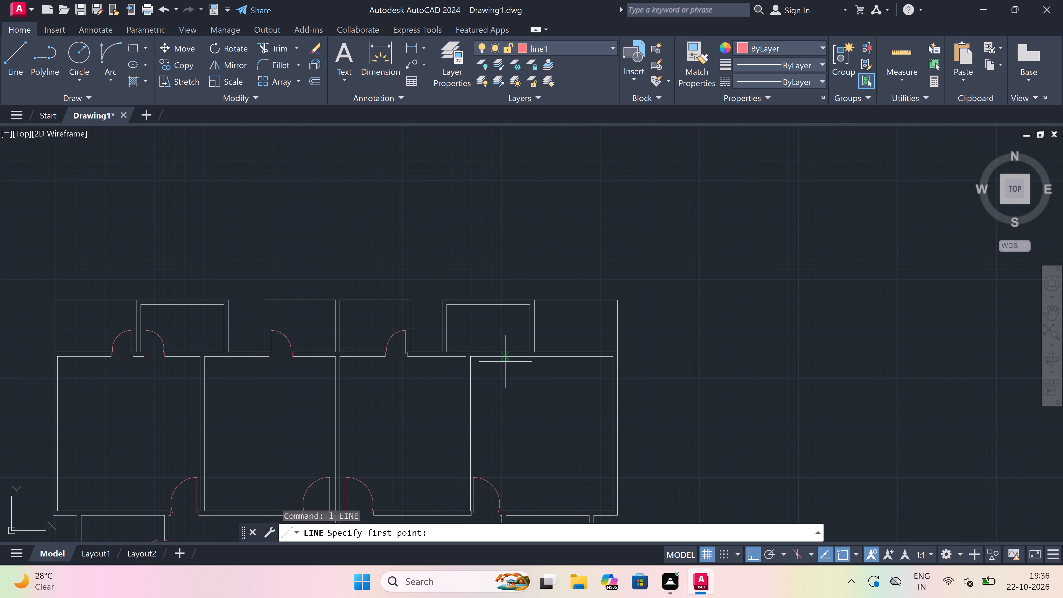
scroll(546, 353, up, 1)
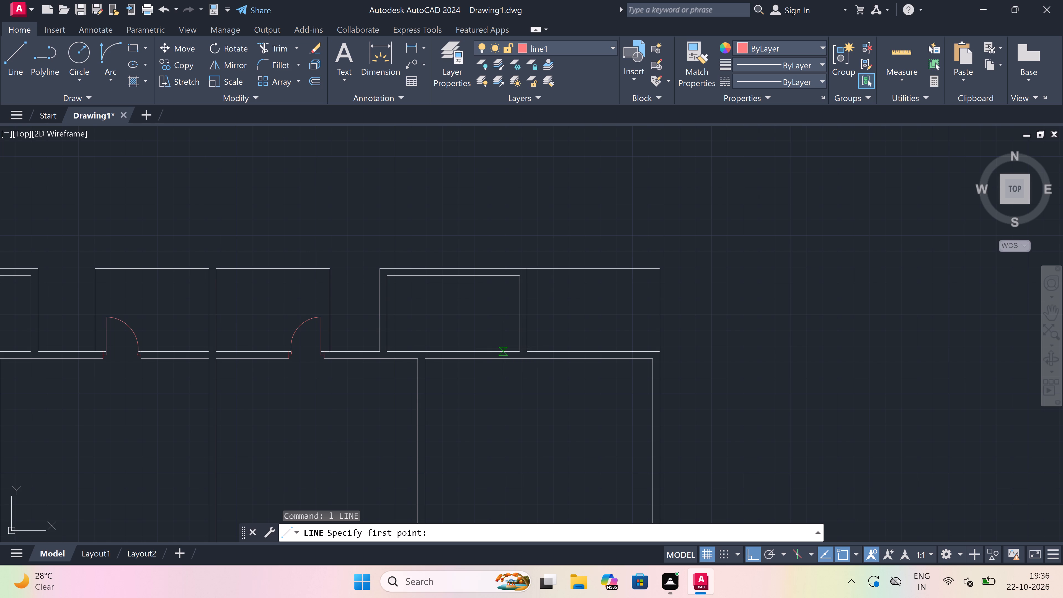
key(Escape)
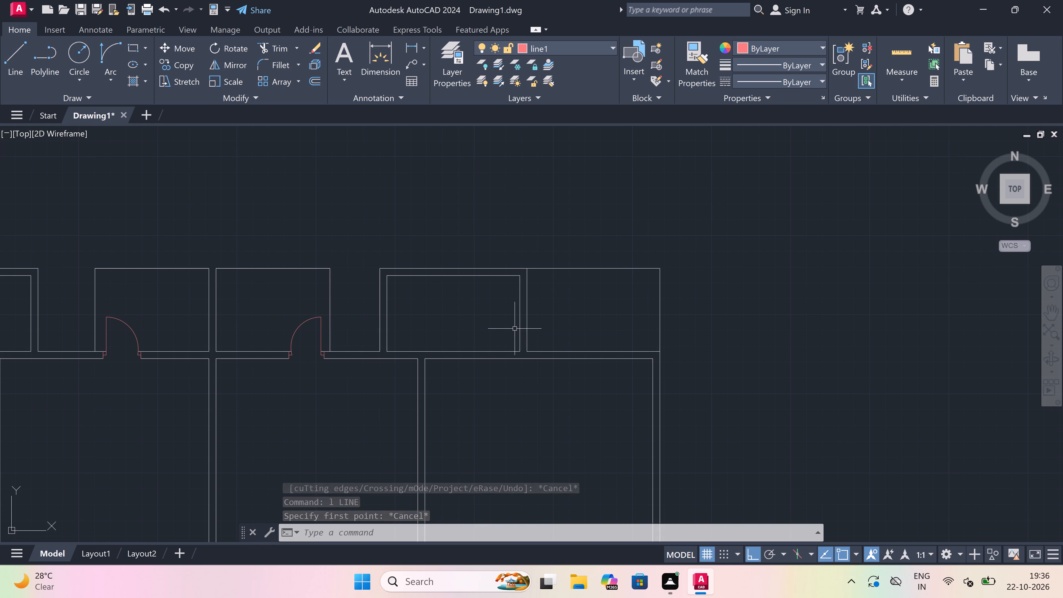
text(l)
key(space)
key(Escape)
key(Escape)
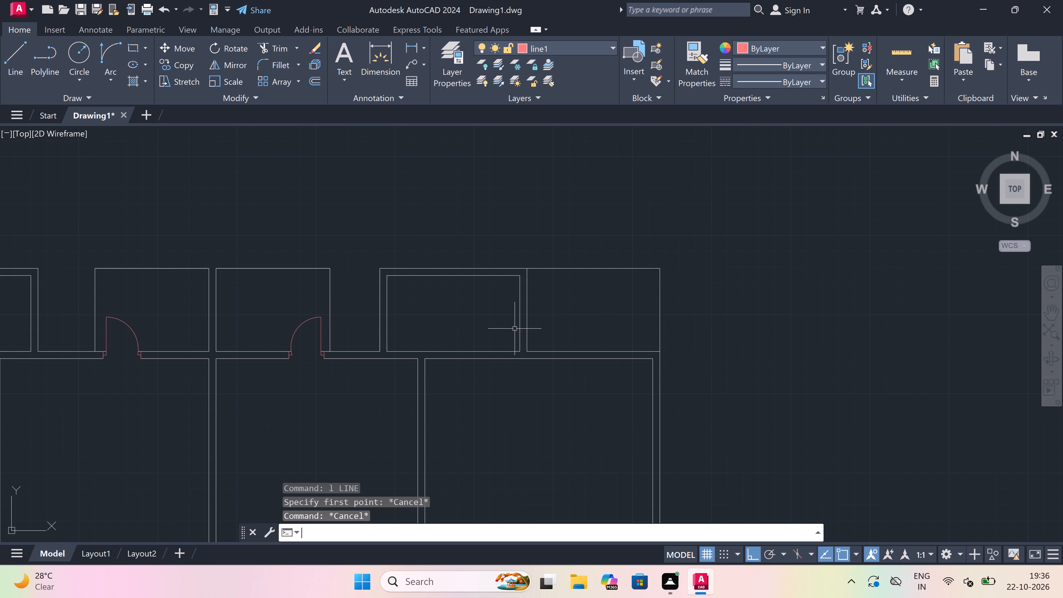
Trim away the side, partition and top wall lines of the two rightmost top rooms, keeping their bottom wall.
text(tr)
key(space)
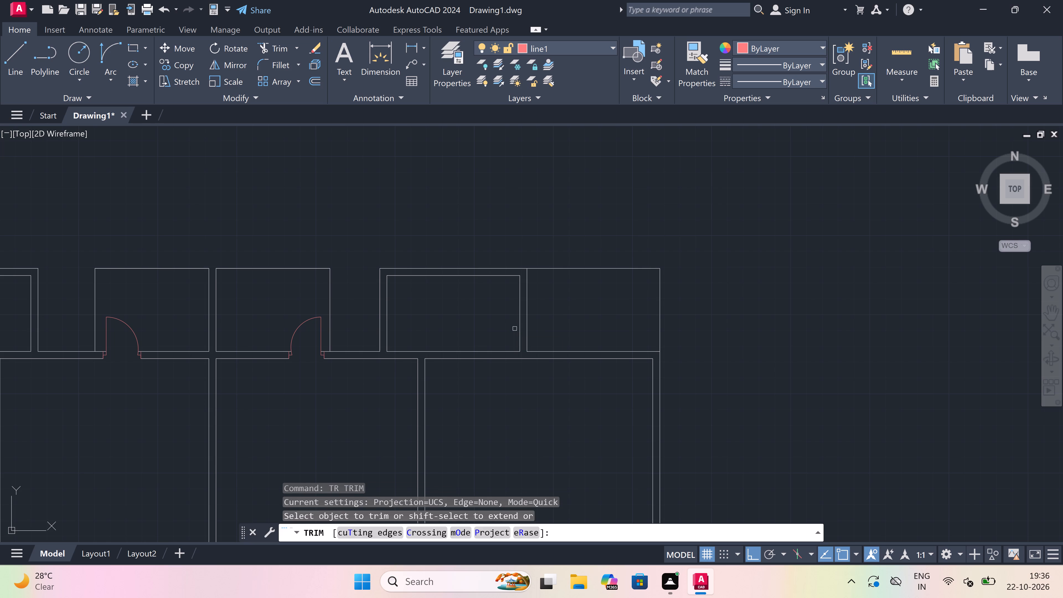
click(515, 325)
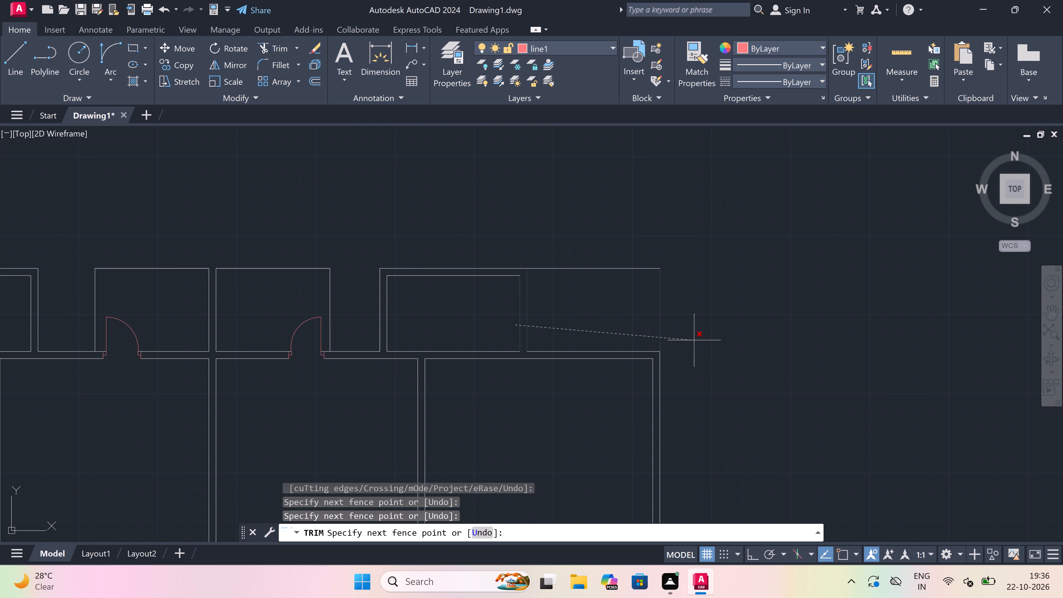
click(695, 339)
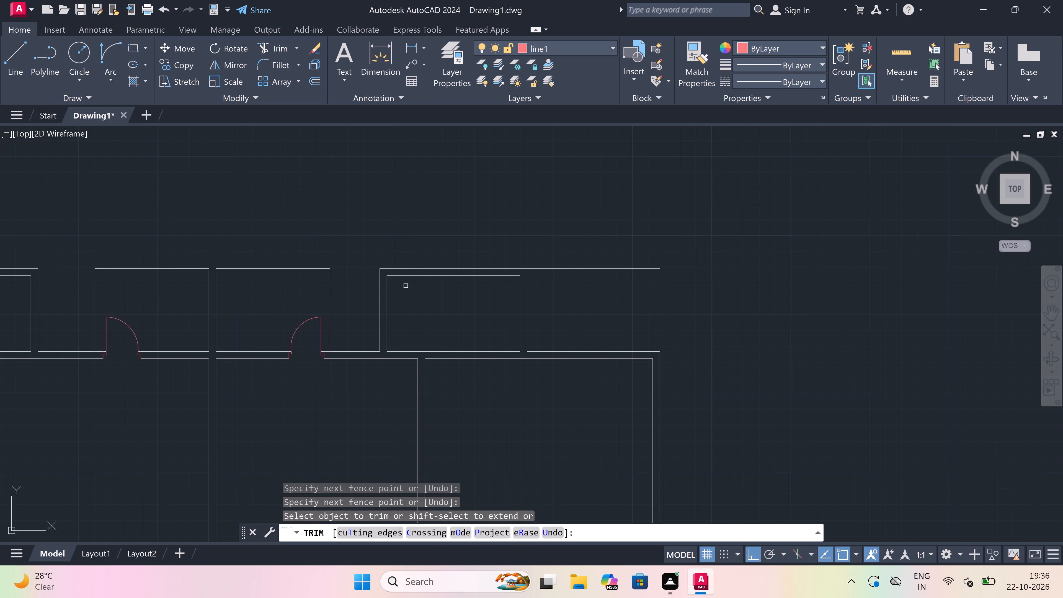
click(367, 299)
click(463, 308)
drag(445, 296, 445, 278)
click(449, 221)
key(Escape)
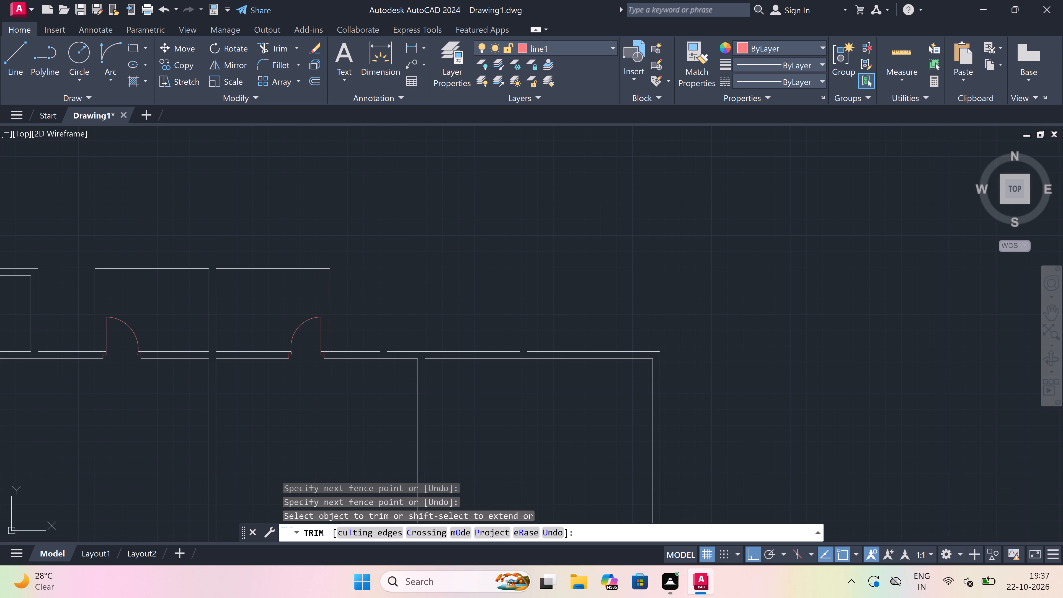
Extend the bottom wall's upper line across the gaps left where the removed room walls met it.
text(ex)
key(space)
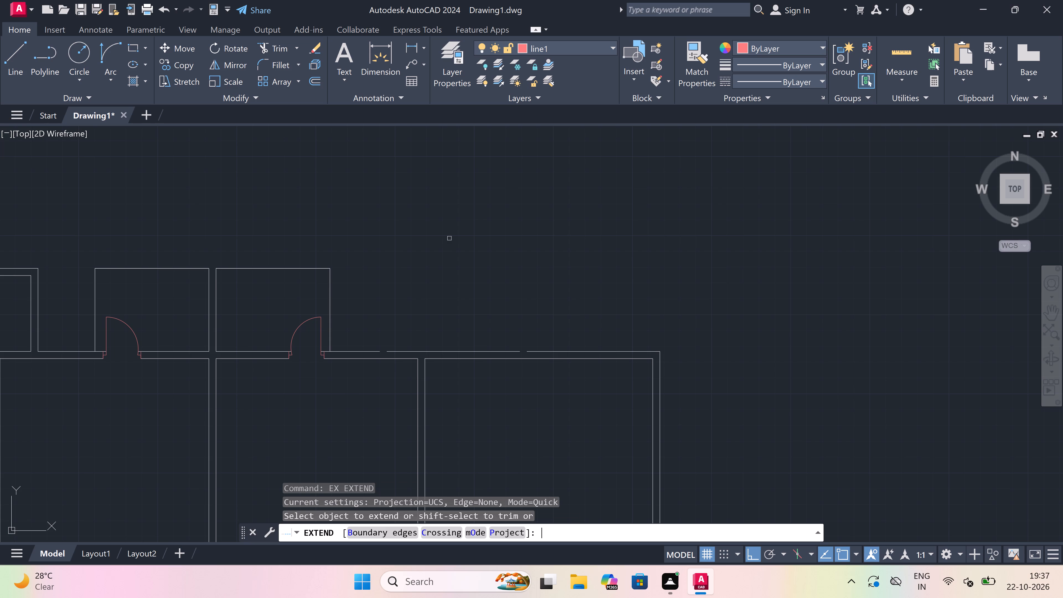
click(361, 350)
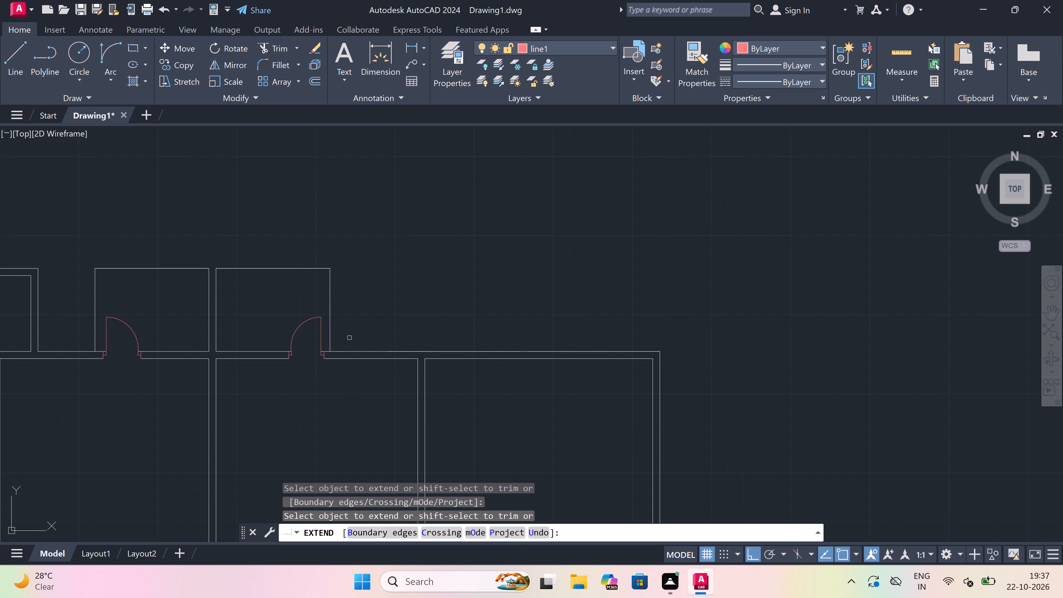
key(Escape)
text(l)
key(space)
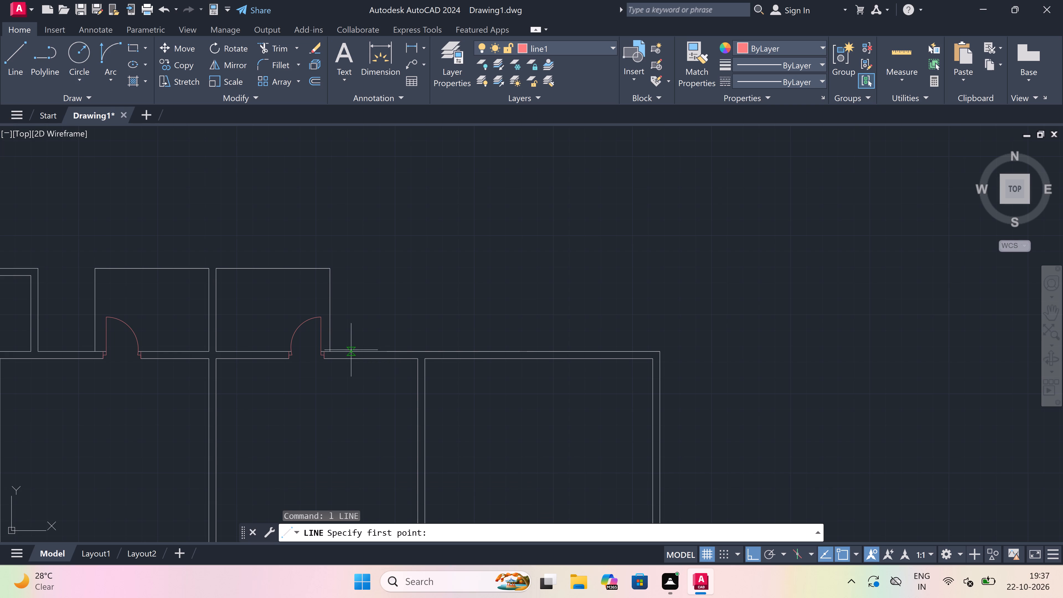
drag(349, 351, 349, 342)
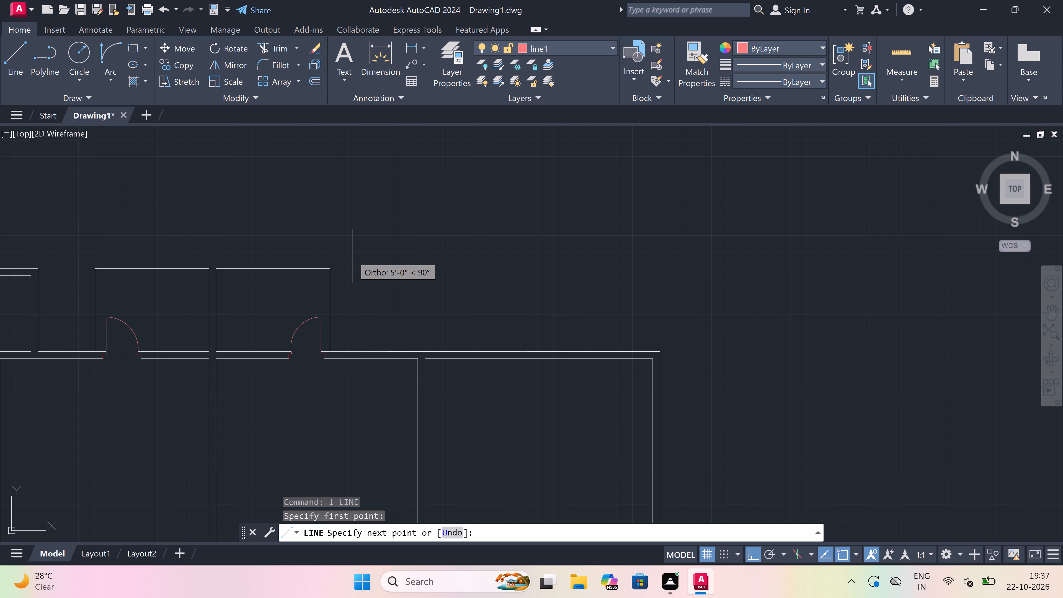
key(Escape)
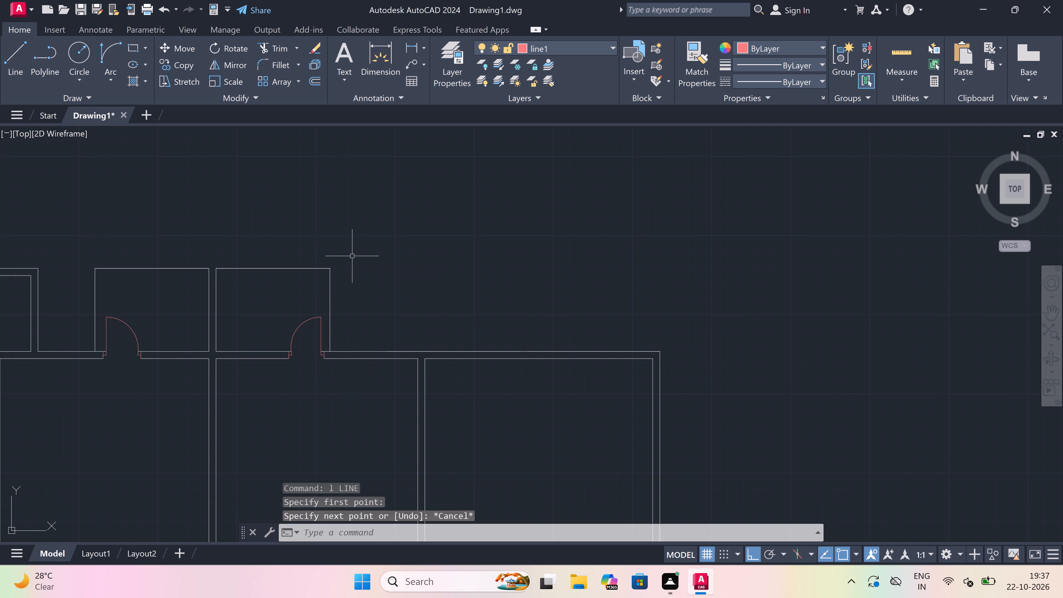
On layer 0, draw a 7' wide room outline above the bottom wall, just right of the last top room and level with its top.
click(550, 45)
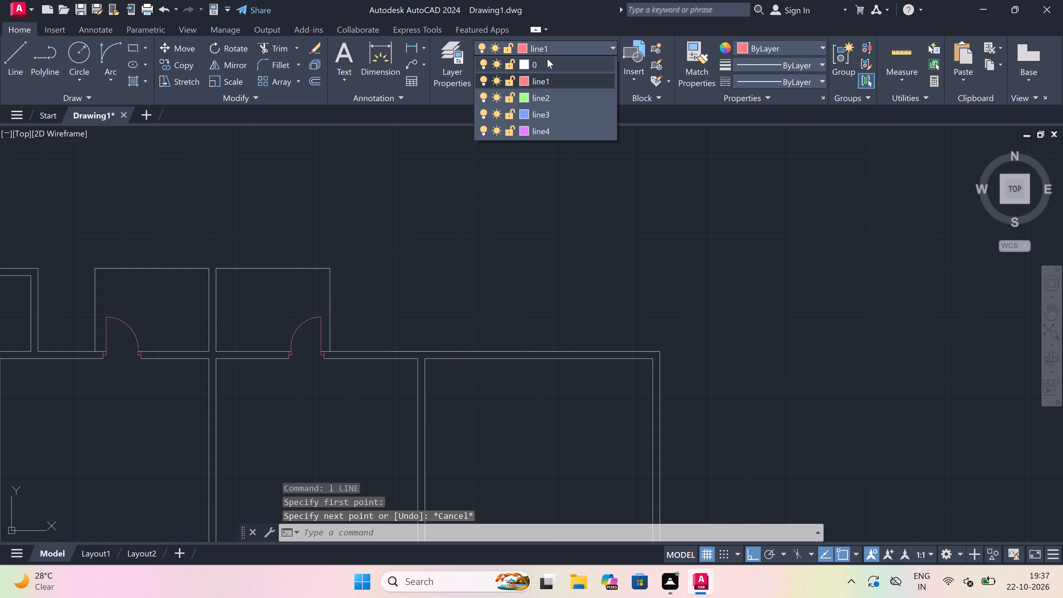
click(547, 60)
key(space)
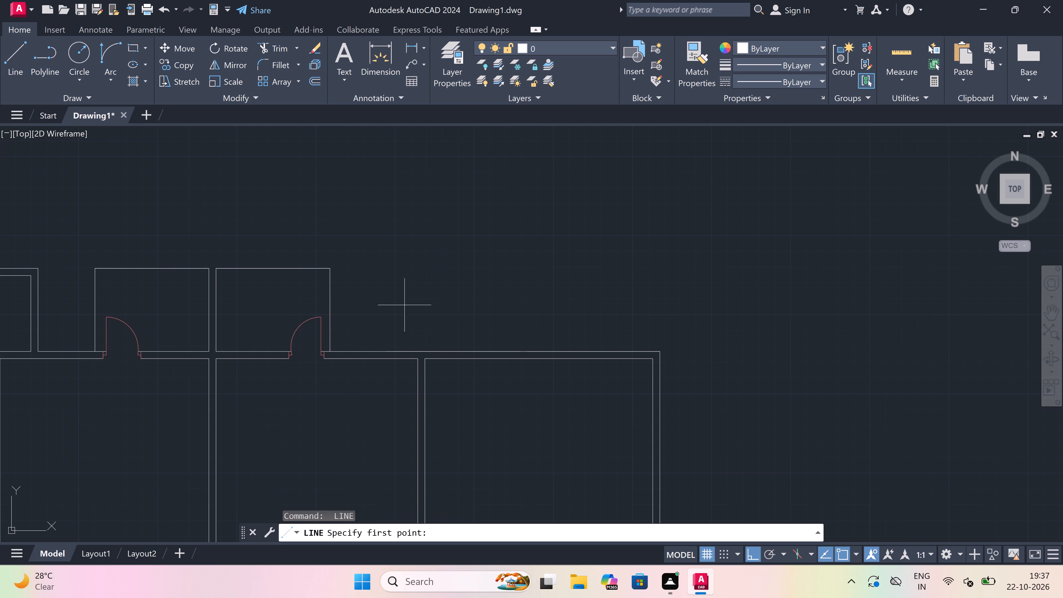
click(350, 349)
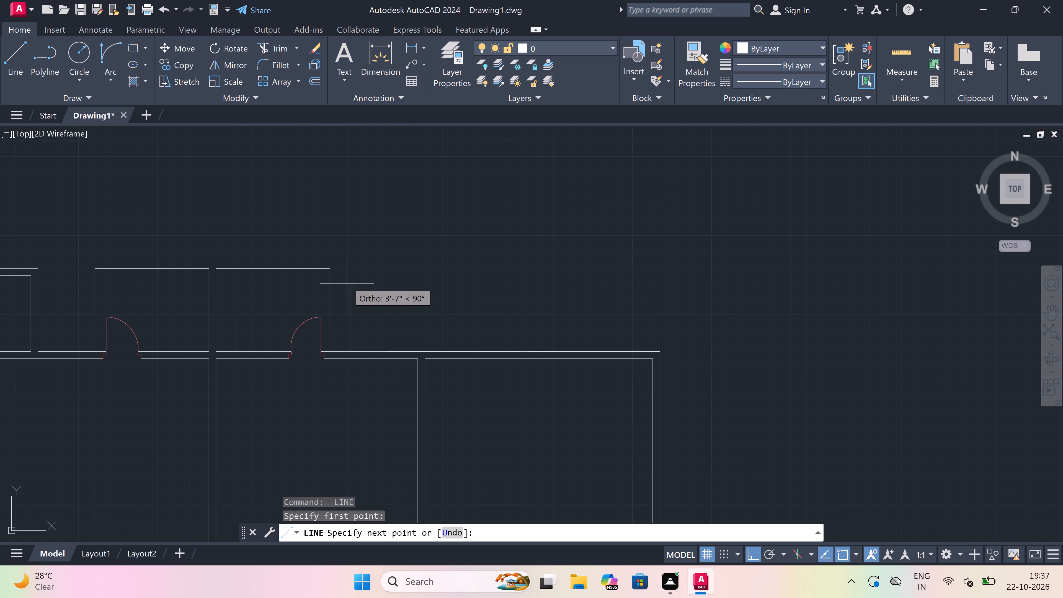
scroll(345, 265, up, 1)
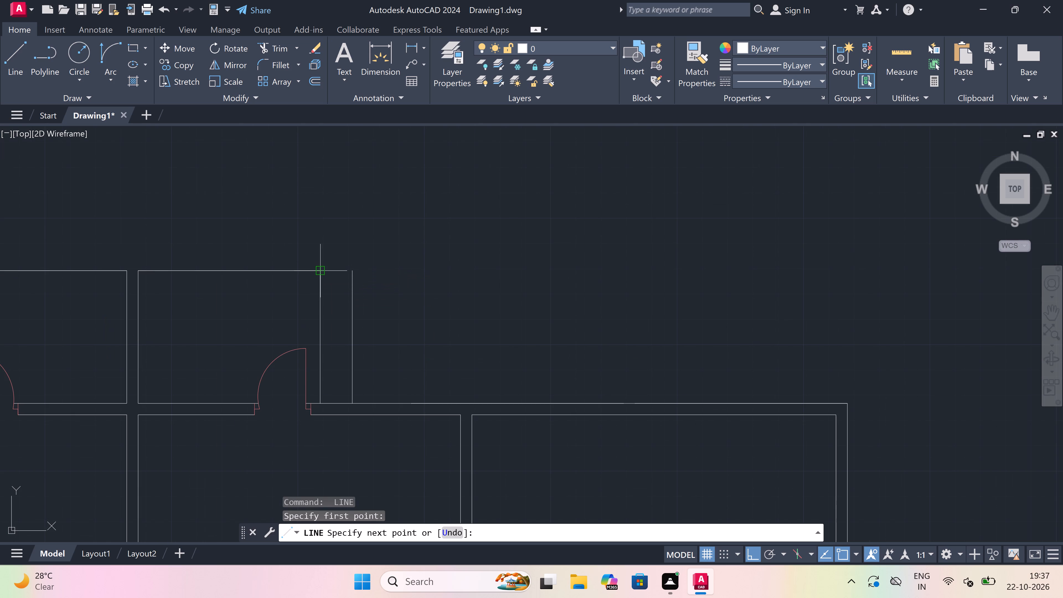
click(353, 269)
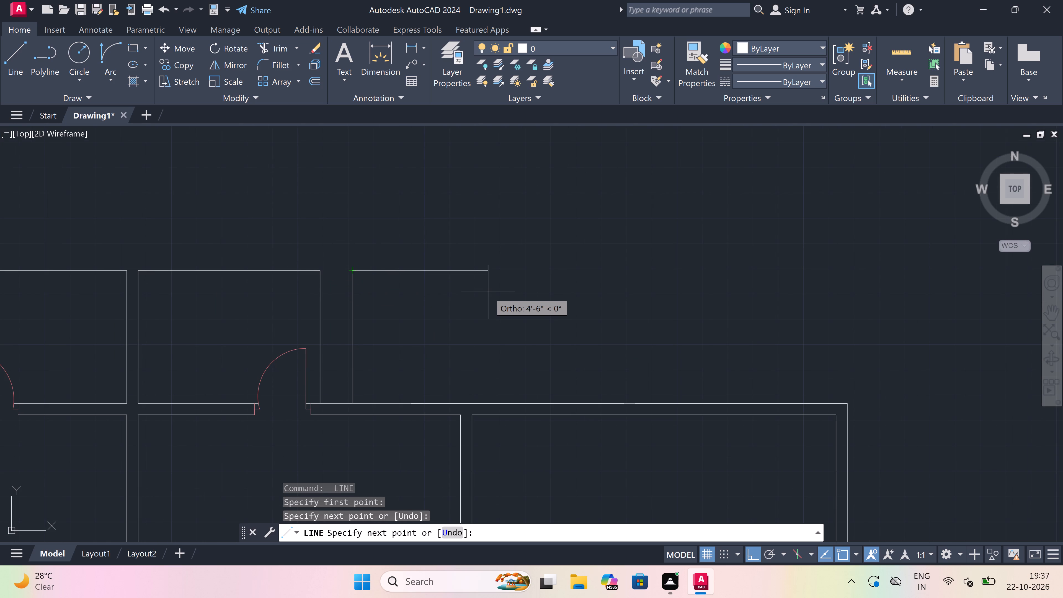
text(7')
key(space)
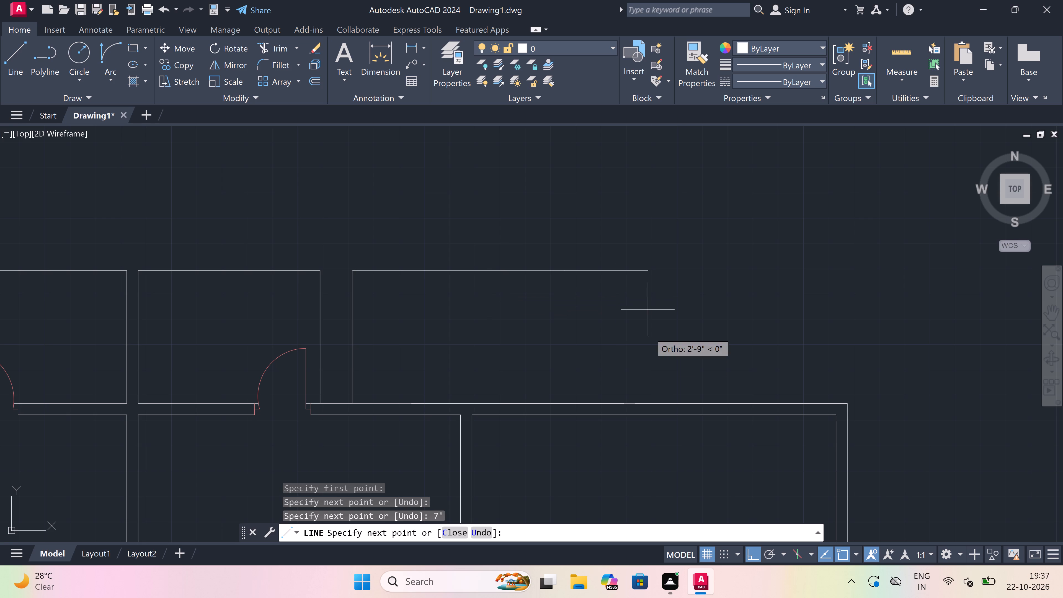
click(567, 399)
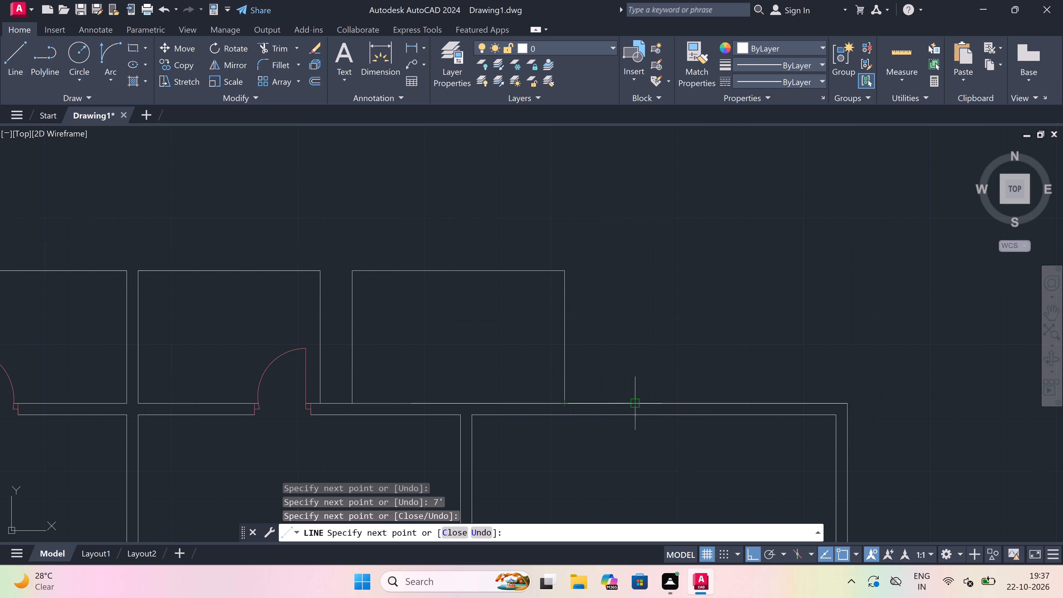
Draw the right wall's outer line 4.5" outside the new room's right side and close it back to the top corner.
text(4.5")
key(space)
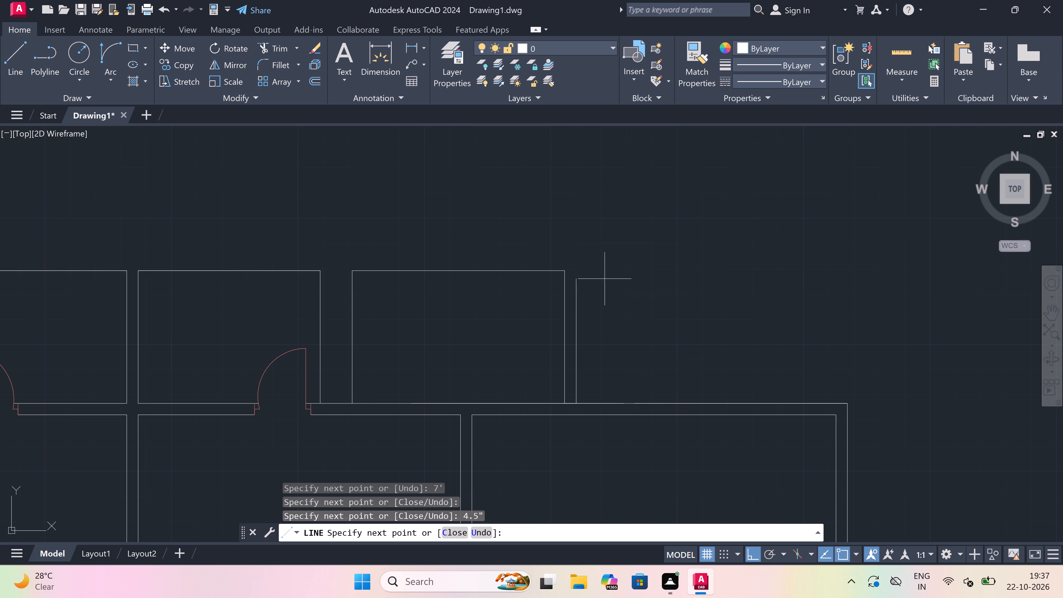
scroll(555, 262, up, 3)
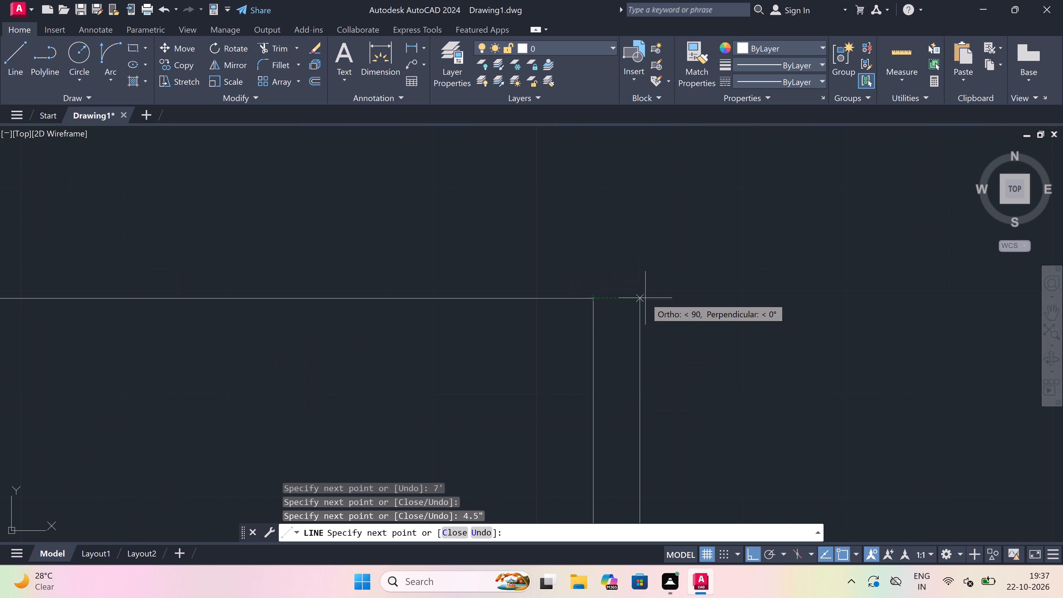
click(634, 297)
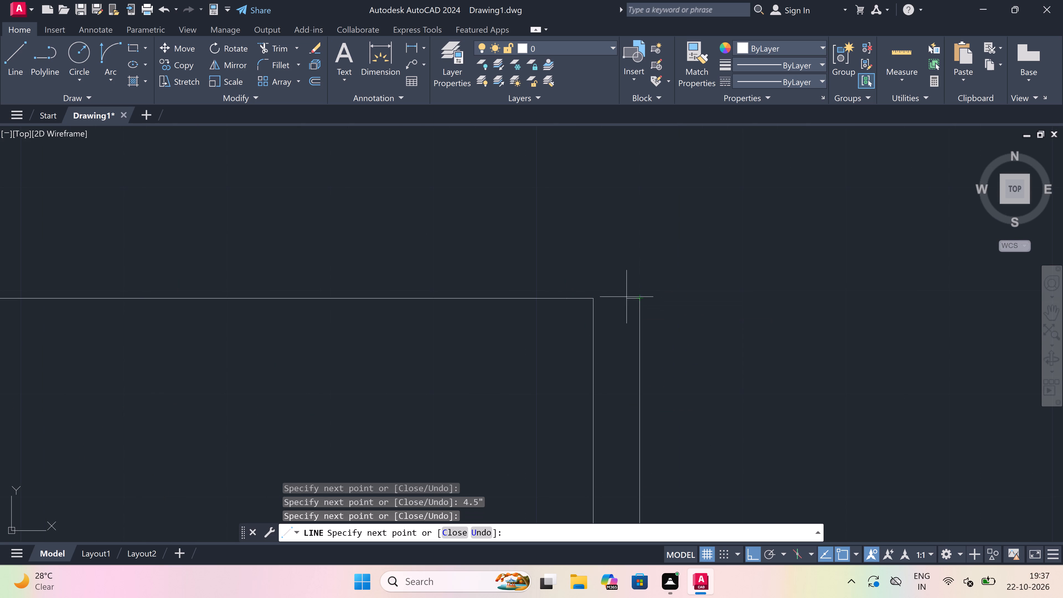
click(590, 299)
key(Escape)
Draw the top wall's inner line 4.5" below the outer top line, from the outer right line to the left side.
key(space)
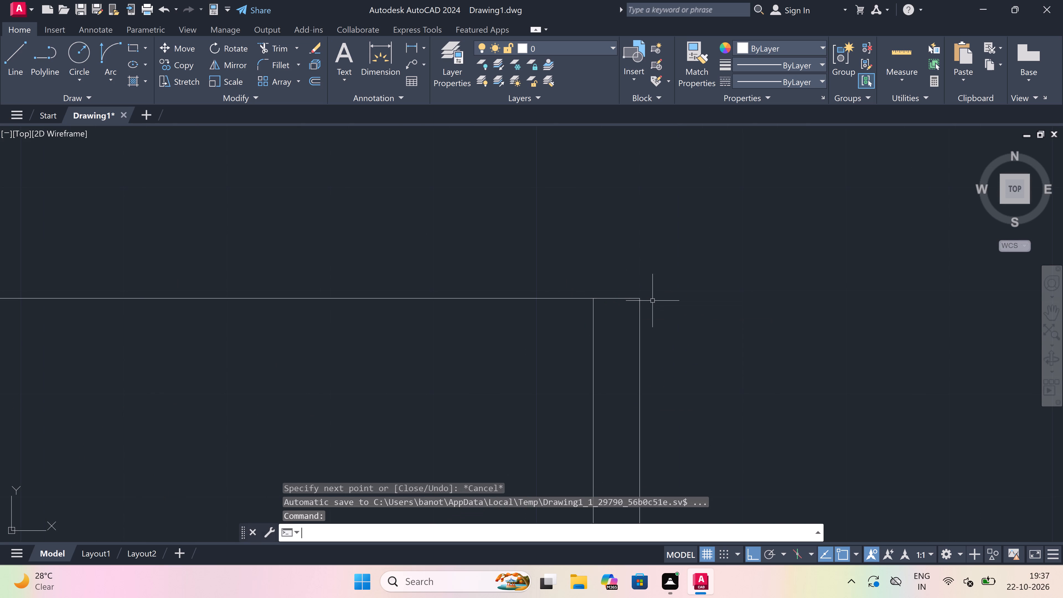
click(643, 297)
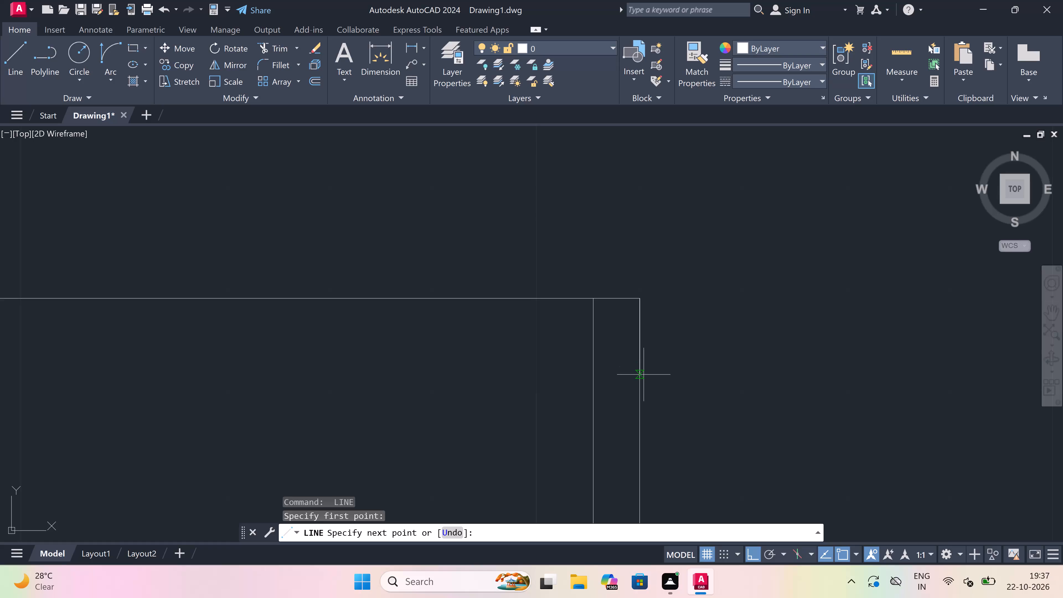
text(4.5")
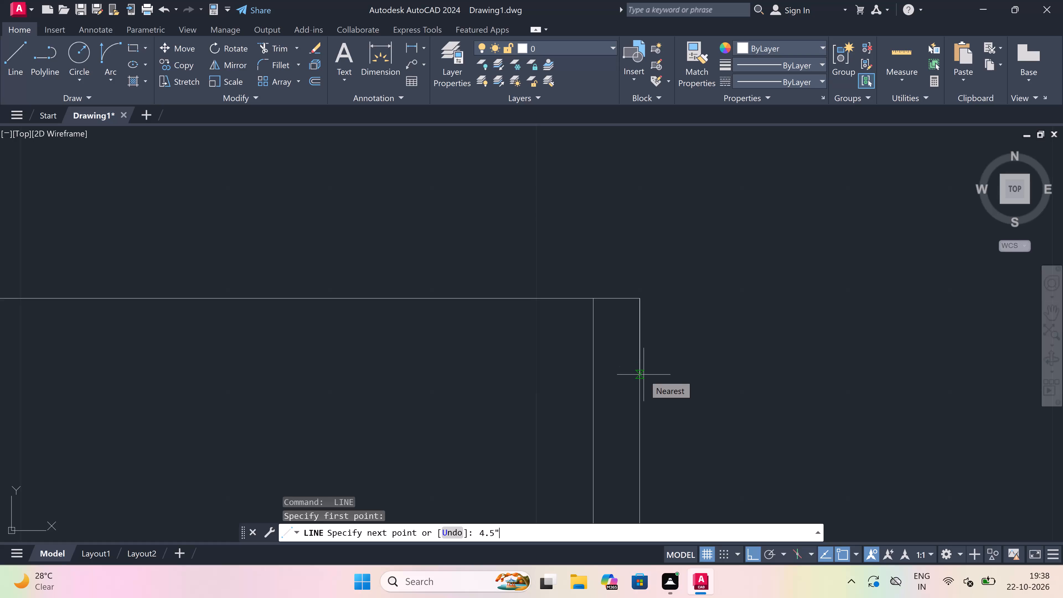
key(space)
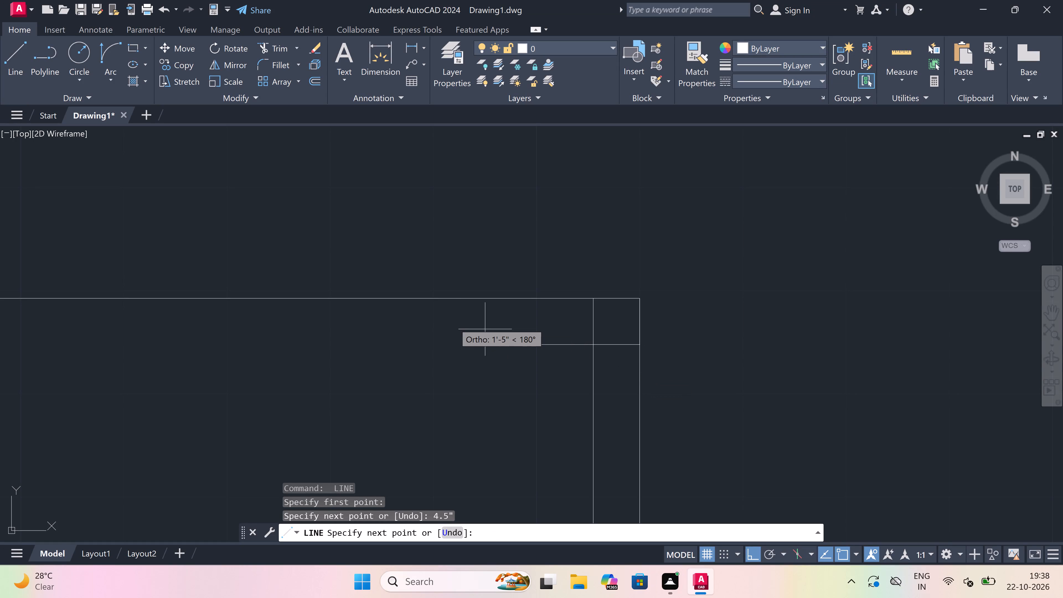
scroll(452, 322, down, 3)
scroll(302, 321, down, 3)
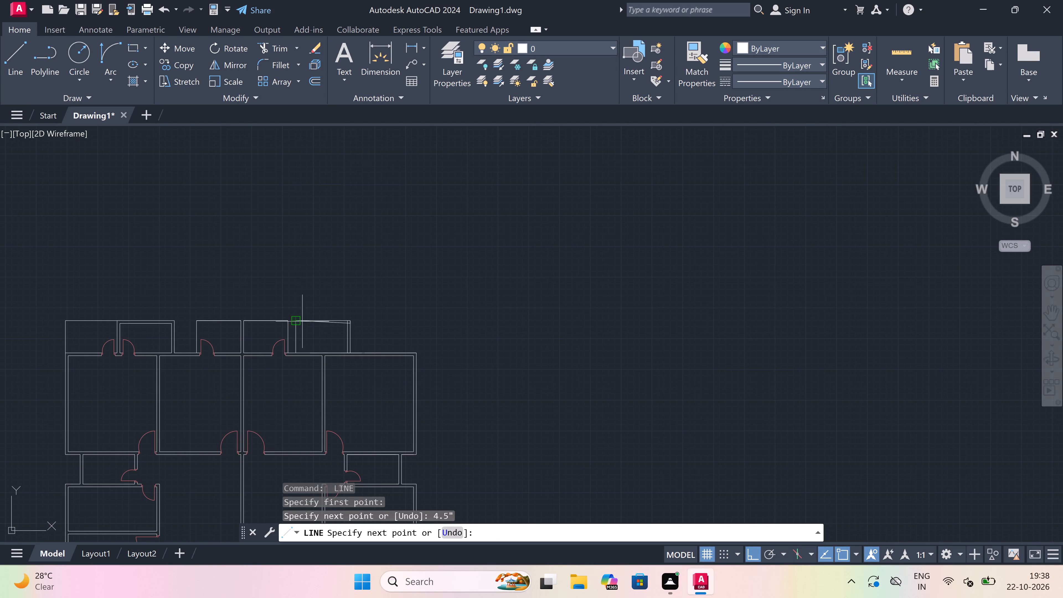
scroll(271, 320, up, 2)
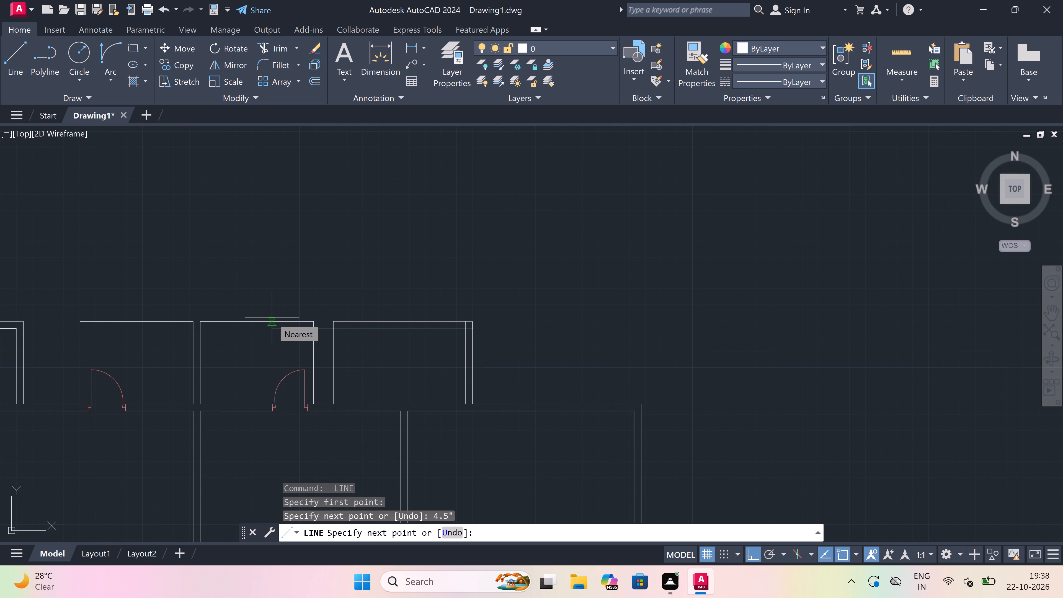
scroll(270, 319, up, 1)
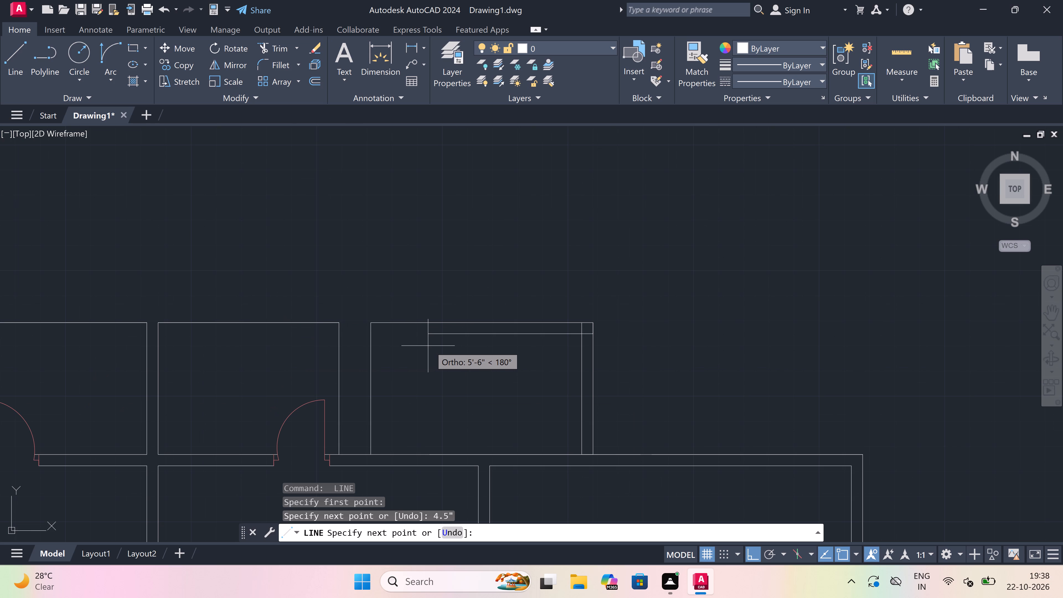
scroll(432, 343, up, 1)
scroll(432, 342, down, 4)
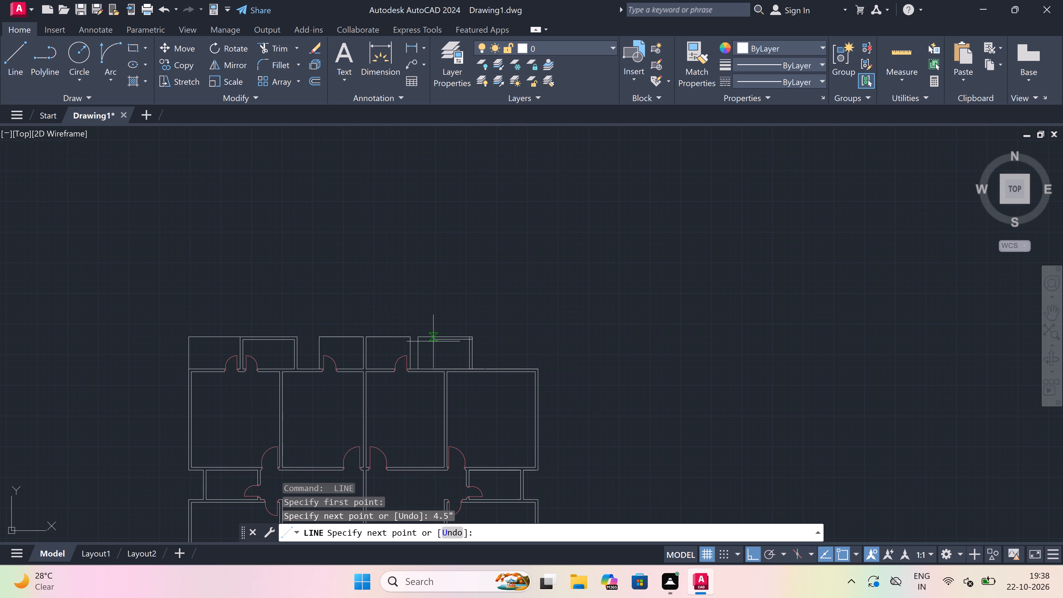
scroll(433, 340, up, 1)
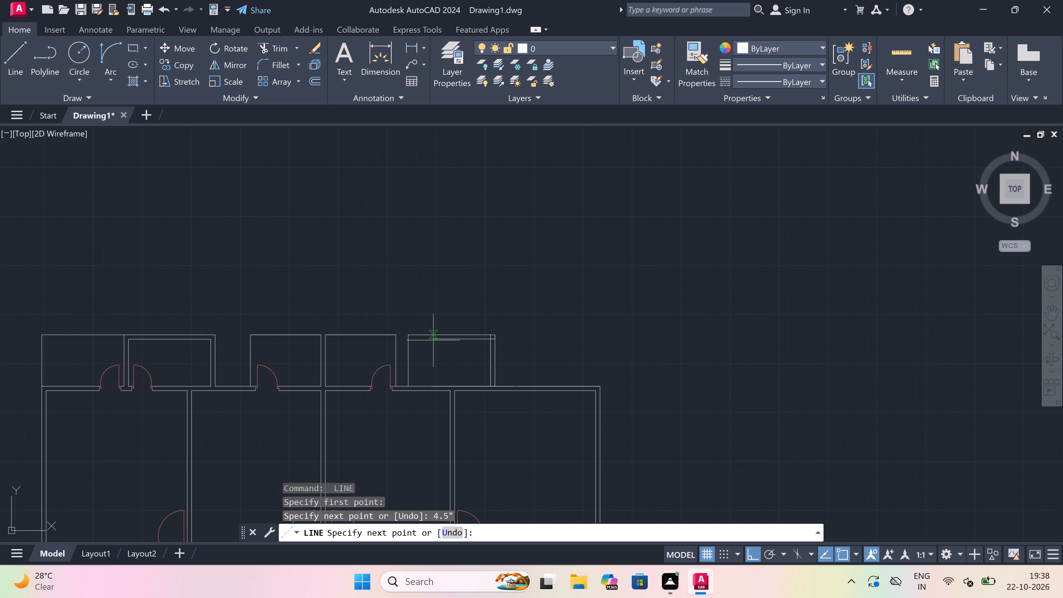
scroll(433, 340, up, 1)
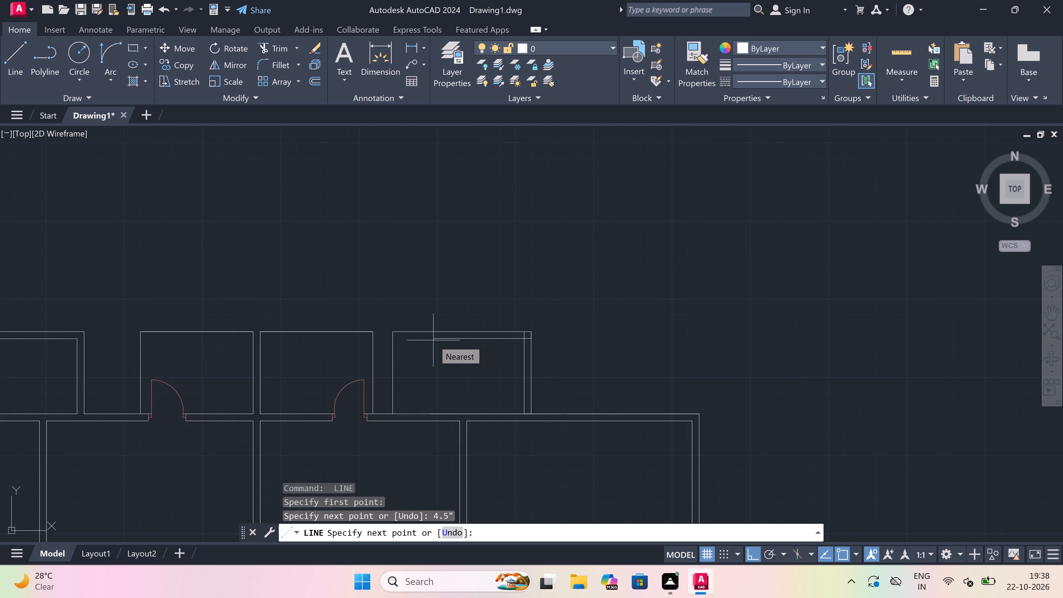
scroll(378, 331, up, 1)
scroll(404, 349, up, 2)
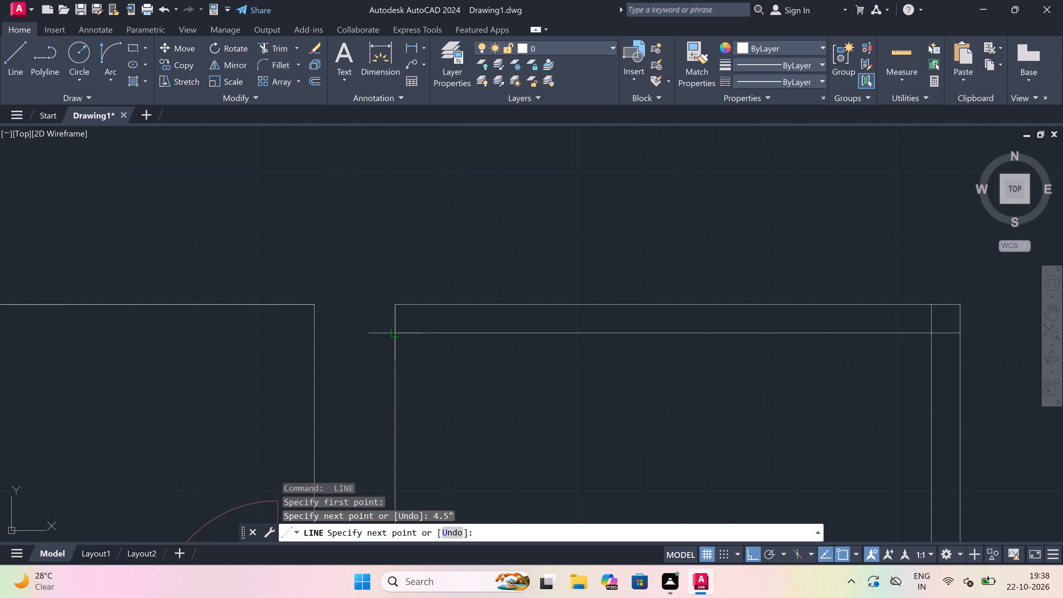
click(395, 336)
Draw the left wall's inner line 4.5" inside the new room's left side, down to the bottom wall.
text(4.5")
key(space)
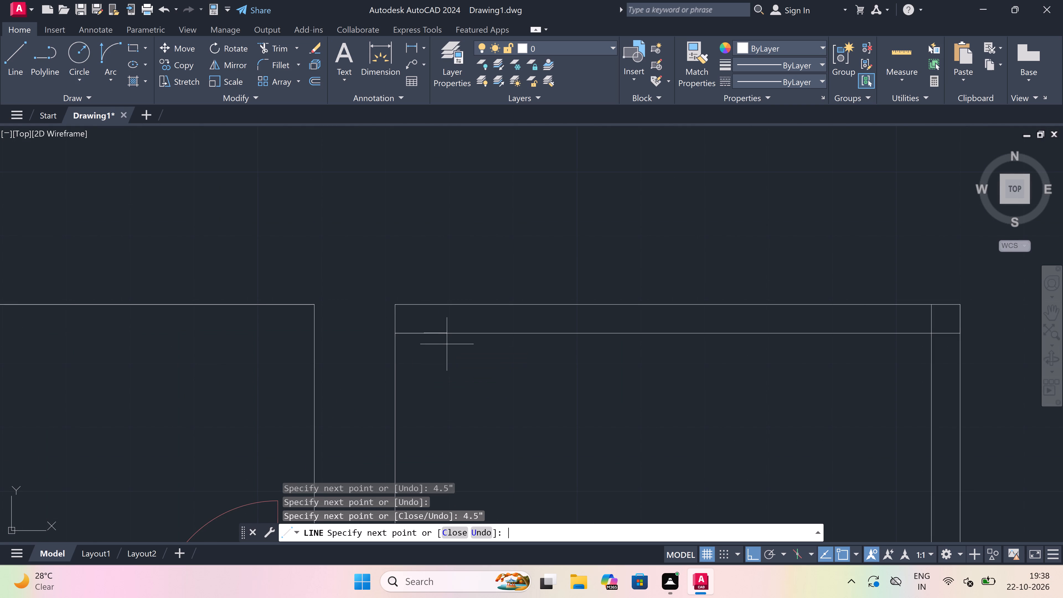
scroll(447, 344, down, 2)
scroll(435, 453, up, 2)
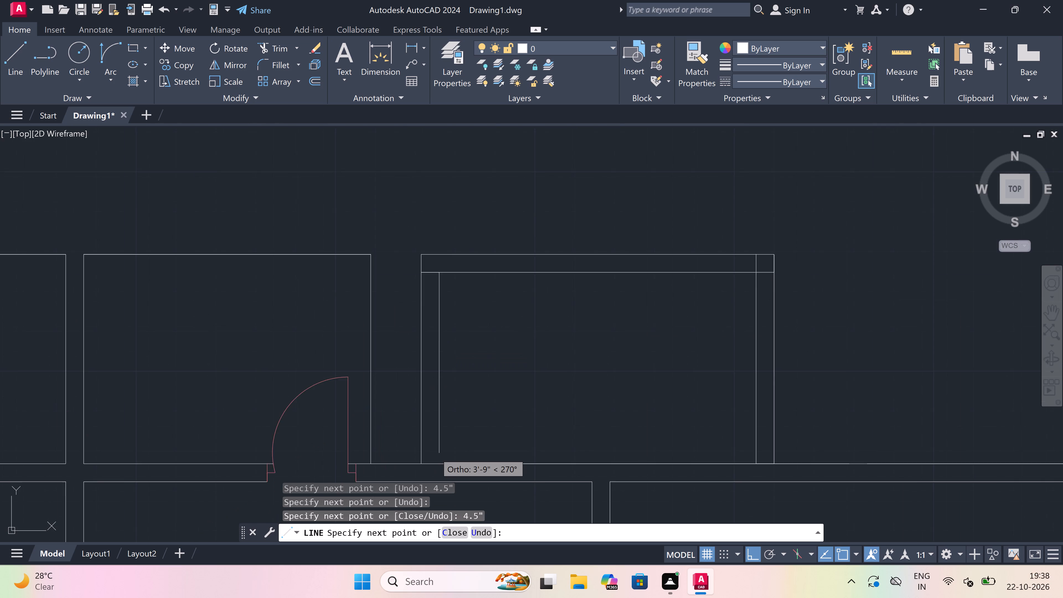
click(438, 468)
key(Escape)
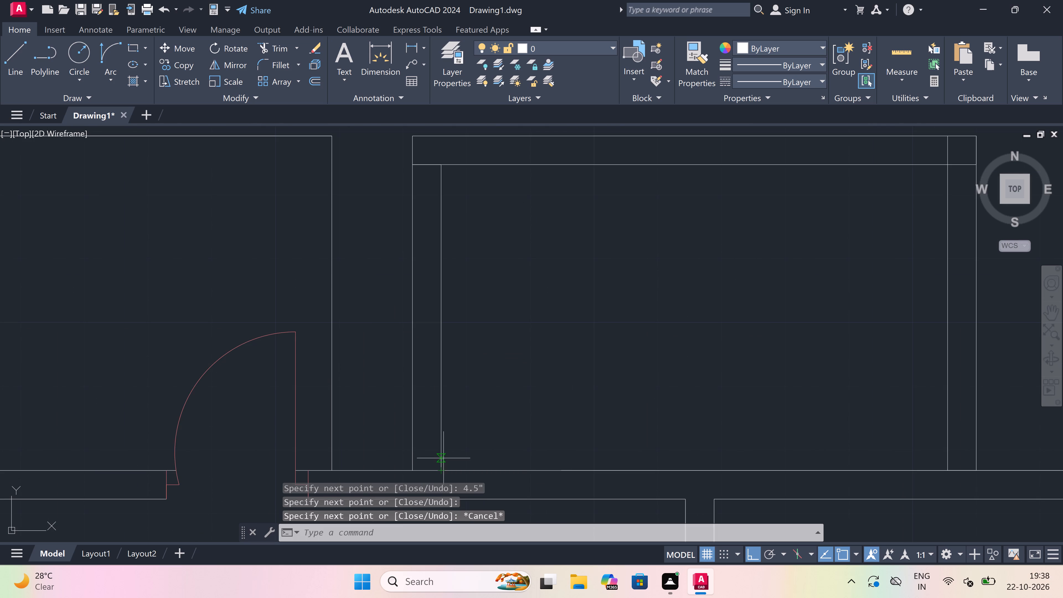
Trim the overlapping wall lines at the new room's top corners and the bottom wall's upper line between its left wall lines.
text(tr)
key(space)
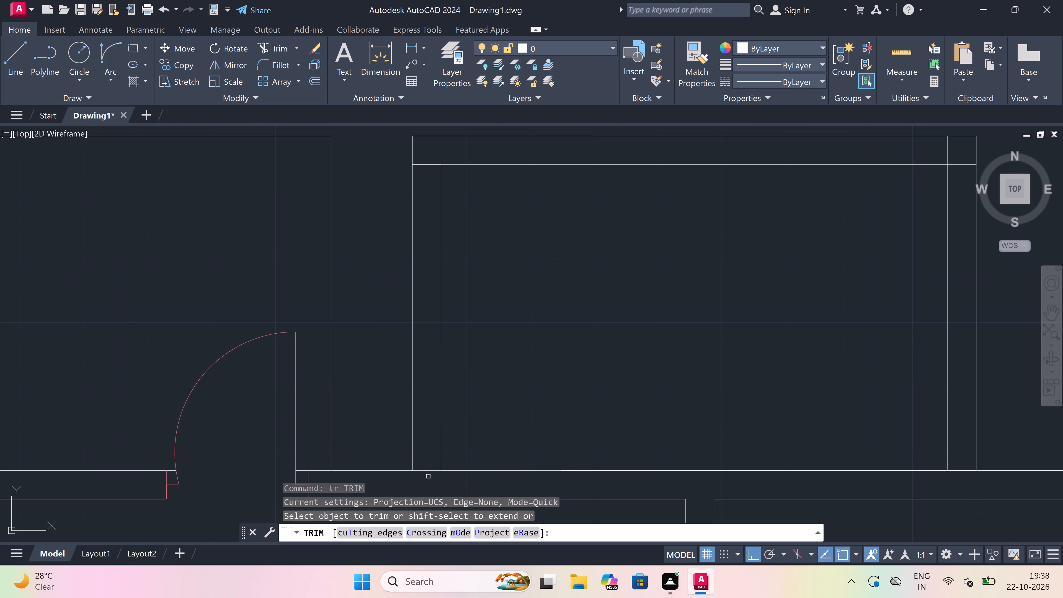
drag(428, 476, 430, 468)
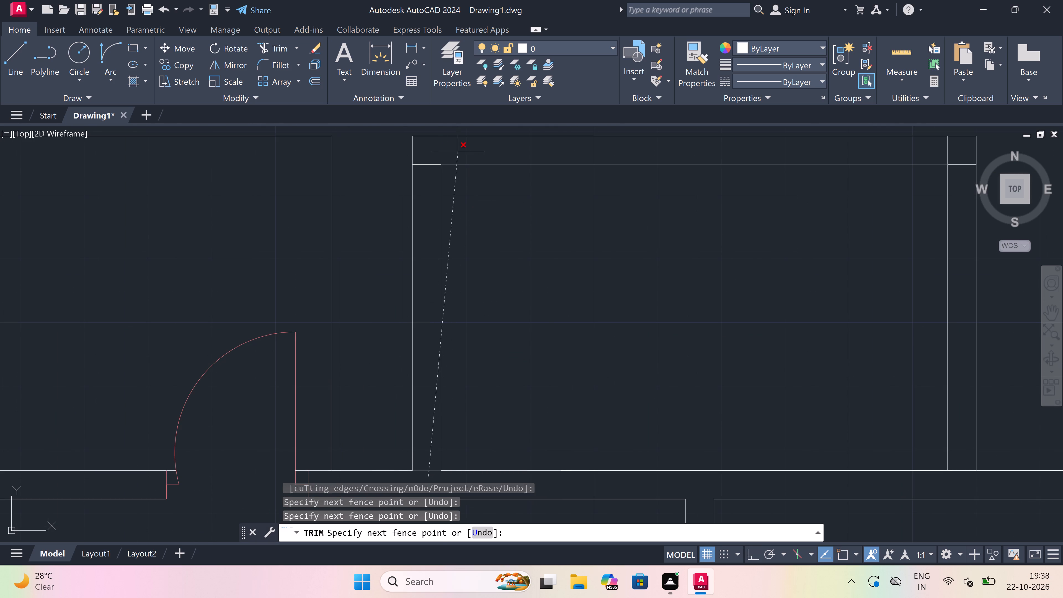
click(431, 154)
scroll(431, 154, down, 2)
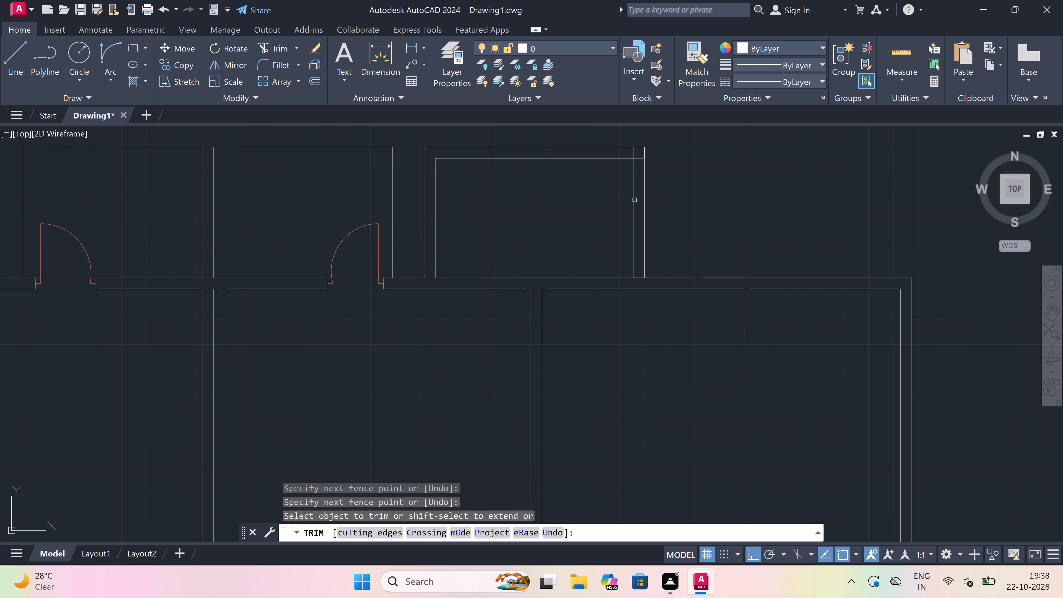
scroll(643, 143, up, 2)
scroll(623, 162, up, 2)
click(611, 162)
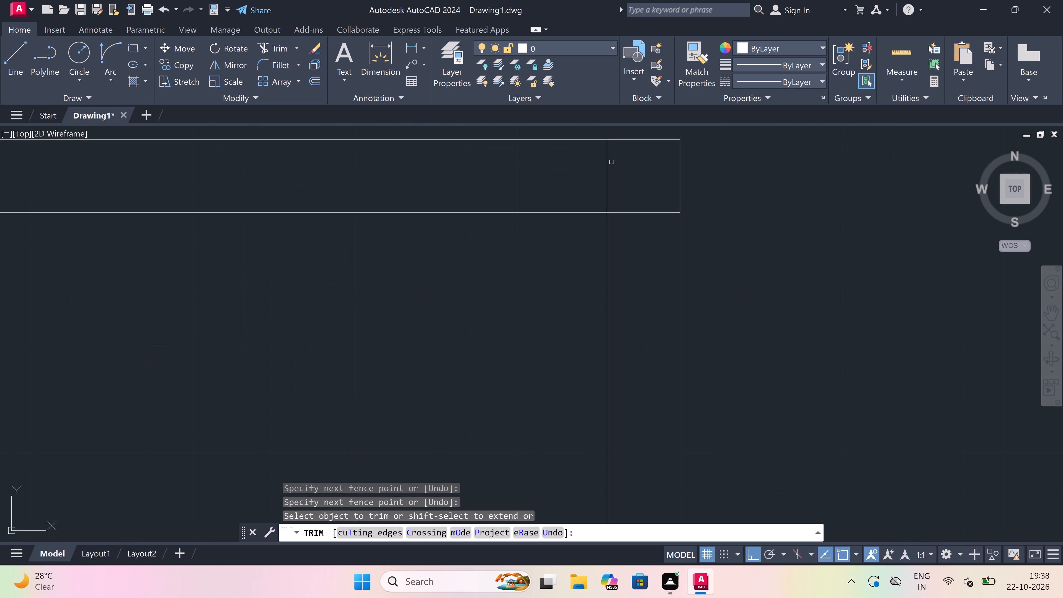
click(589, 168)
click(616, 177)
click(630, 250)
key(Escape)
Delete the overlapping line on the upper line of the new room's bottom wall.
scroll(633, 243, down, 5)
scroll(541, 274, up, 1)
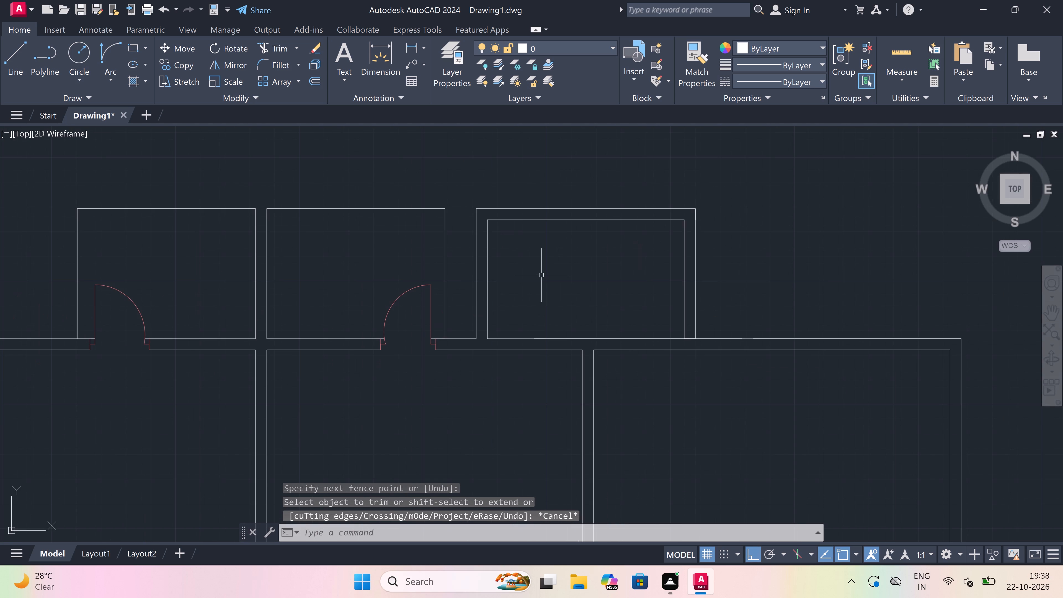
scroll(573, 337, up, 1)
click(573, 339)
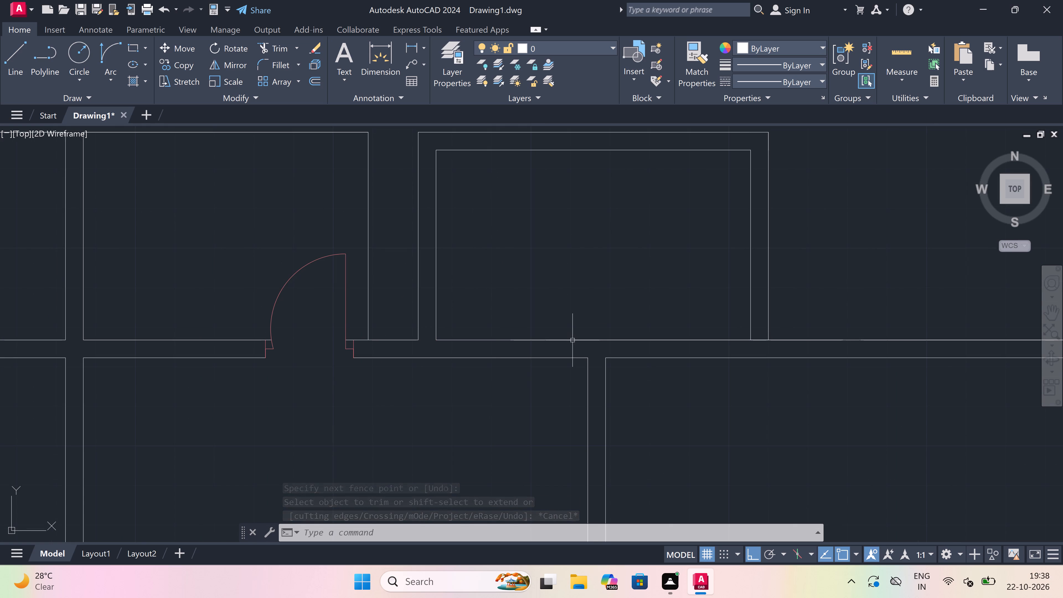
key(Delete)
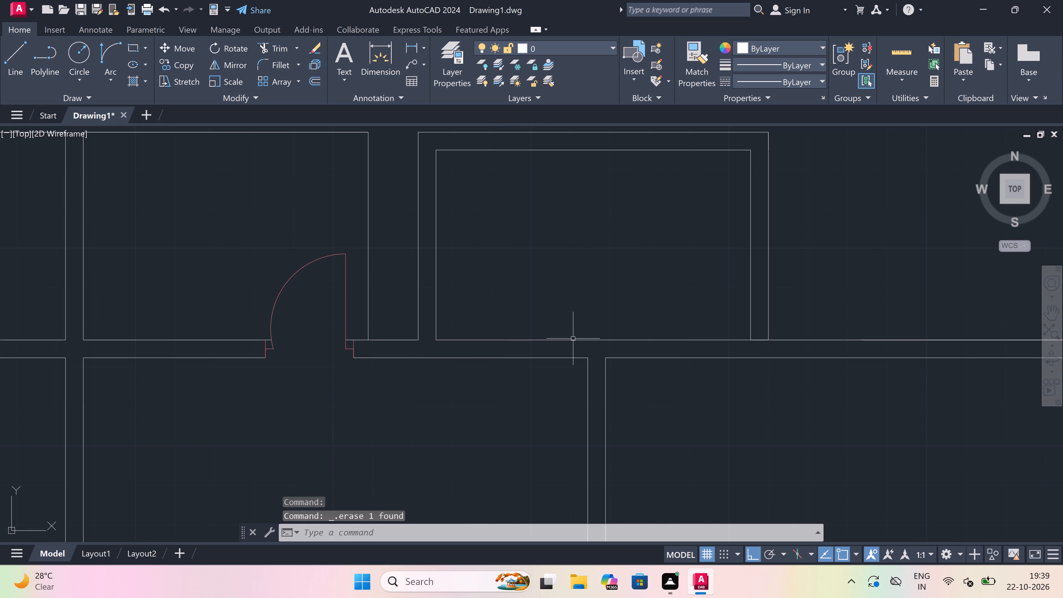
On layer line1, draw a door jamb across the bottom wall near the room's left side, with a 2" stop and 2' door leaf upward.
key(l)
key(space)
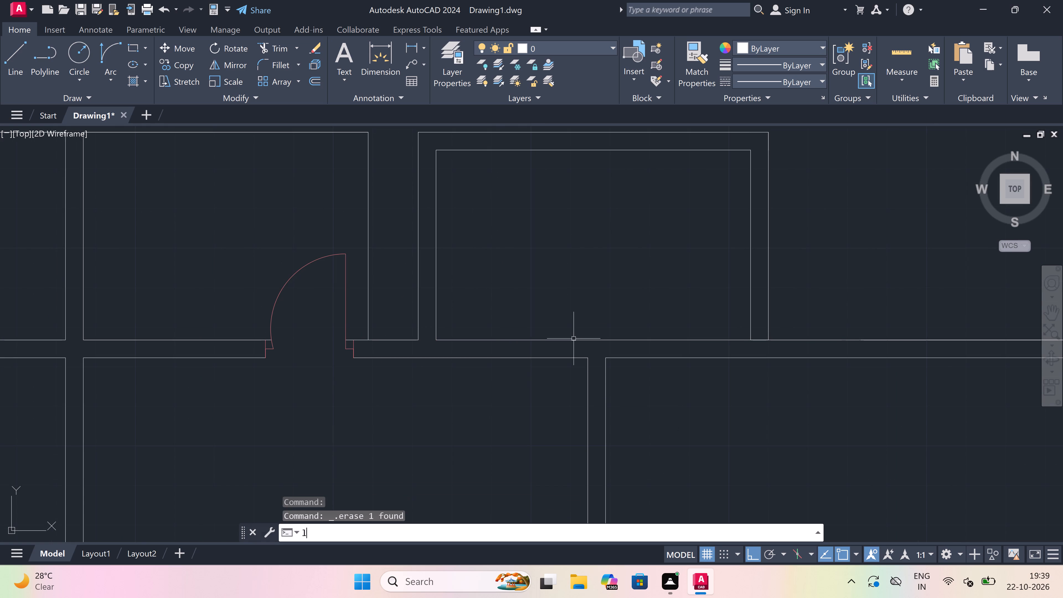
click(584, 45)
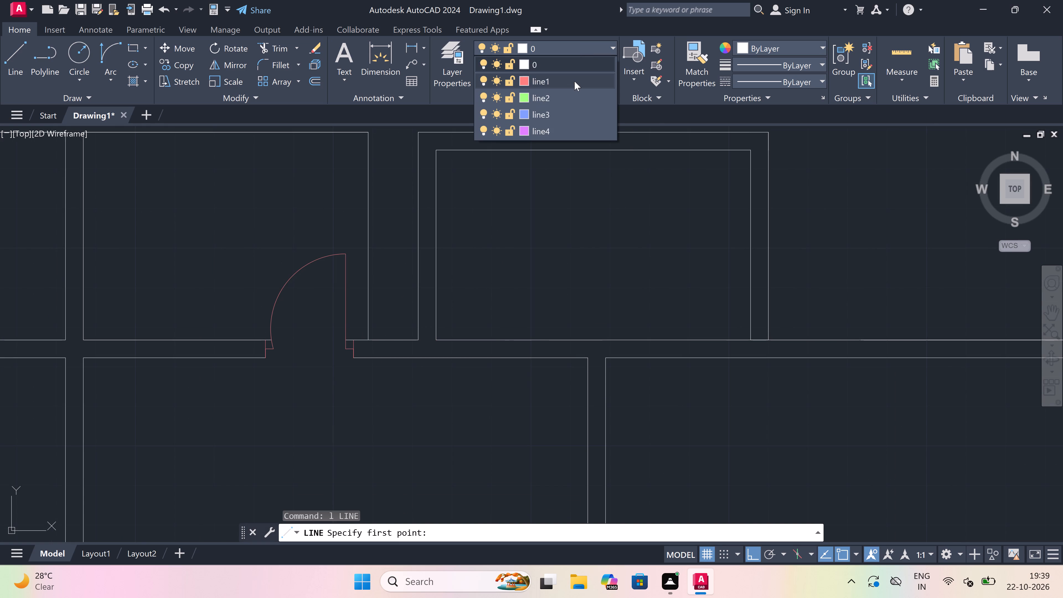
drag(576, 79, 576, 87)
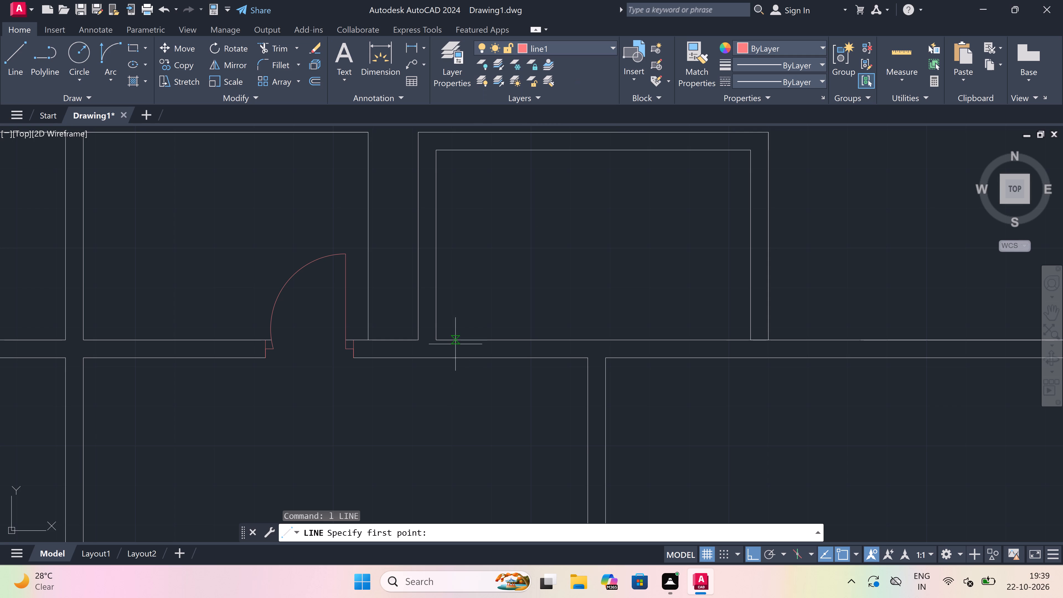
click(453, 339)
click(454, 358)
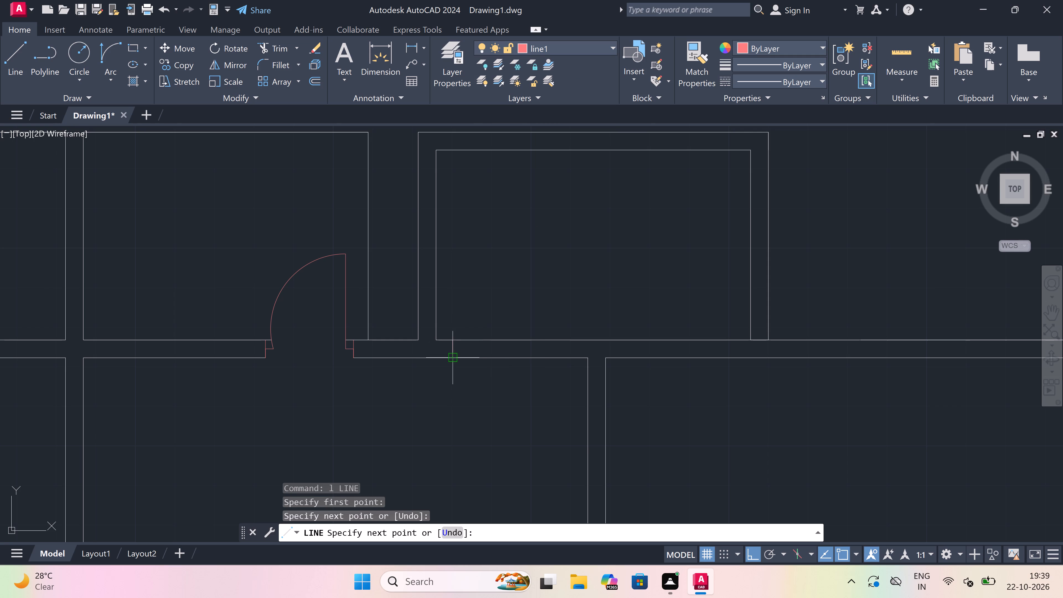
scroll(453, 350, up, 2)
drag(451, 349, 460, 350)
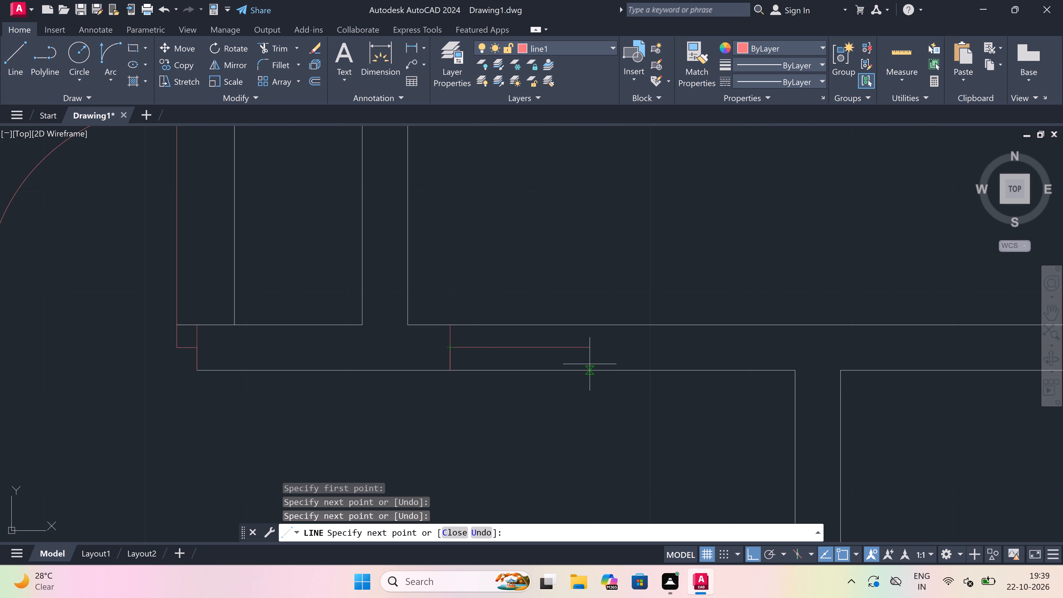
text(2")
key(space)
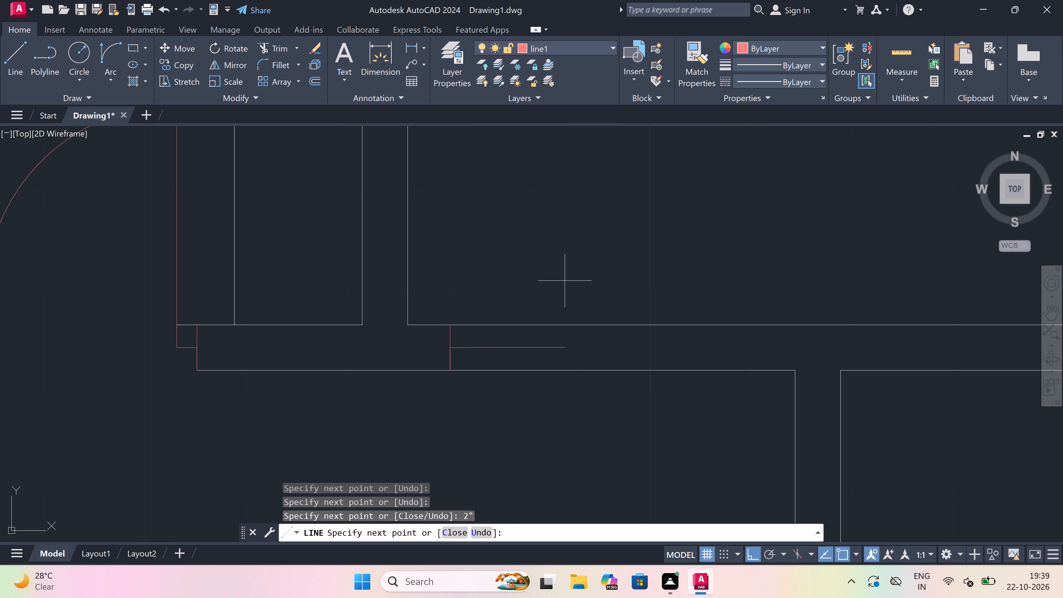
text(2')
key(space)
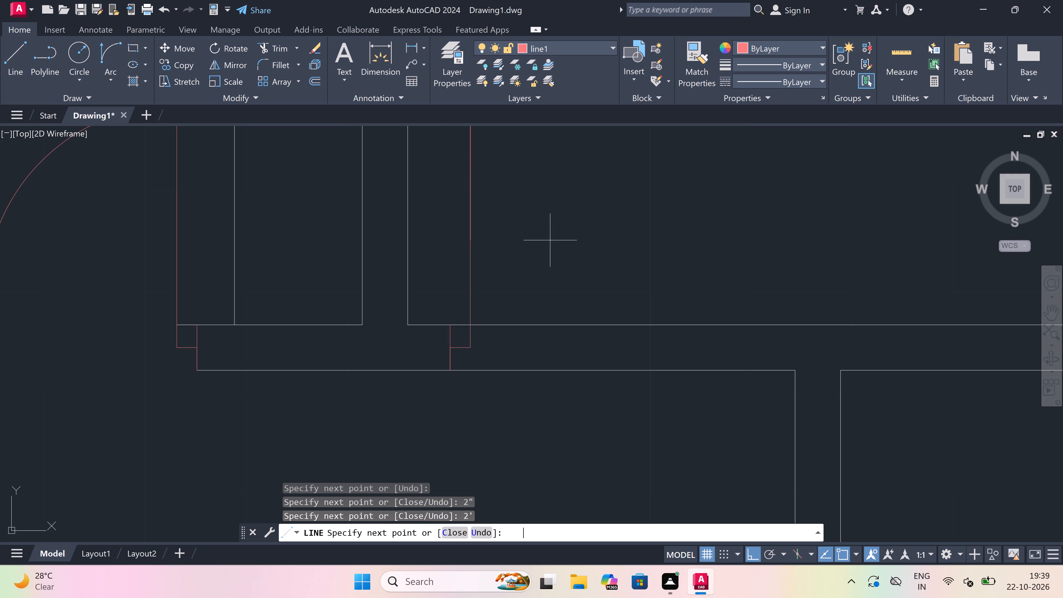
key(Escape)
Draw the opposite door jamb across the bottom wall with a 2" stop from its midpoint towards the door leaf.
key(space)
scroll(567, 300, down, 3)
scroll(603, 284, up, 1)
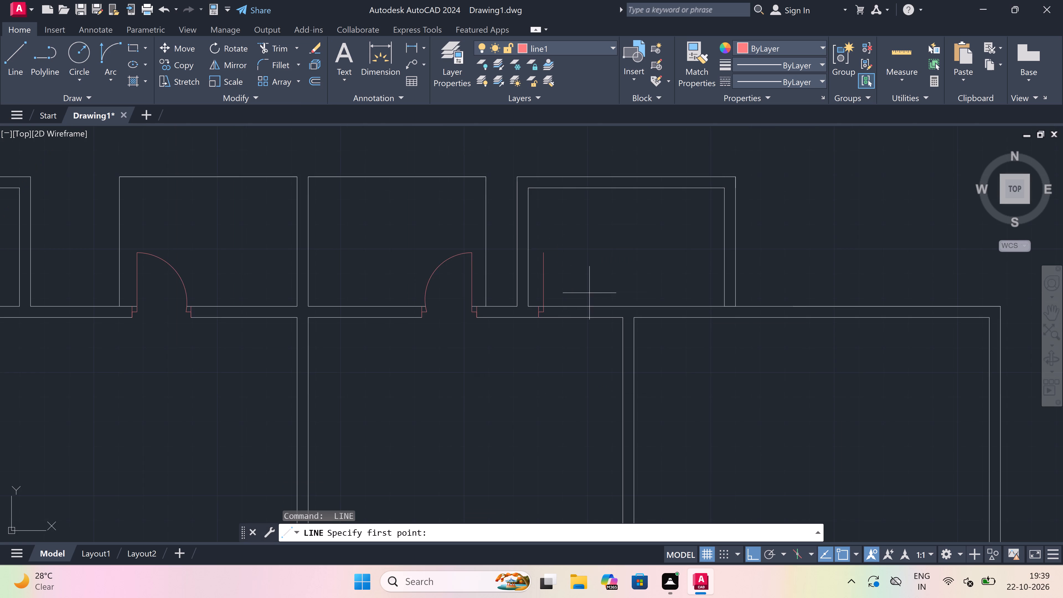
scroll(603, 286, up, 1)
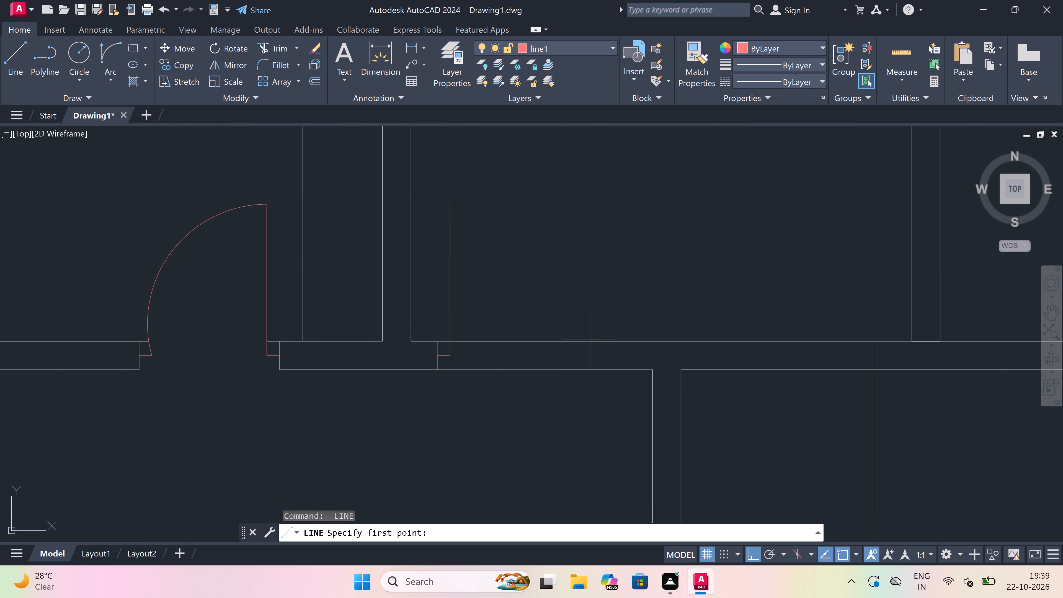
click(585, 339)
click(587, 365)
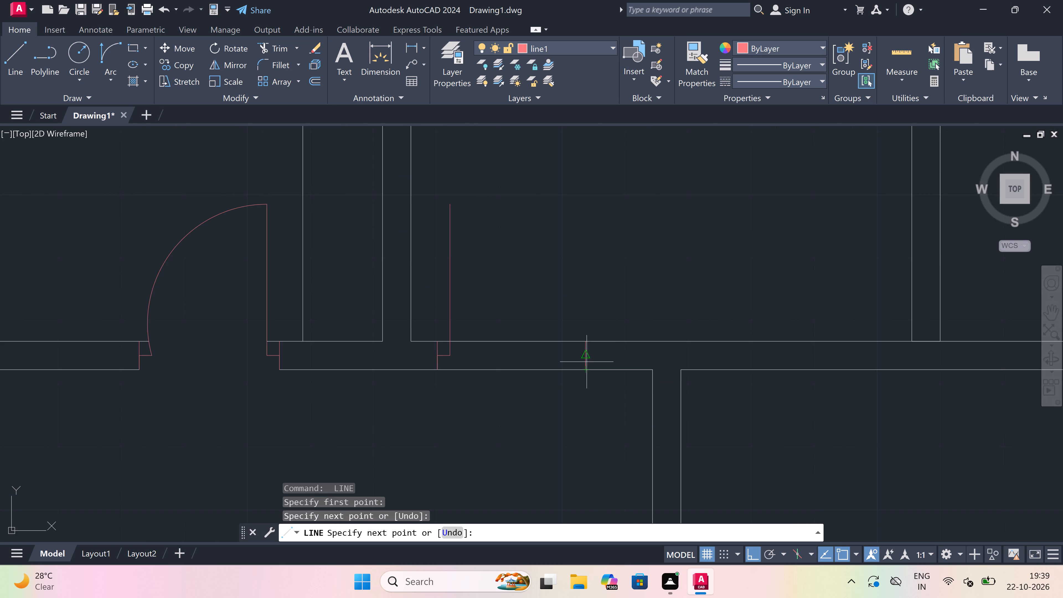
scroll(585, 352, up, 2)
click(585, 352)
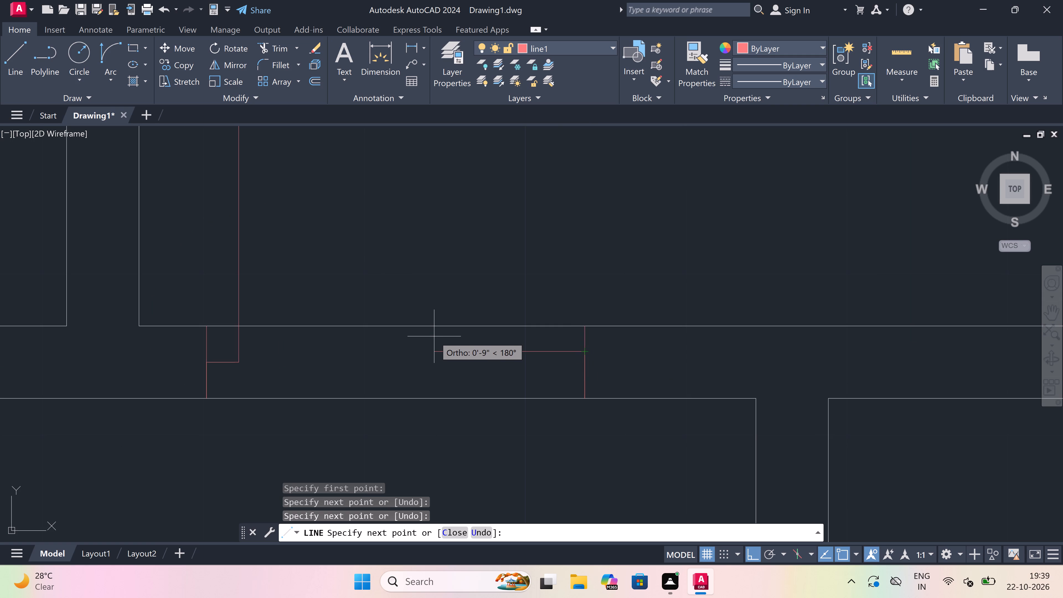
key(ctrl+z)
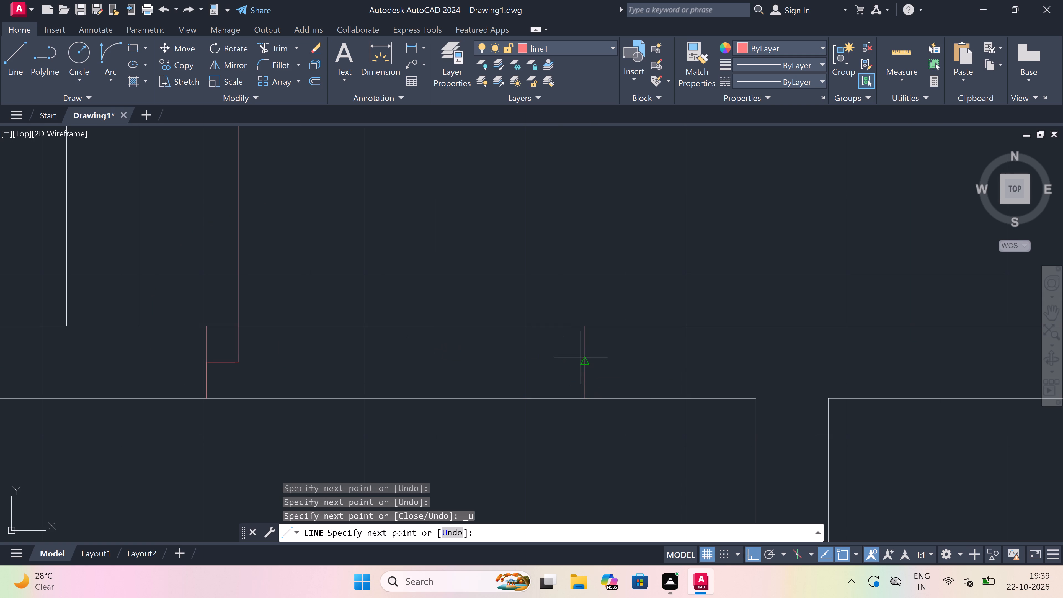
click(581, 361)
key(2)
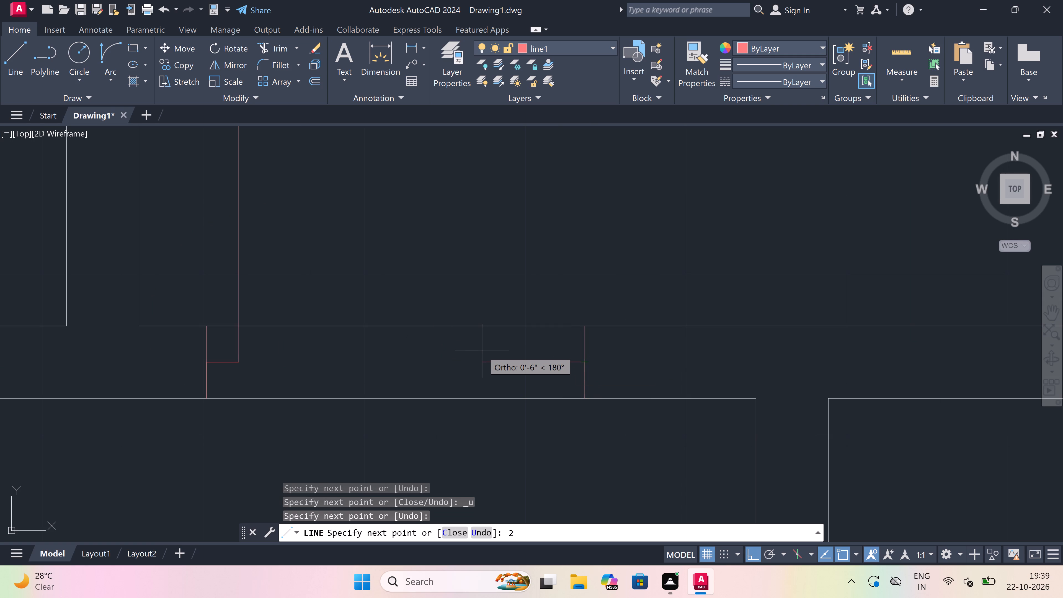
text(")
key(space)
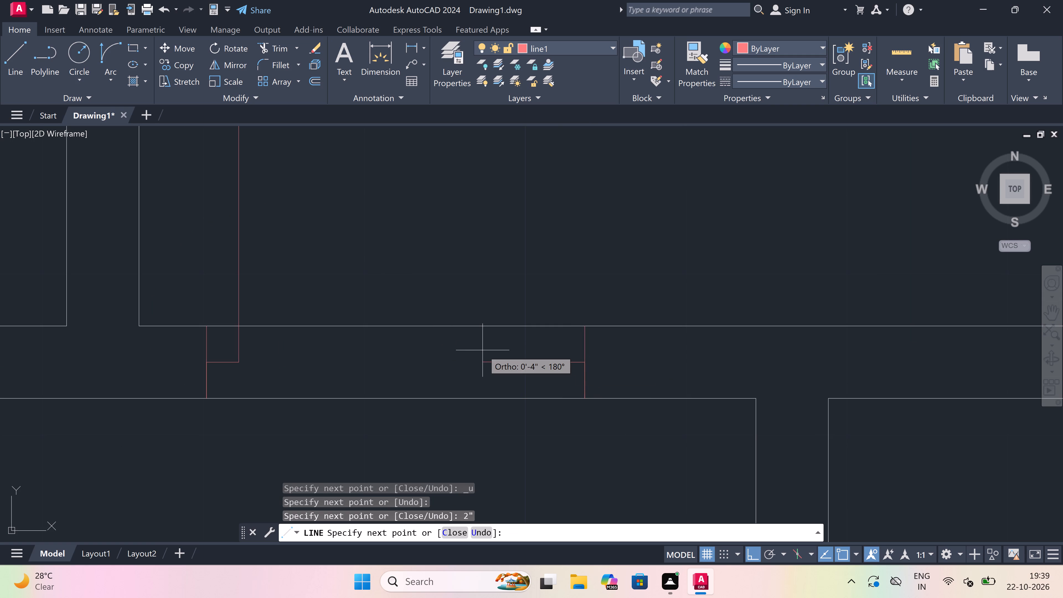
key(Escape)
scroll(483, 350, down, 2)
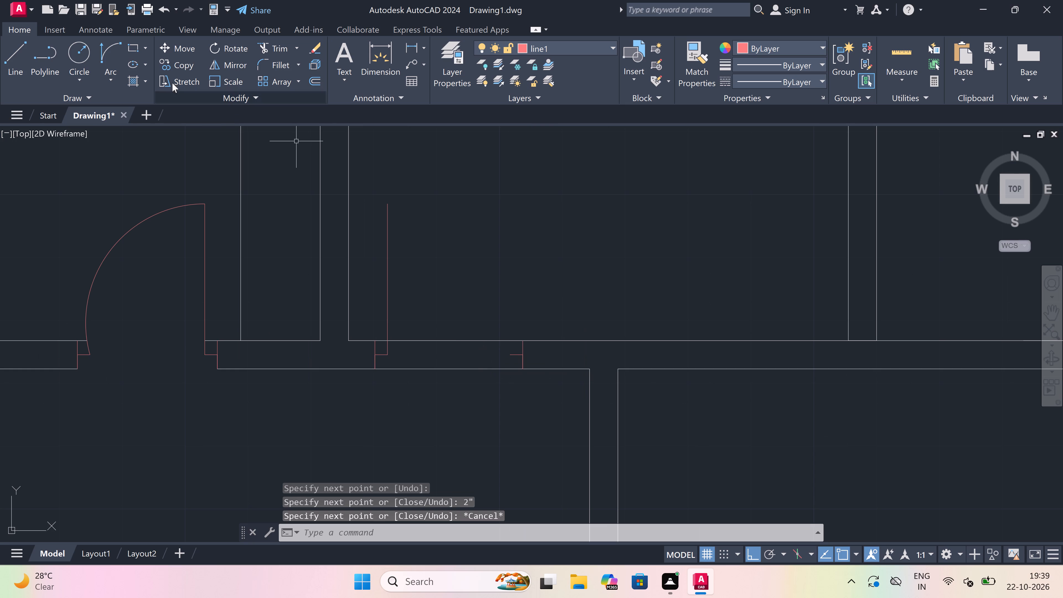
Draw the door swing arc from the top of the leaf to the end of the opposite 2" stop.
drag(104, 44, 105, 48)
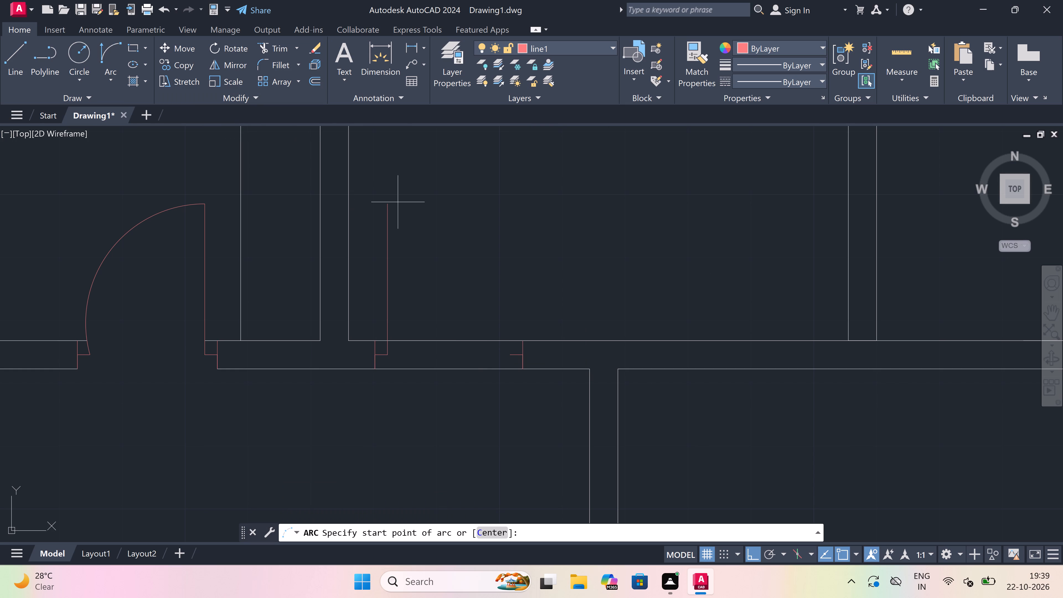
click(390, 203)
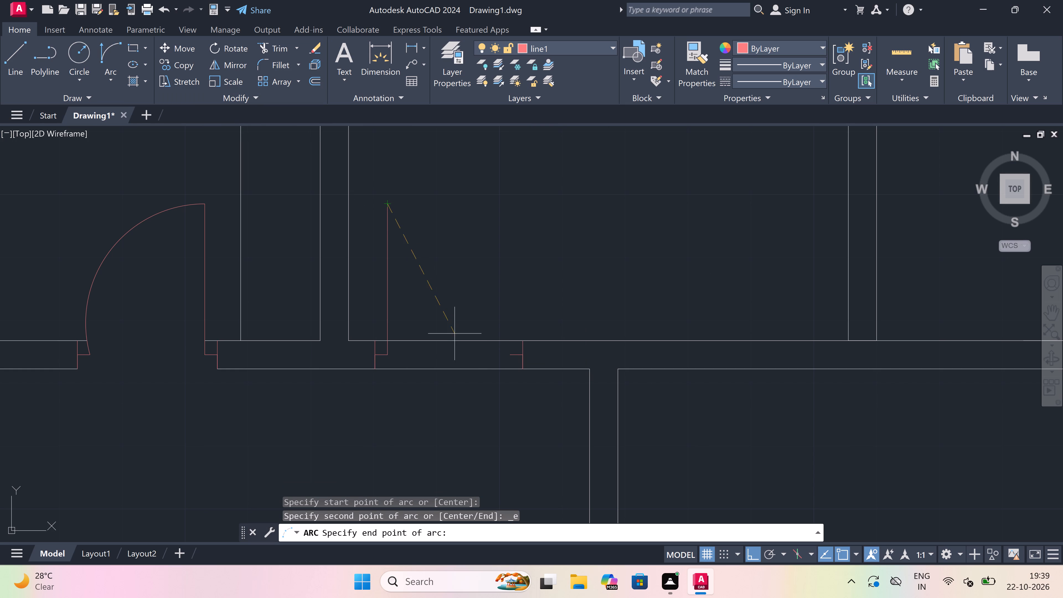
click(507, 356)
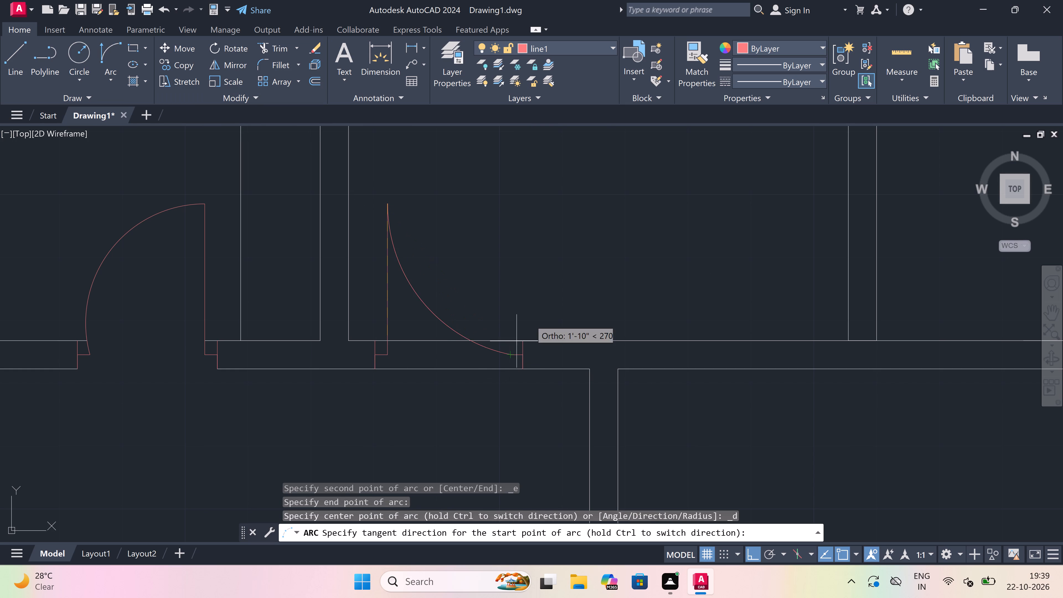
click(553, 285)
Trim both bottom wall lines between the jambs to open the doorway.
key(t)
key(r)
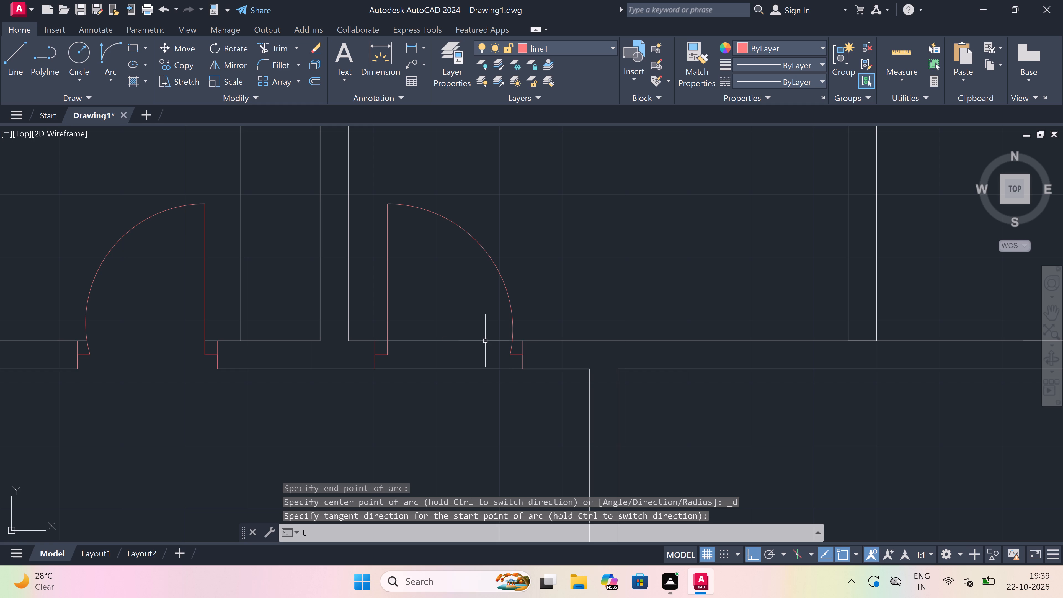
key(space)
drag(465, 324, 458, 348)
drag(441, 408, 443, 392)
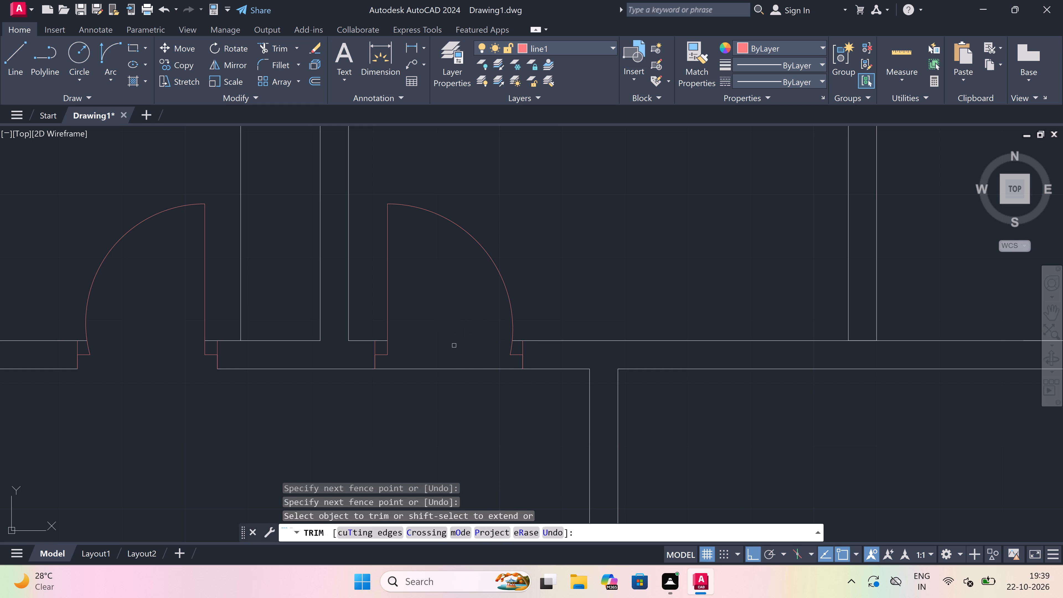
drag(454, 346, 454, 349)
drag(445, 394, 445, 389)
key(Escape)
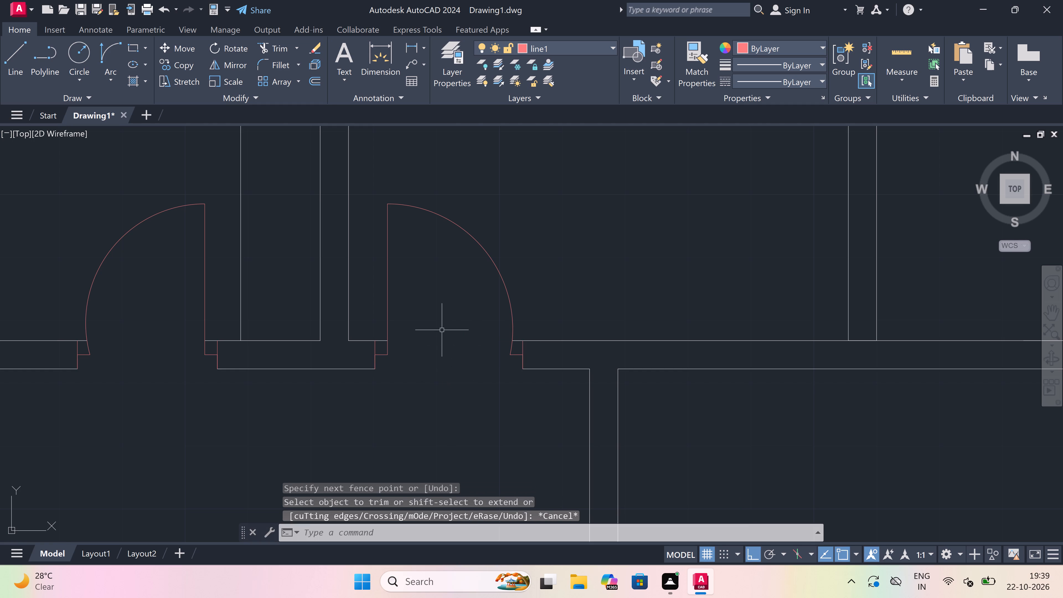
On layer 0, outline another room above the far-right room, from its outer top corner, level with the neighbouring room's top, down to the wall.
scroll(442, 330, down, 3)
key(l)
key(space)
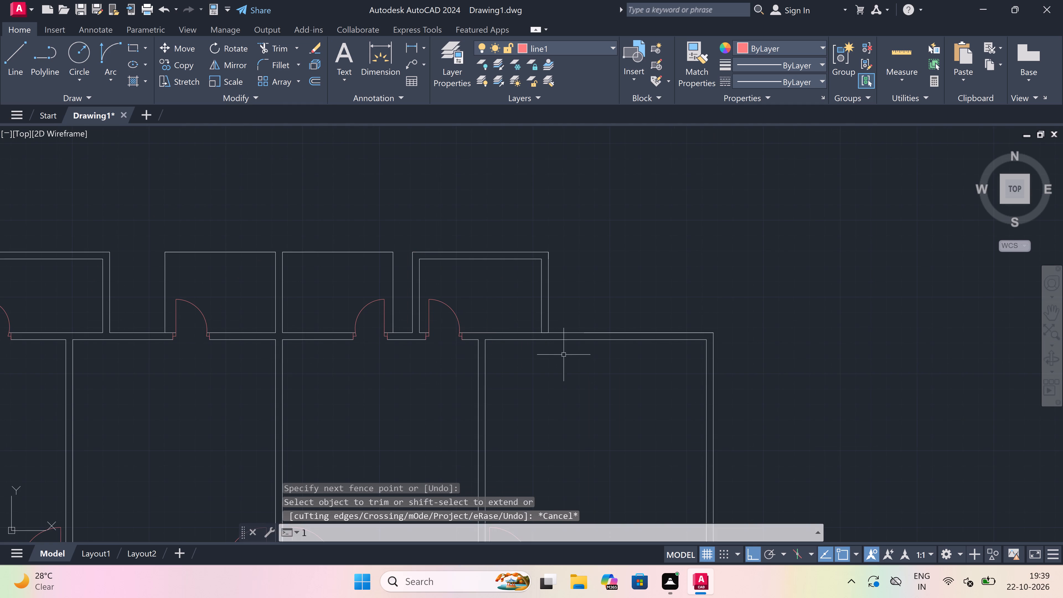
click(572, 47)
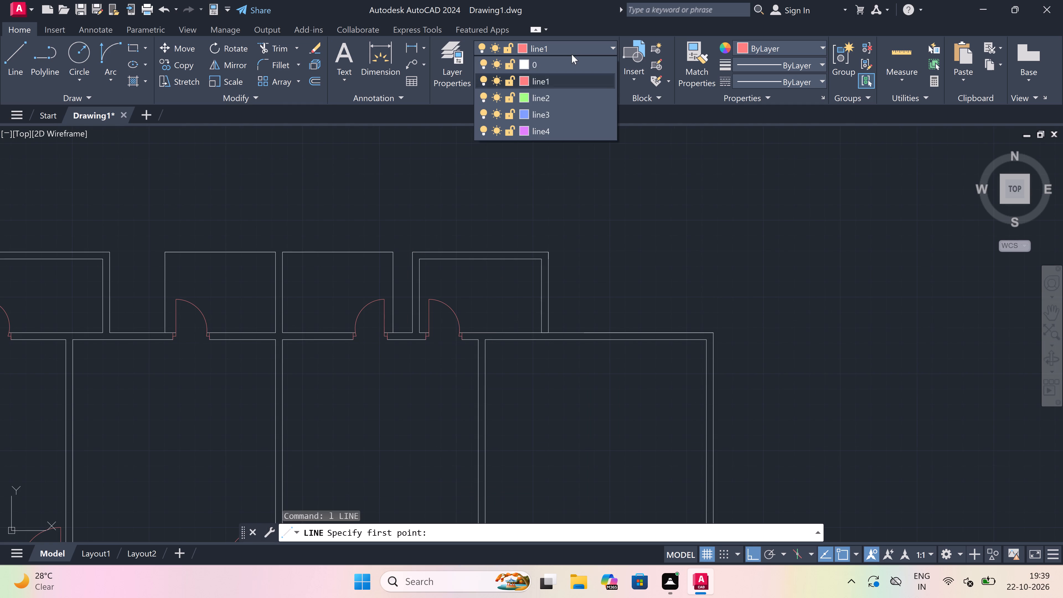
click(569, 62)
scroll(685, 323, up, 1)
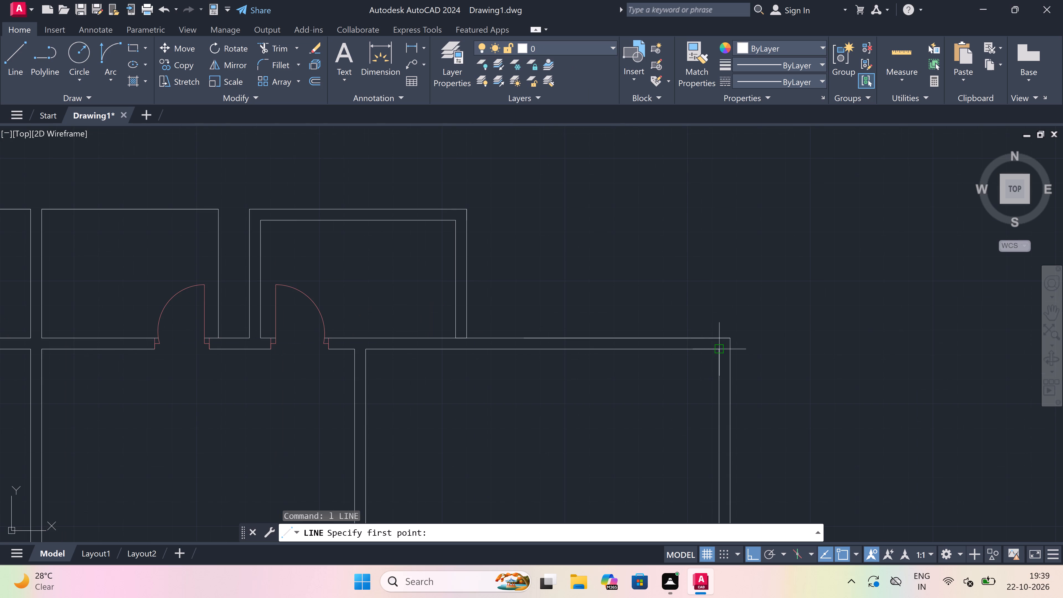
drag(732, 336, 732, 330)
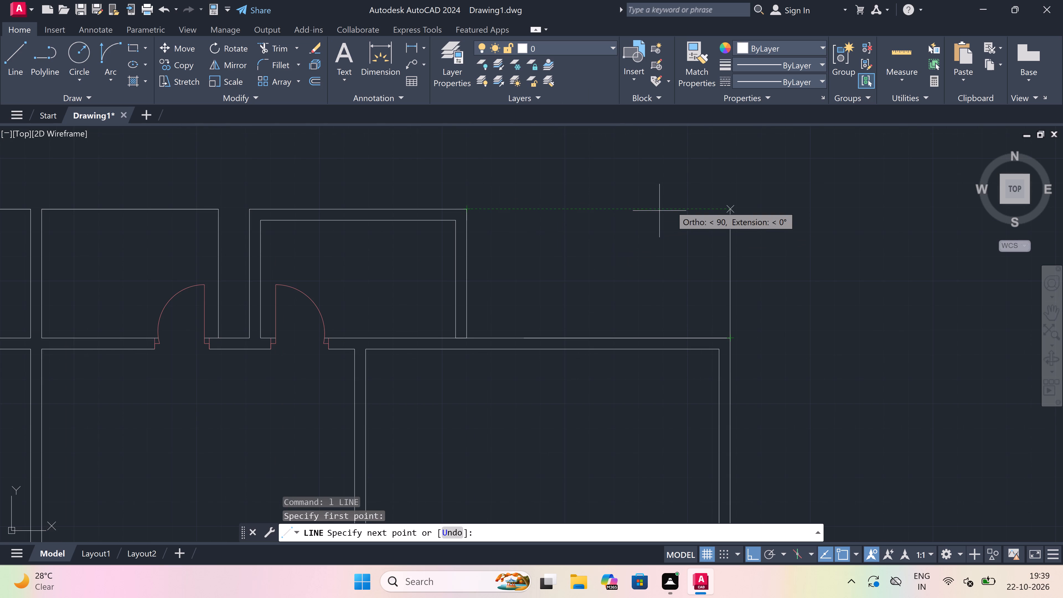
drag(726, 207, 689, 207)
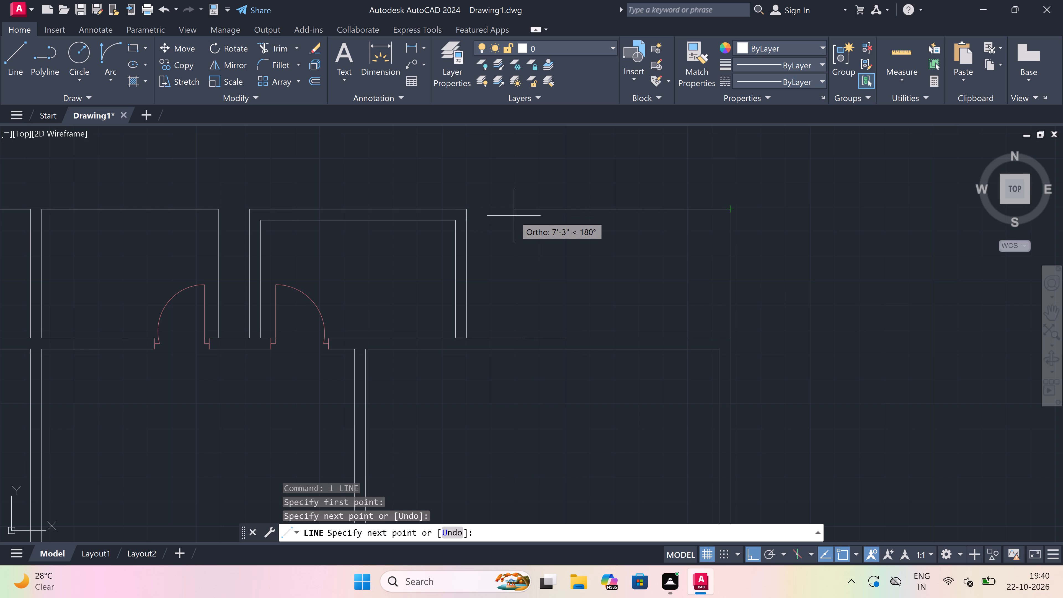
drag(500, 212, 501, 216)
click(501, 337)
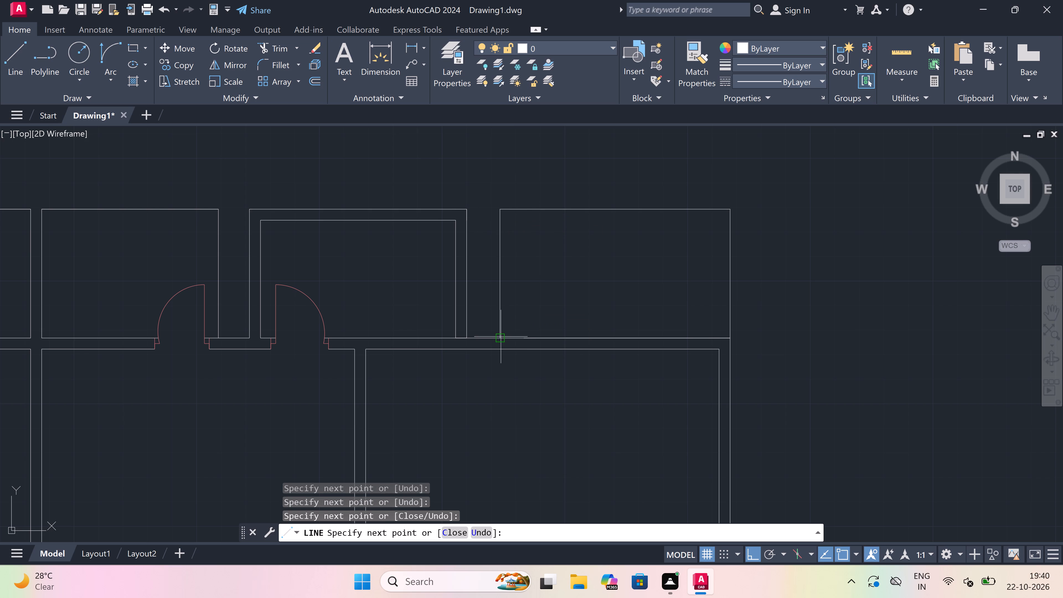
Draw the left wall's outer line 4.5" outside the far-right room outline and close it to the outline's top-left corner.
text(4.5")
key(space)
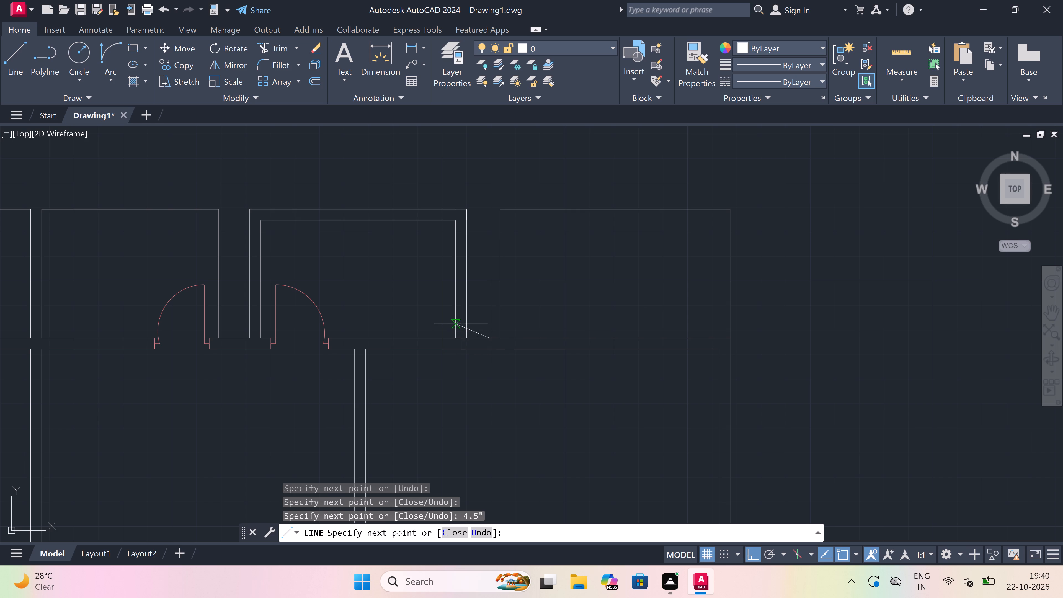
scroll(474, 204, up, 3)
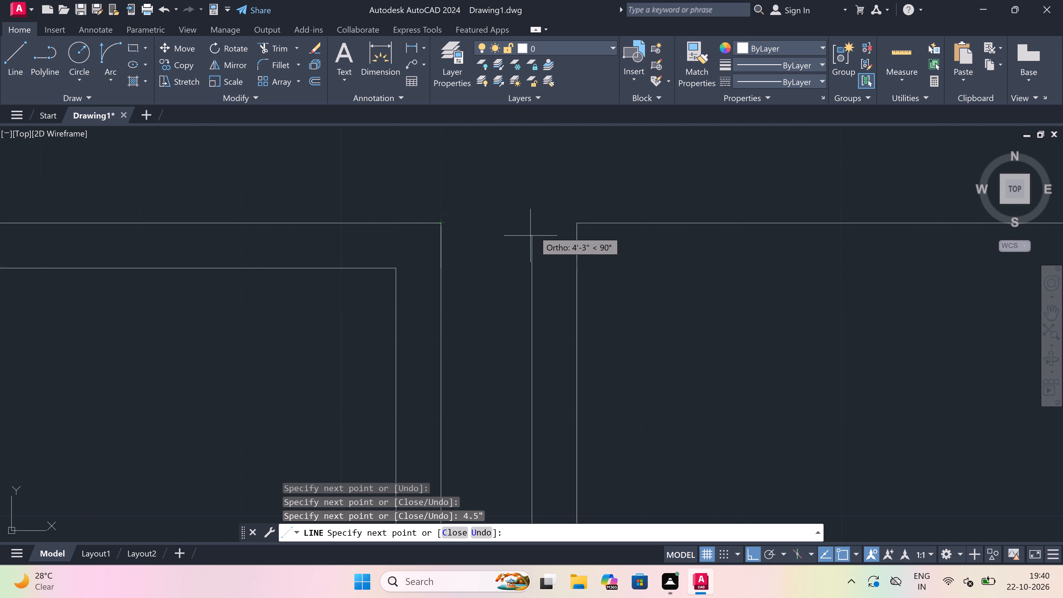
drag(535, 221, 537, 224)
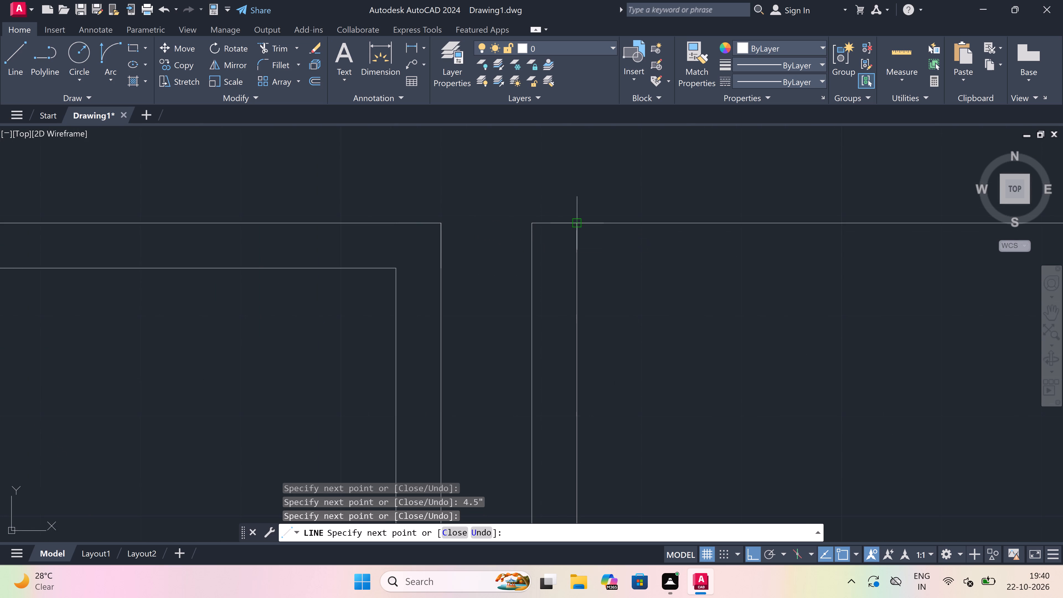
click(577, 225)
key(Escape)
scroll(502, 208, down, 4)
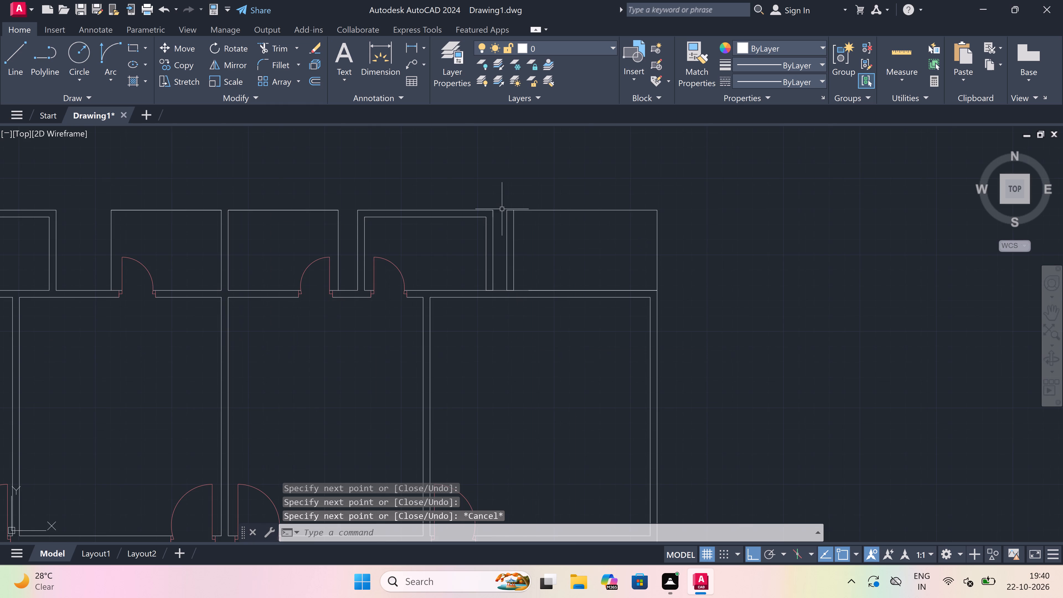
Trim away both lines of the neighbouring room's old right wall, including the leftover stub at its top corner.
scroll(495, 231, up, 2)
text(tr)
key(space)
click(509, 259)
click(453, 287)
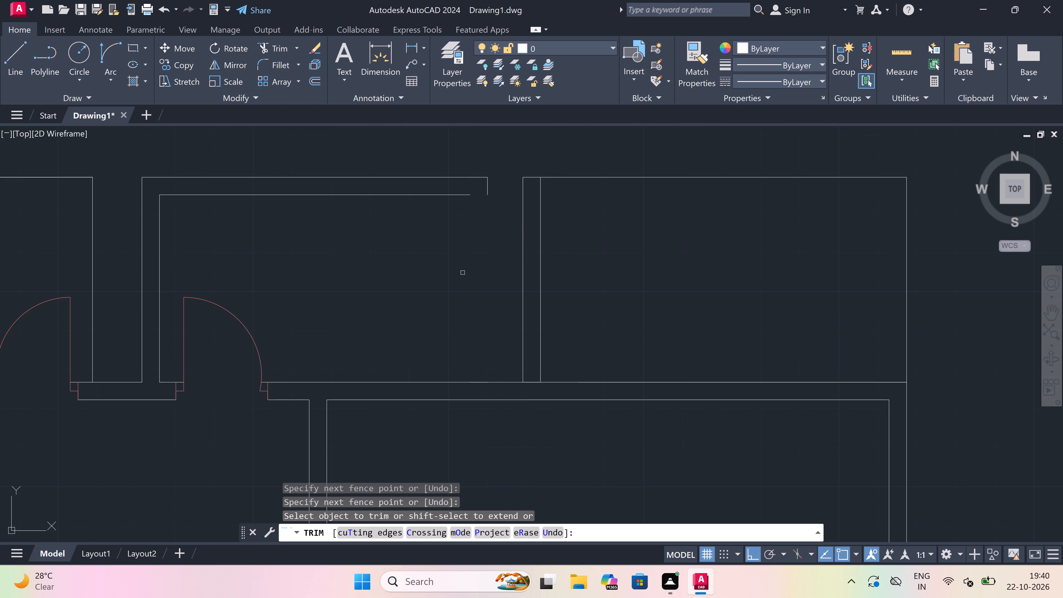
drag(486, 196, 486, 193)
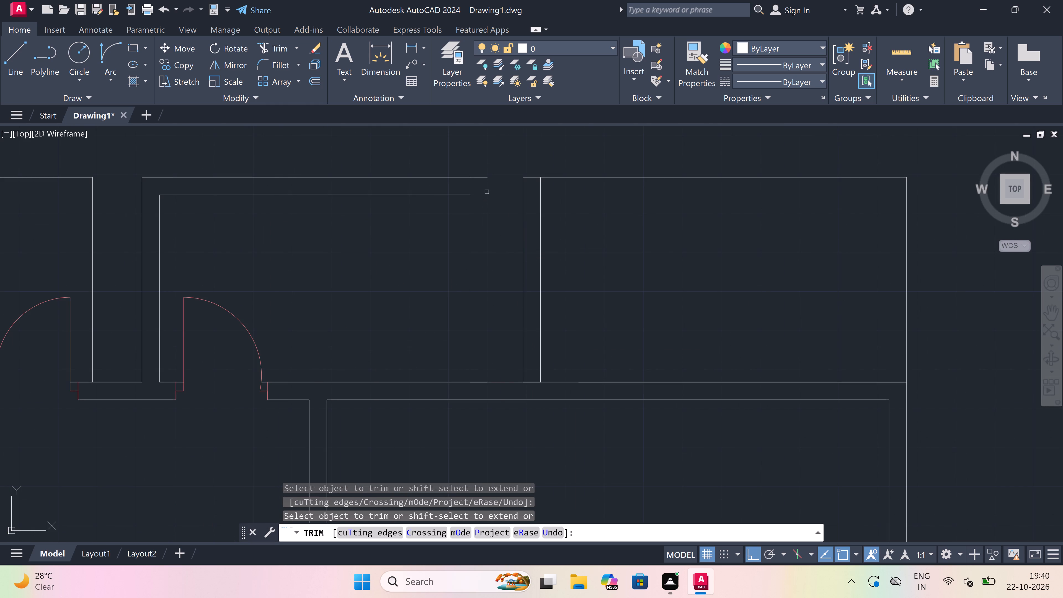
key(Escape)
Extend the neighbouring room's outer and inner top wall lines to the new double-line wall.
text(ex)
key(space)
click(466, 163)
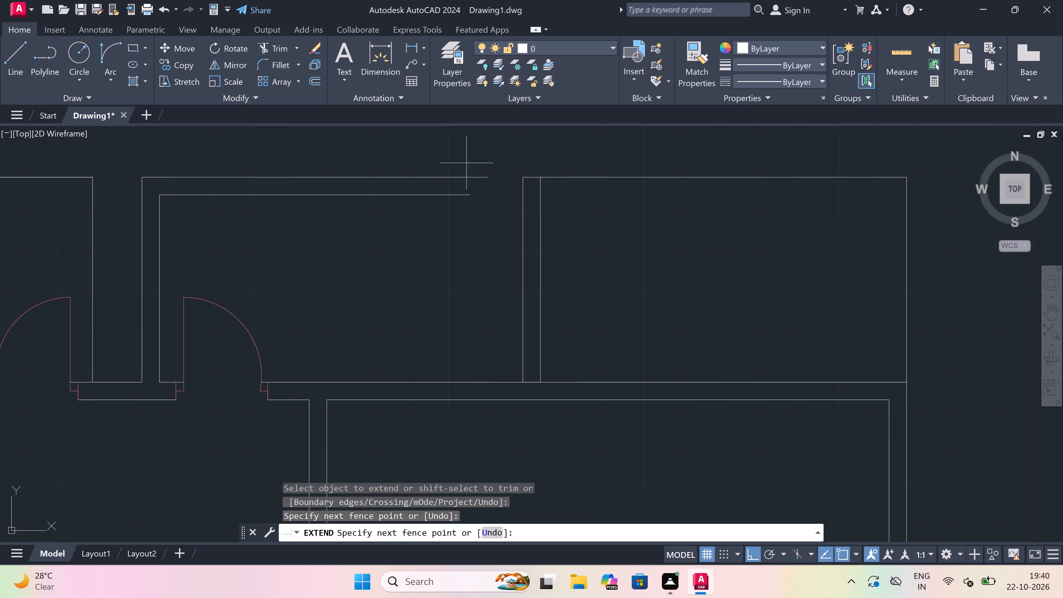
click(452, 262)
key(Escape)
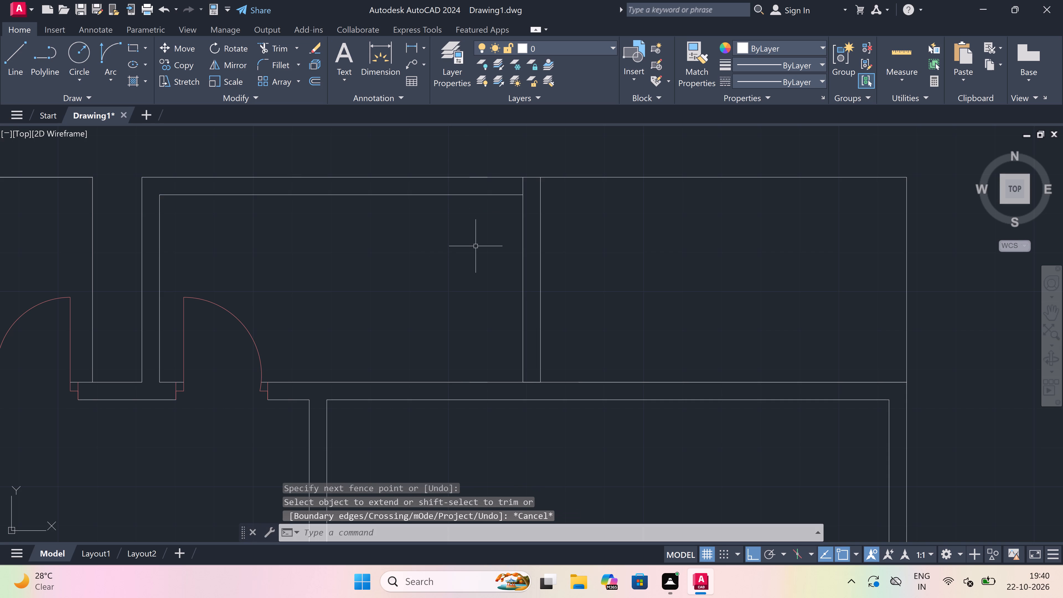
Trim the new wall's left line between the two top wall lines to open up the wall corner.
key(t)
key(r)
key(space)
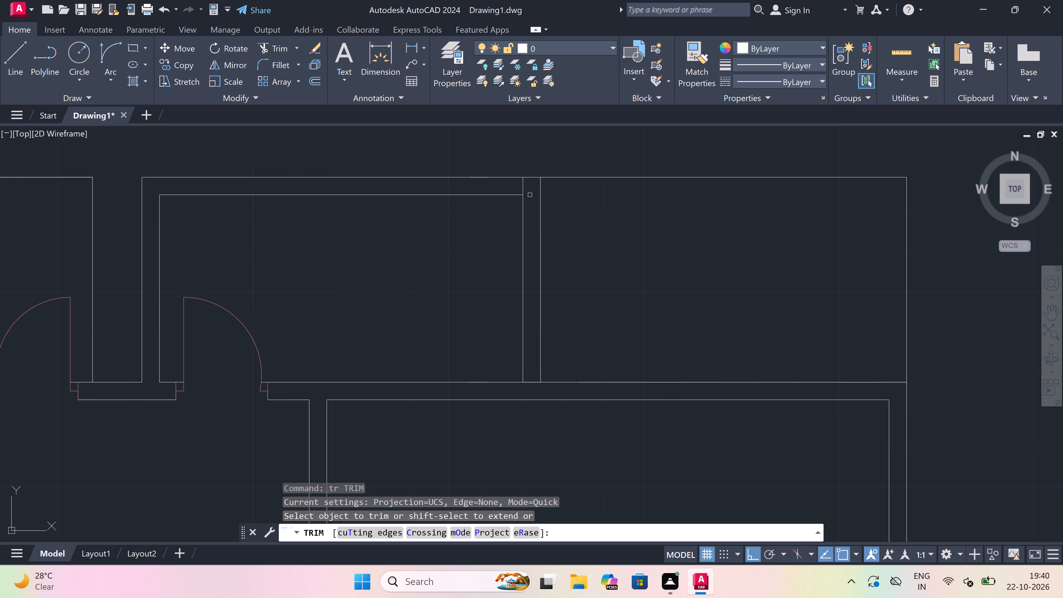
click(525, 188)
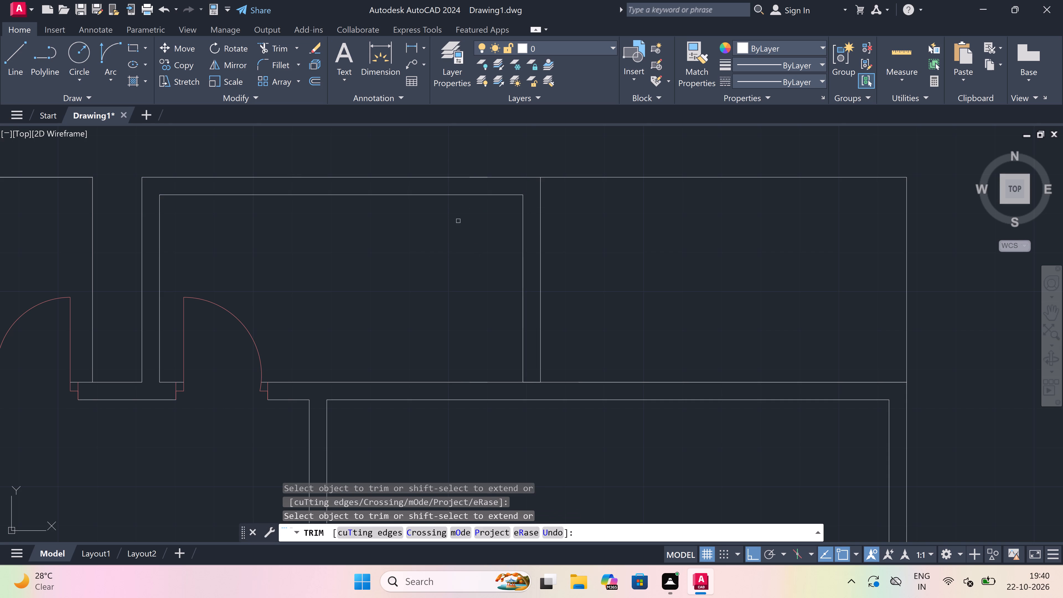
scroll(438, 234, down, 2)
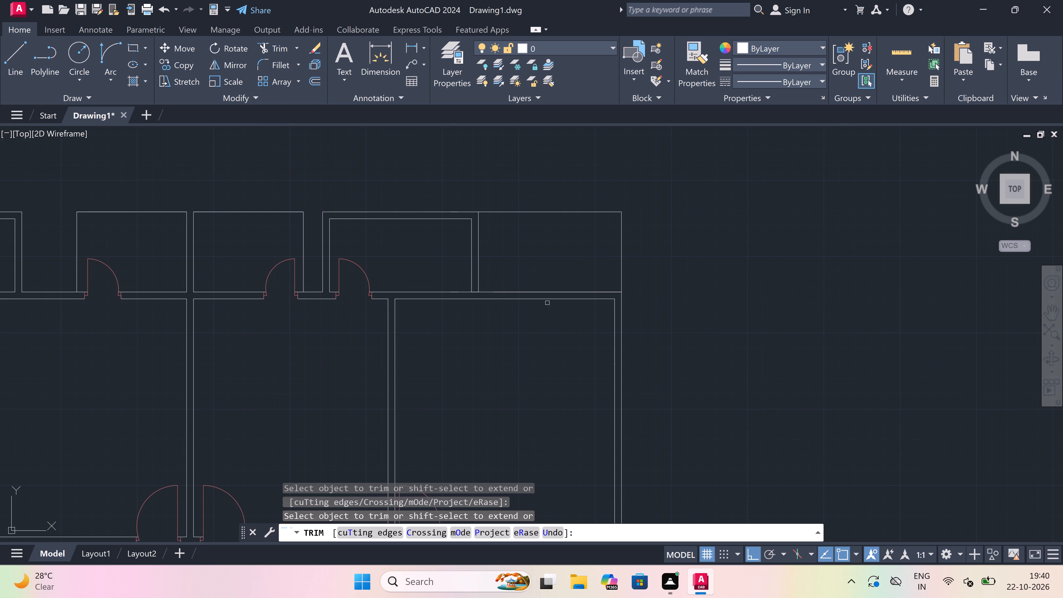
key(Escape)
Erase the duplicate bottom line of the top-right room that overlaps the existing wall line.
scroll(596, 295, up, 1)
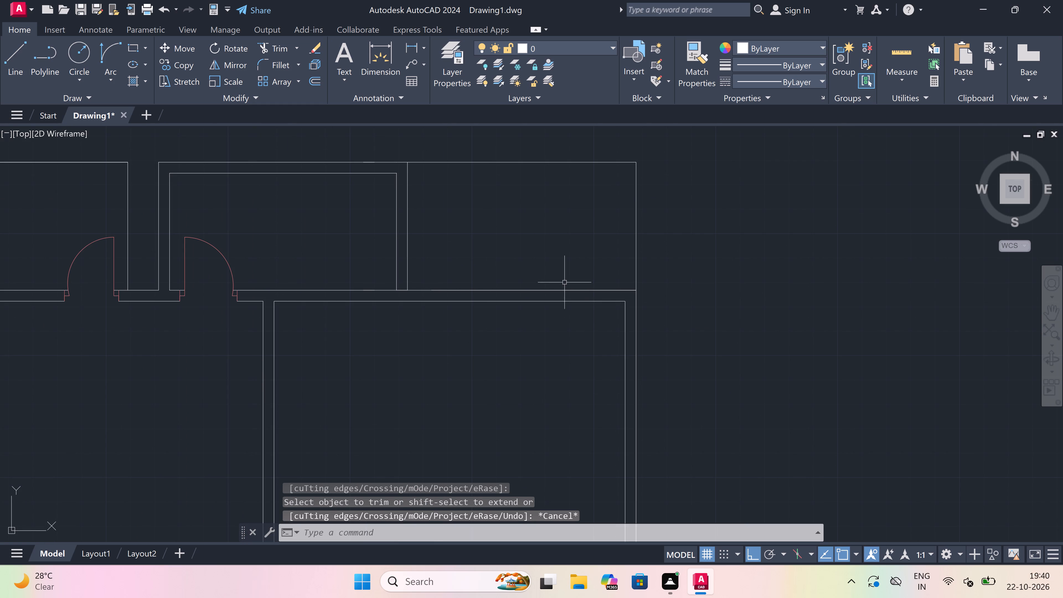
click(559, 290)
key(Delete)
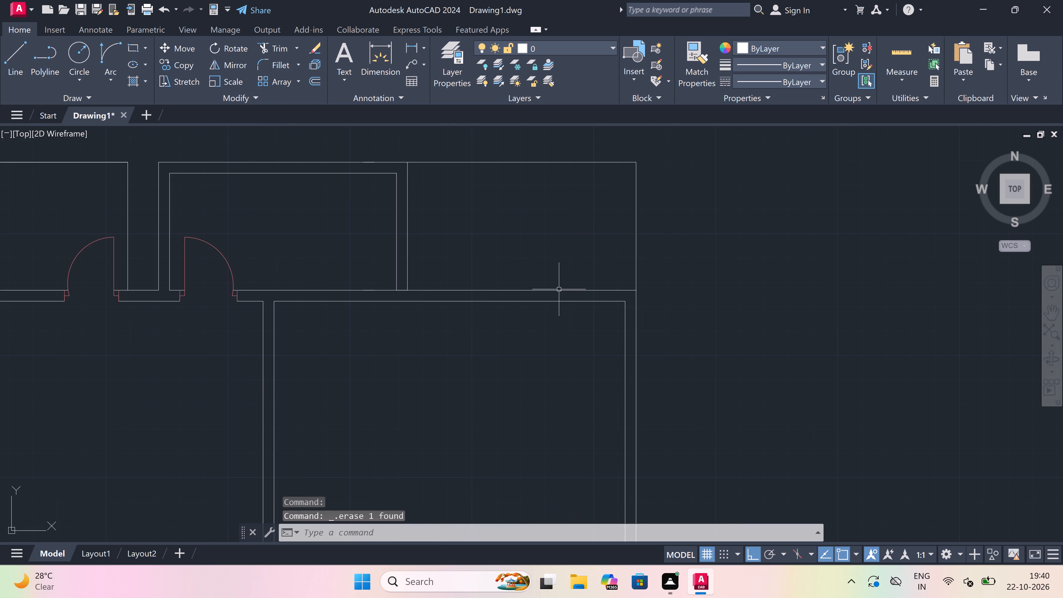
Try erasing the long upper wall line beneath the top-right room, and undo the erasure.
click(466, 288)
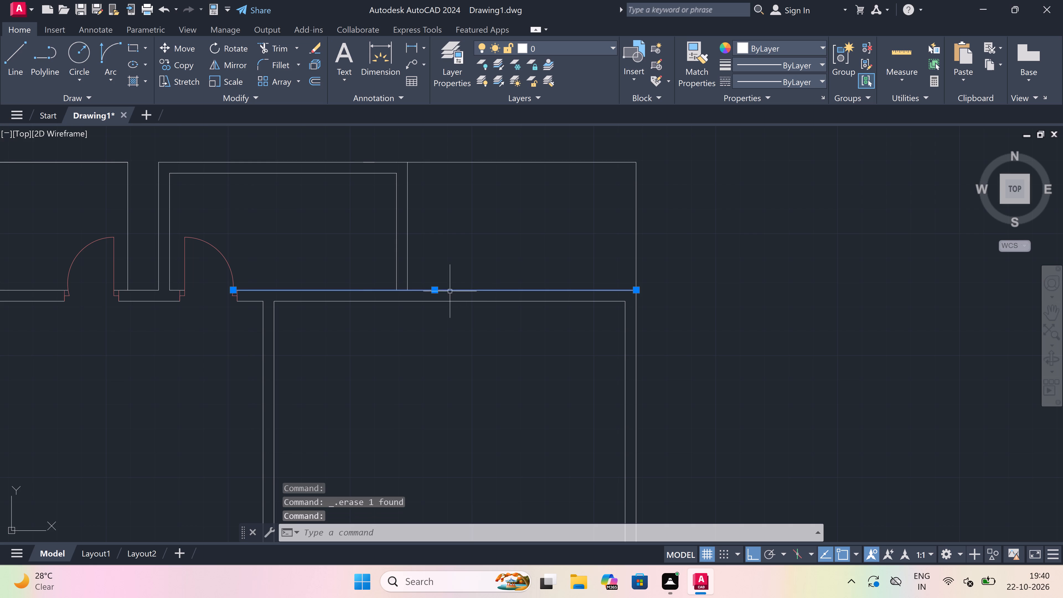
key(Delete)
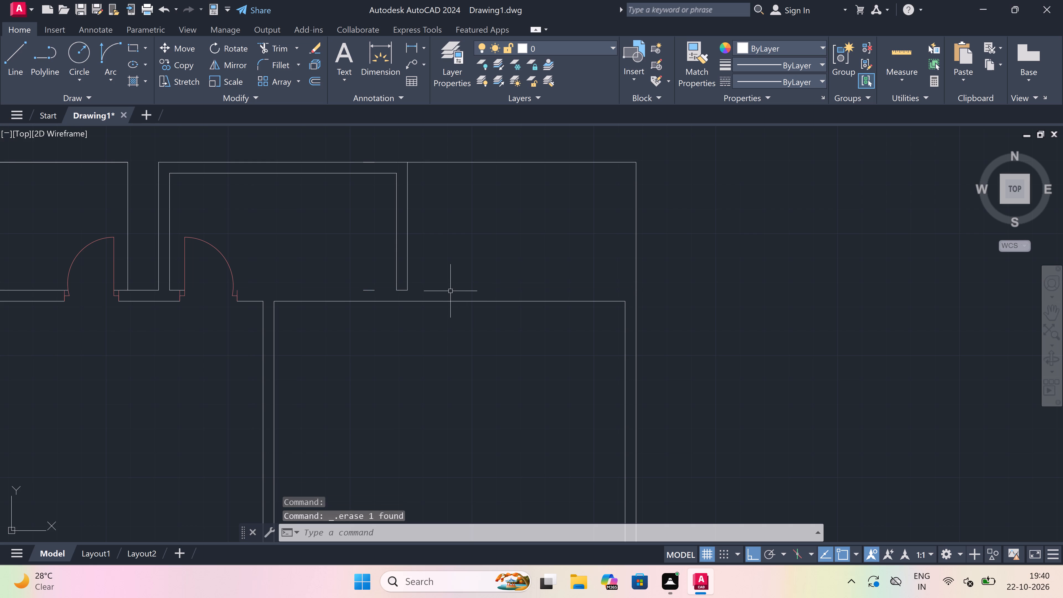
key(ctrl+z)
Trim the horizontal wall line between the two dividing wall lines to join the walls at the bottom junction.
key(t)
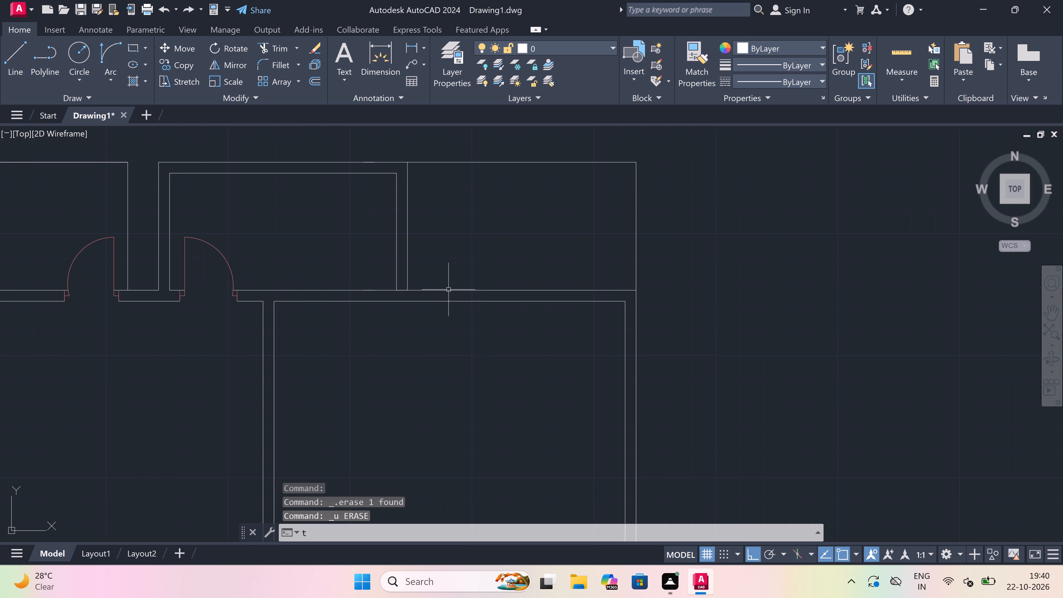
key(r)
key(space)
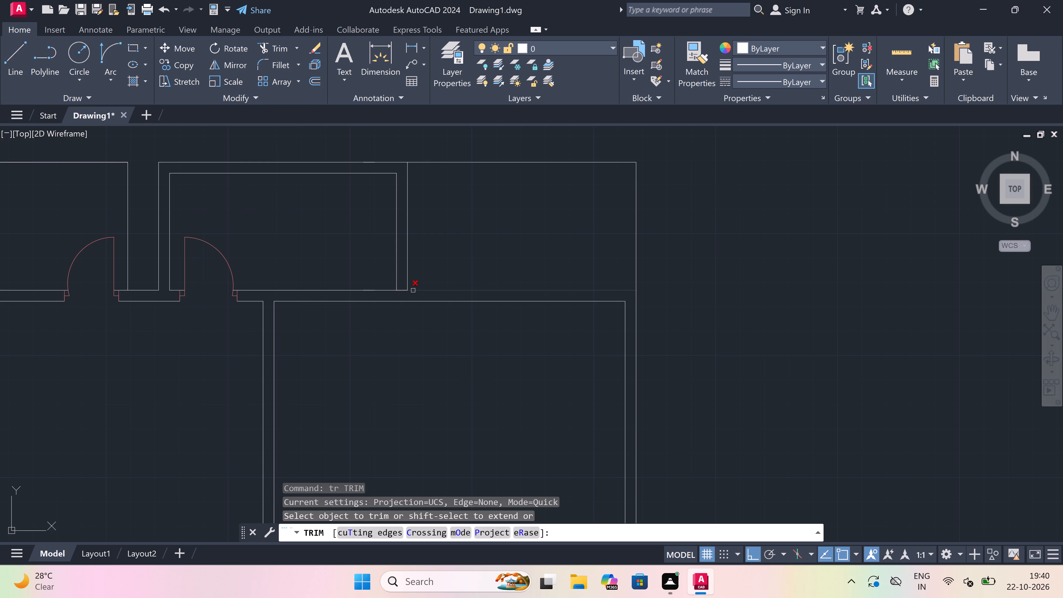
scroll(385, 283, up, 2)
scroll(420, 308, up, 1)
click(429, 307)
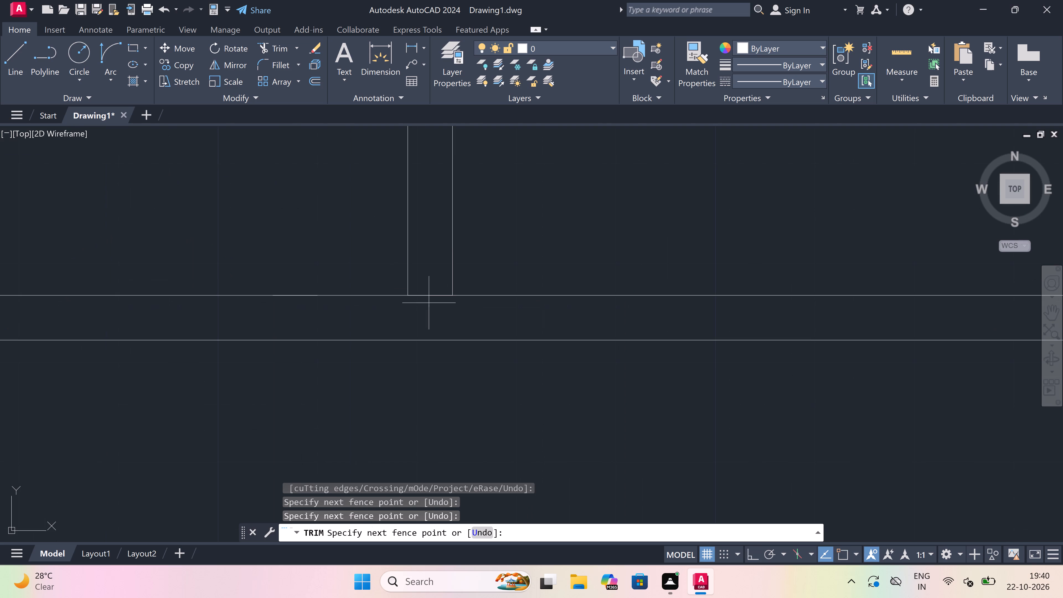
click(435, 276)
scroll(435, 275, down, 4)
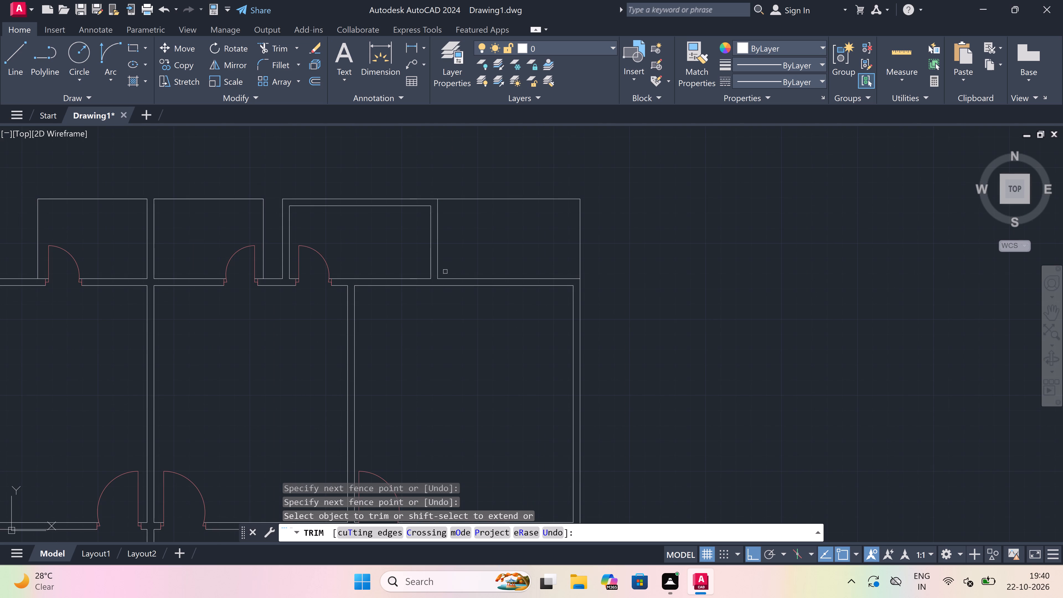
key(Escape)
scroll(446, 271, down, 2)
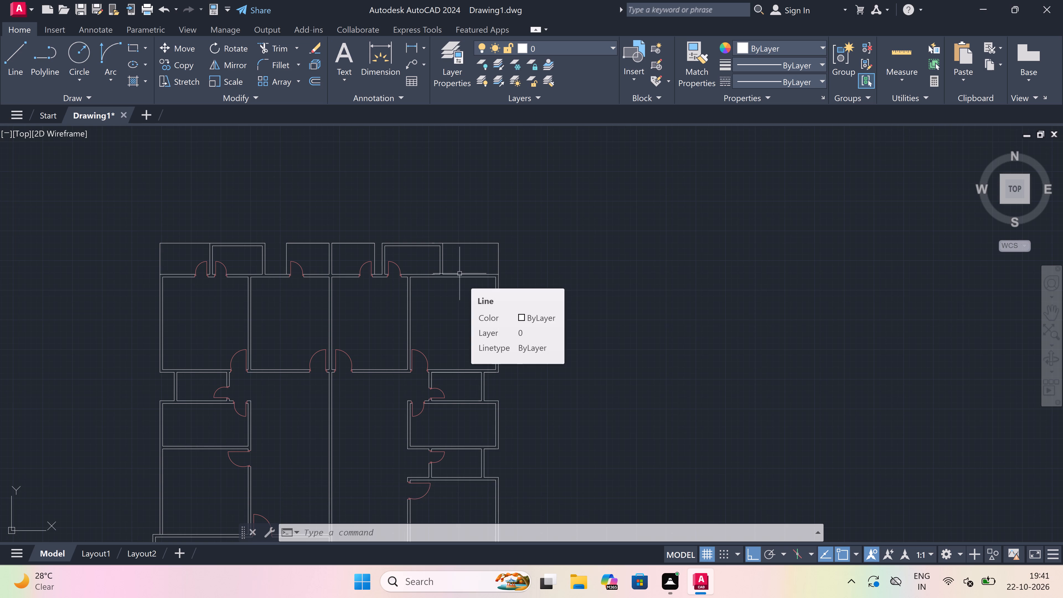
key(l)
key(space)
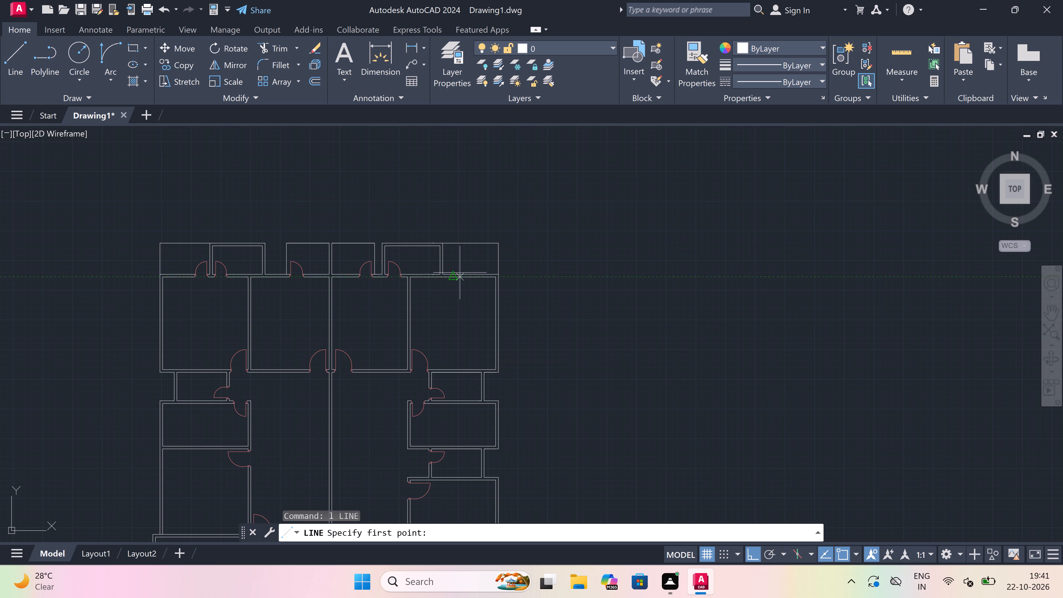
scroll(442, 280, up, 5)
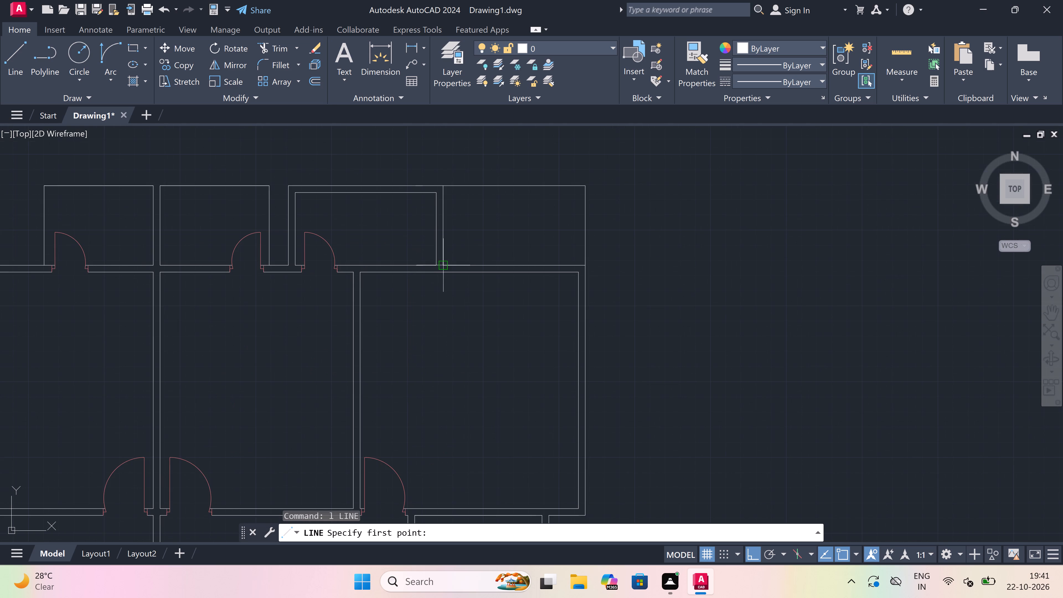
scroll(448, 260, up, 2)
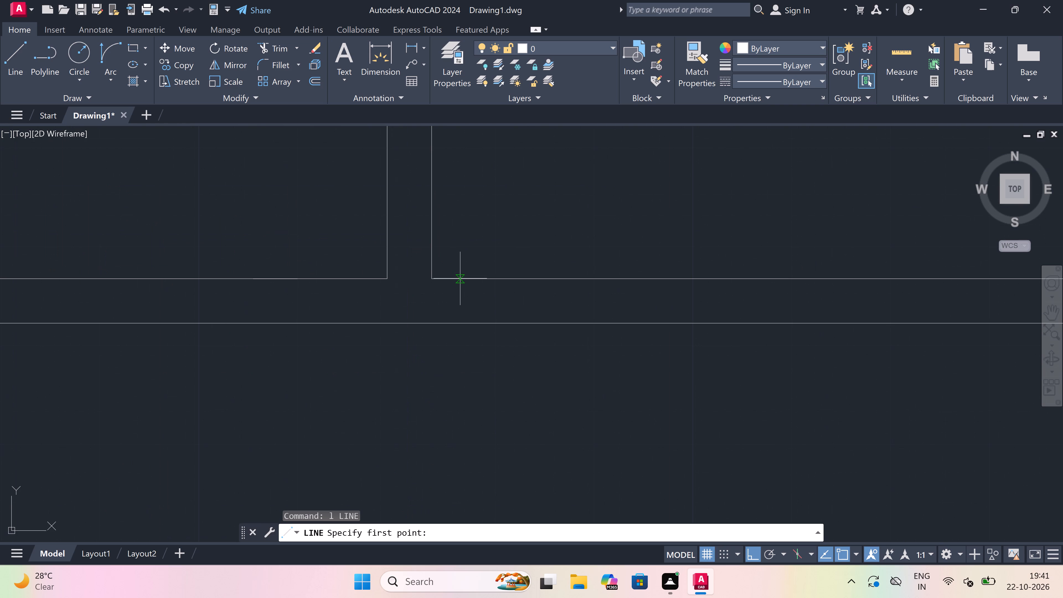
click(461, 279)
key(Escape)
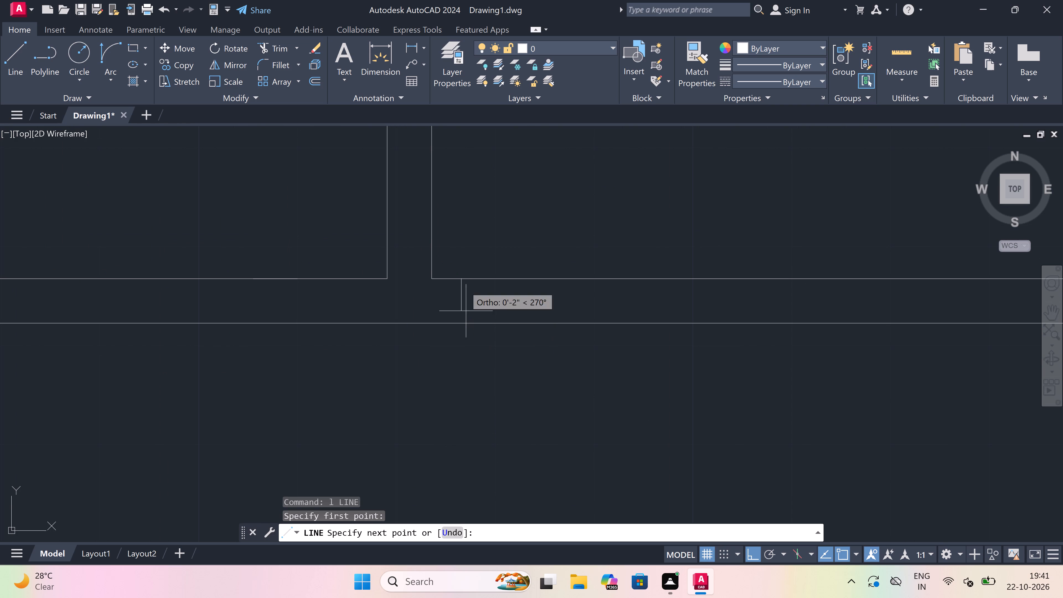
On layer line1, draw a door jamb across the top-right room's bottom wall near its left wall, with a 2" stop and 2' leaf upward.
click(576, 42)
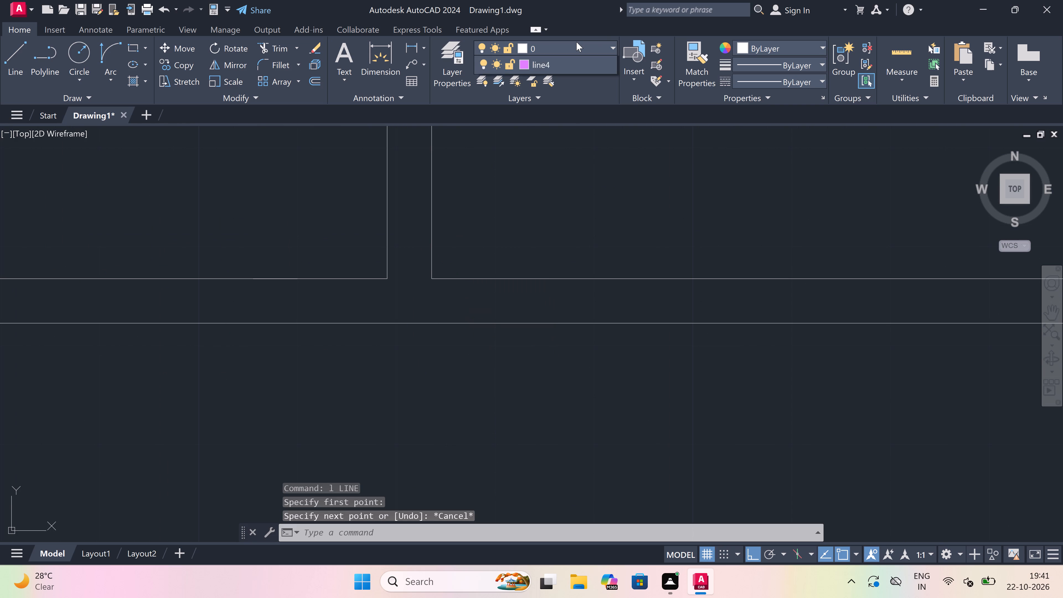
click(571, 80)
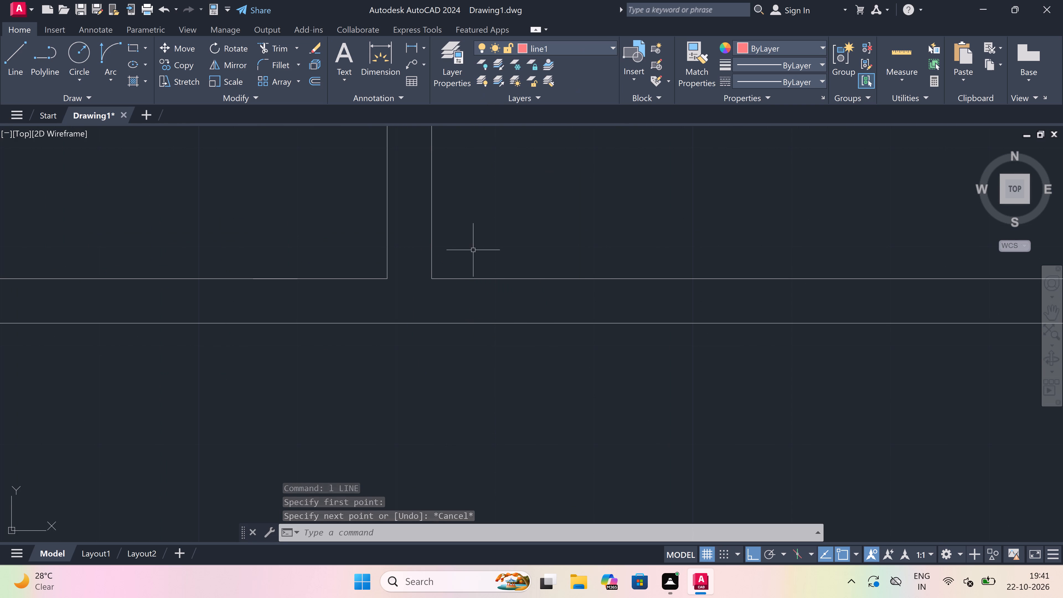
key(space)
click(467, 279)
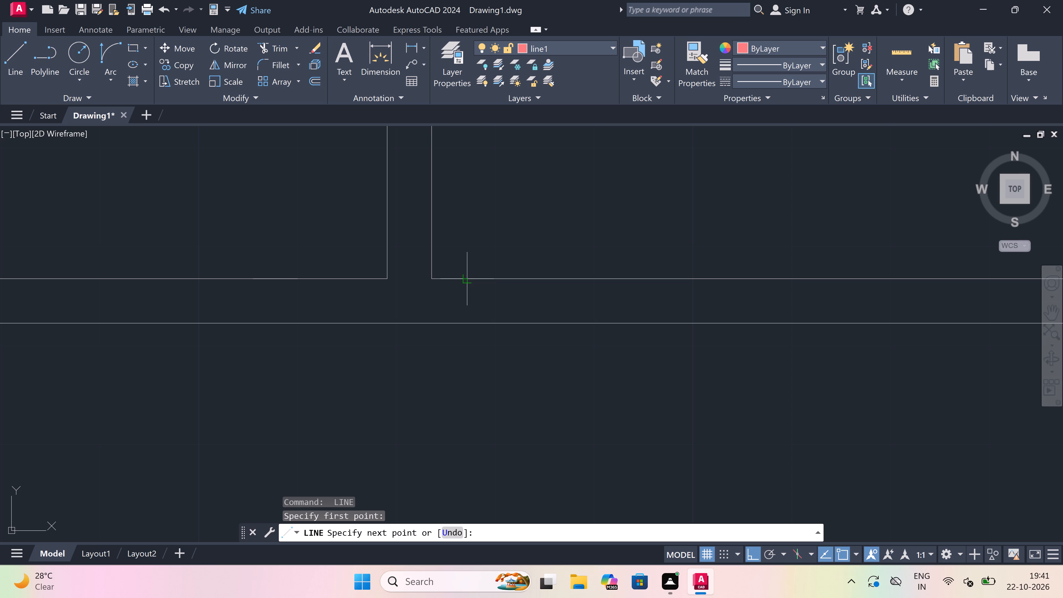
click(470, 322)
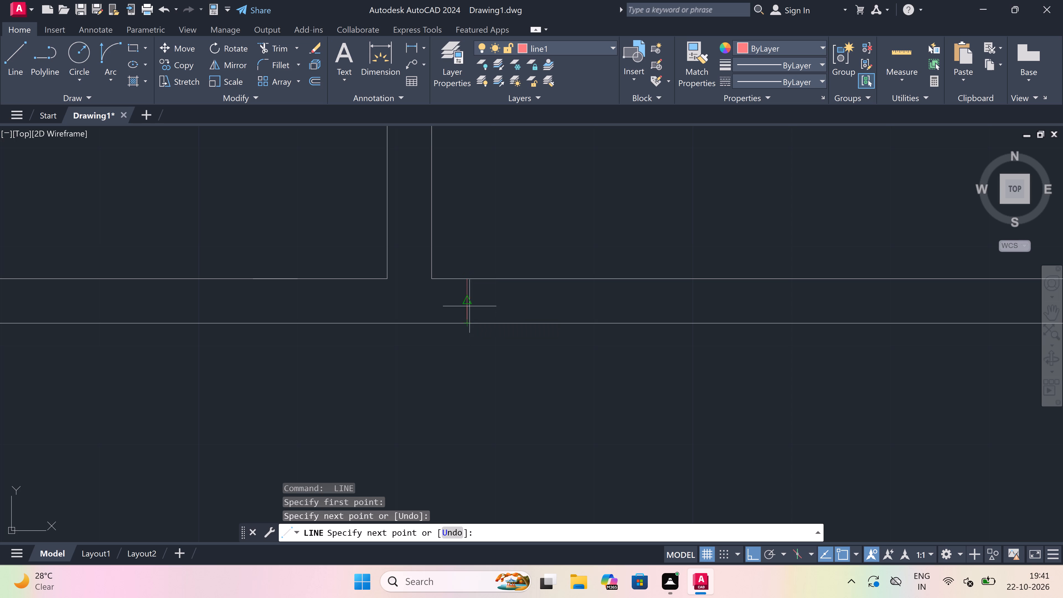
click(469, 303)
key(2)
text(")
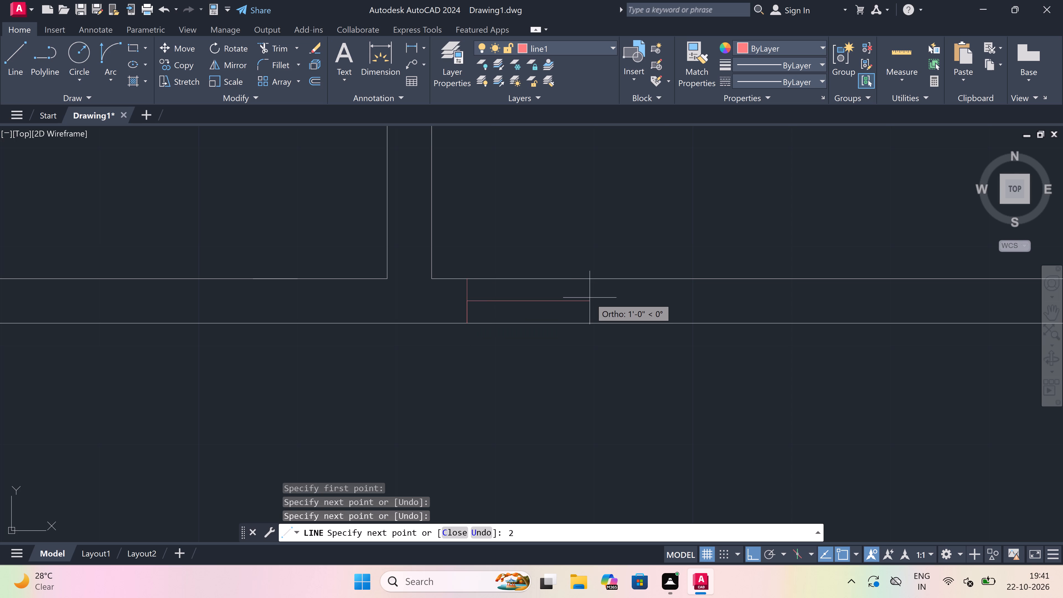
key(space)
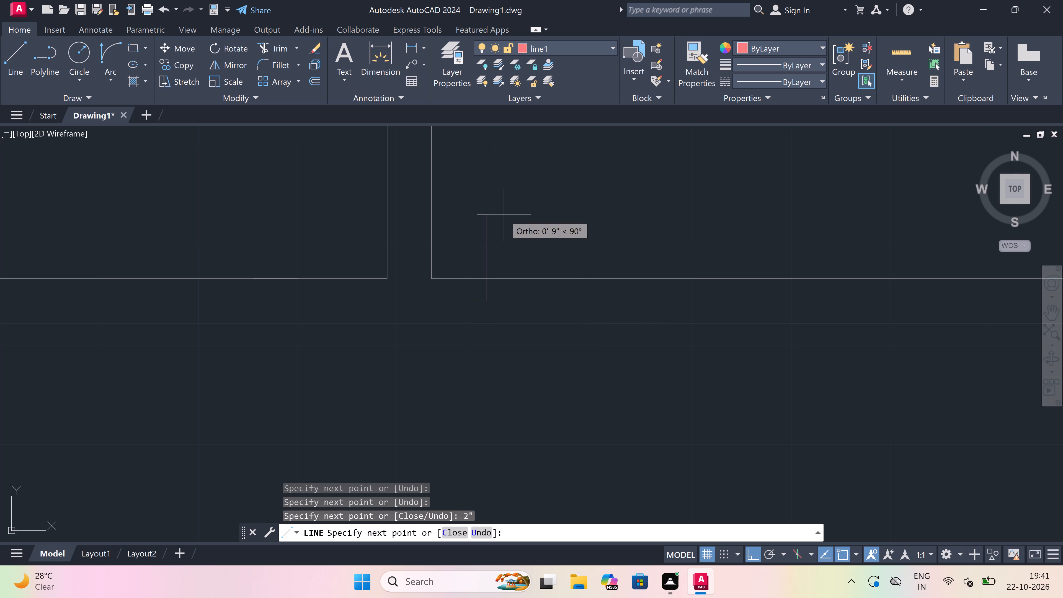
text(2')
key(space)
key(Escape)
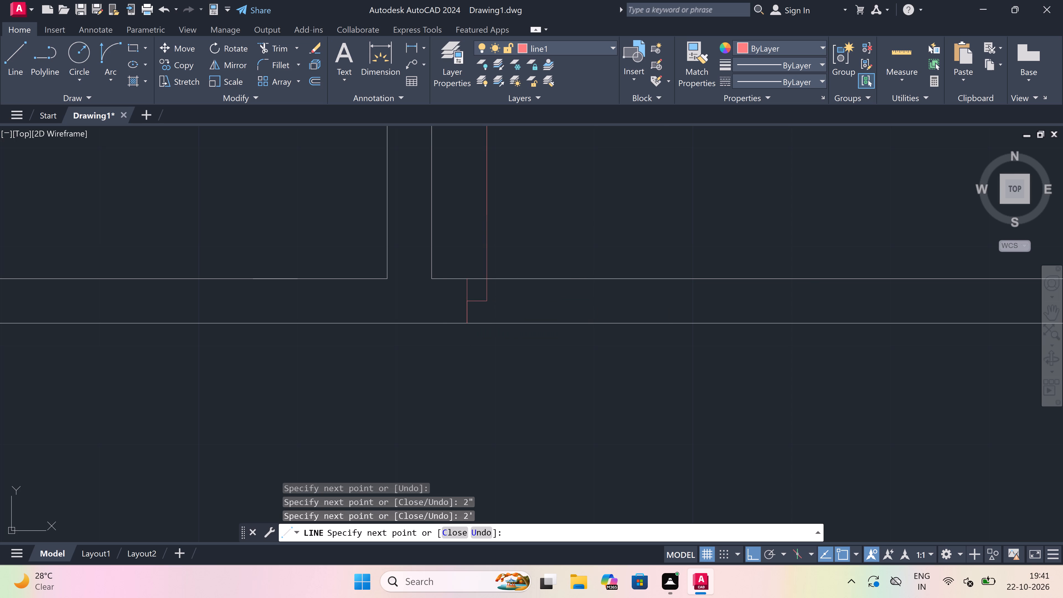
Draw the opposite jamb across the same wall, with a 2" stop from its midpoint towards the door leaf.
key(space)
scroll(435, 340, down, 4)
scroll(459, 321, up, 3)
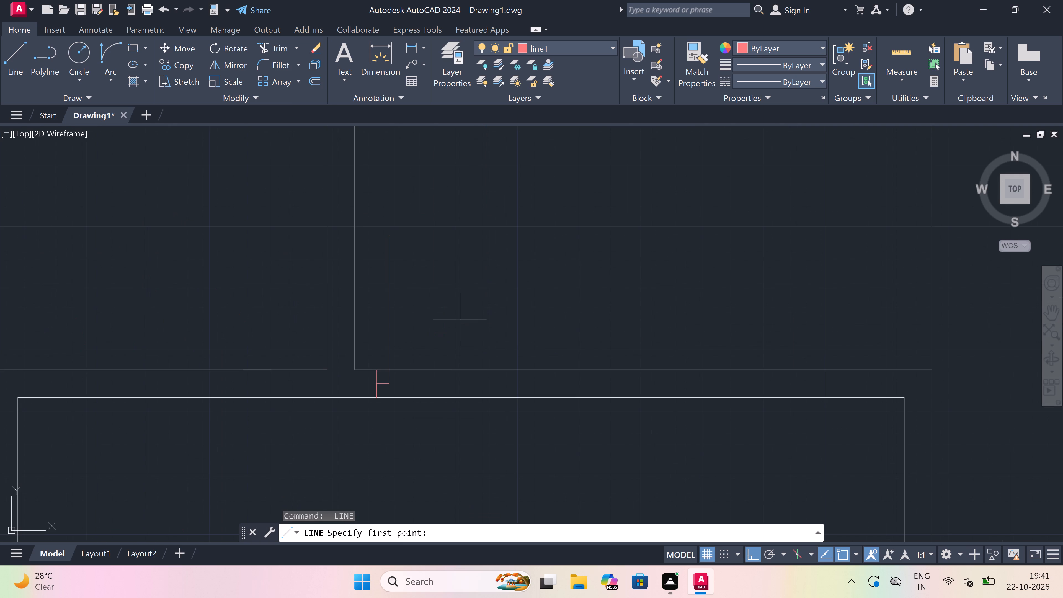
click(522, 367)
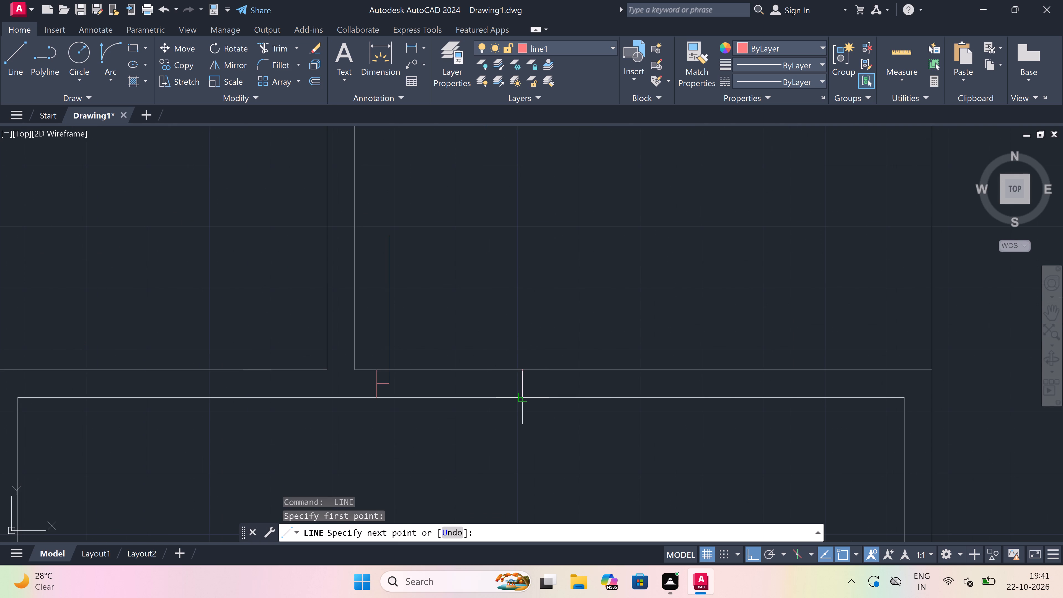
click(524, 395)
click(526, 385)
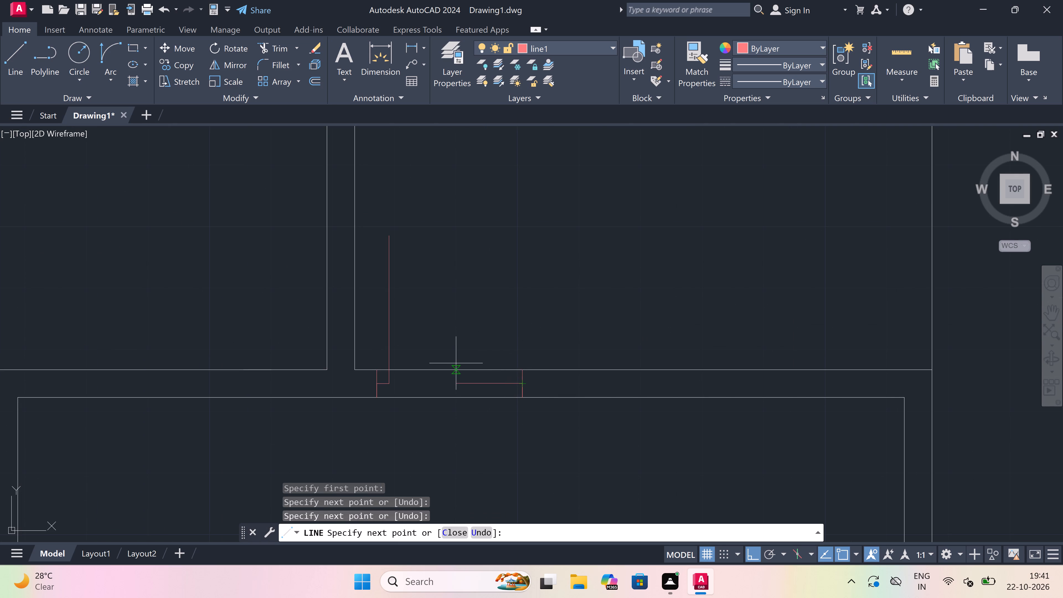
text(2")
key(space)
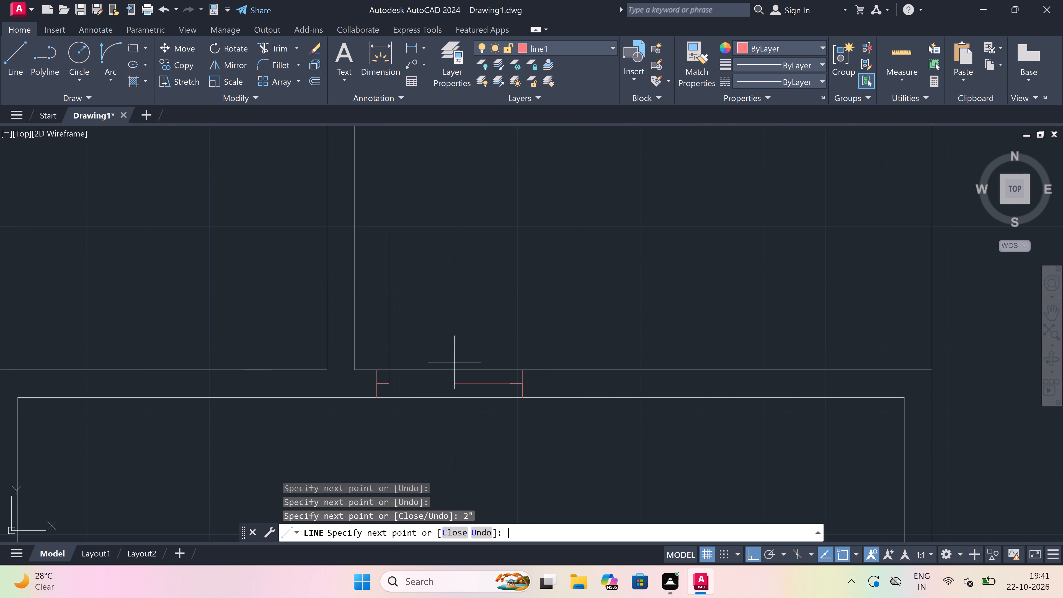
key(Escape)
Draw the door swing arc from the top of the leaf to the end of the opposite 2" stop.
drag(114, 52, 119, 53)
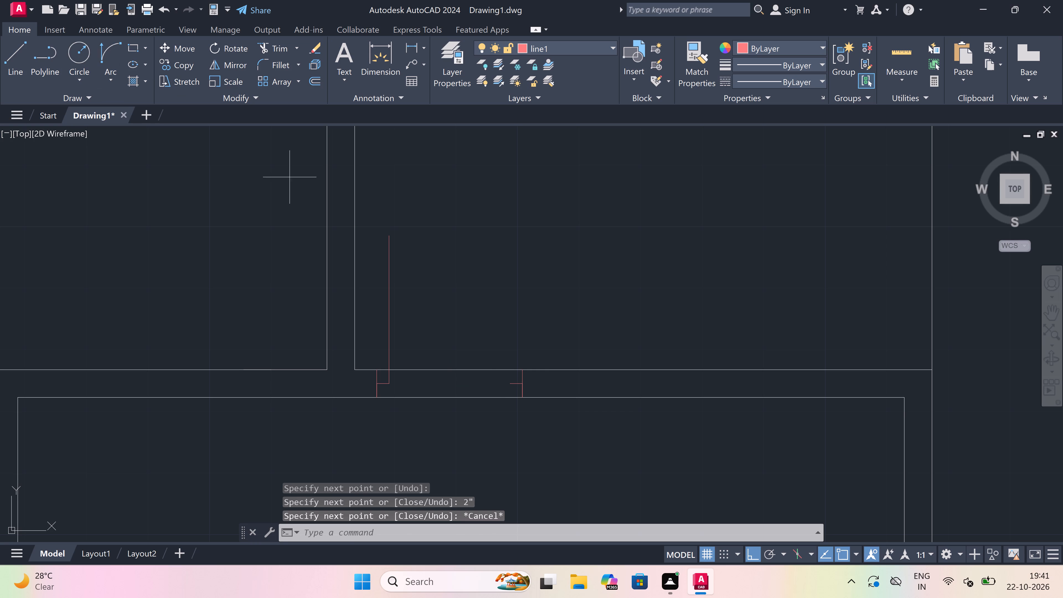
drag(385, 234, 408, 253)
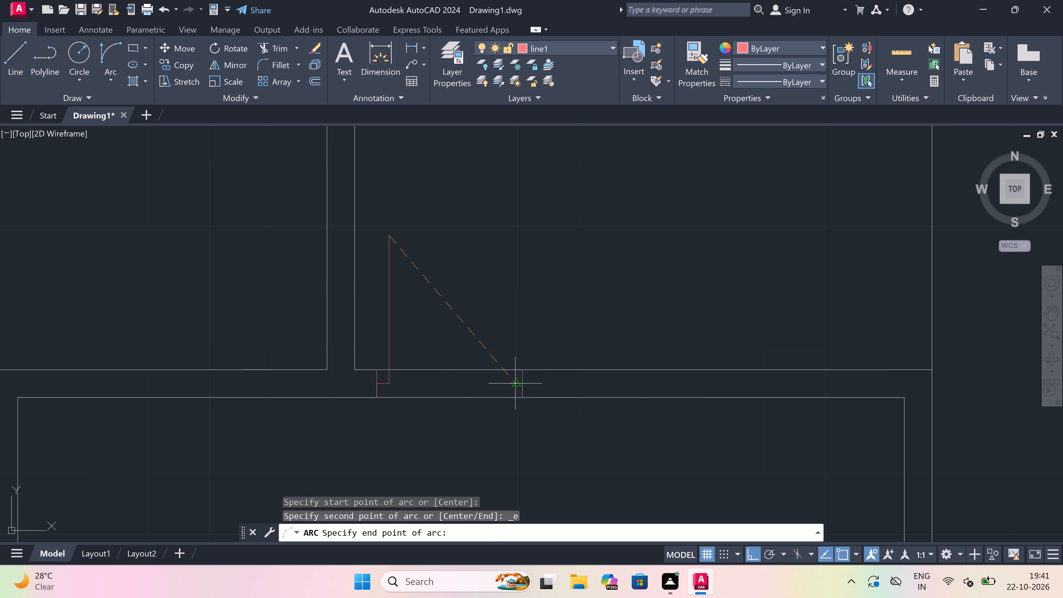
click(506, 383)
click(541, 279)
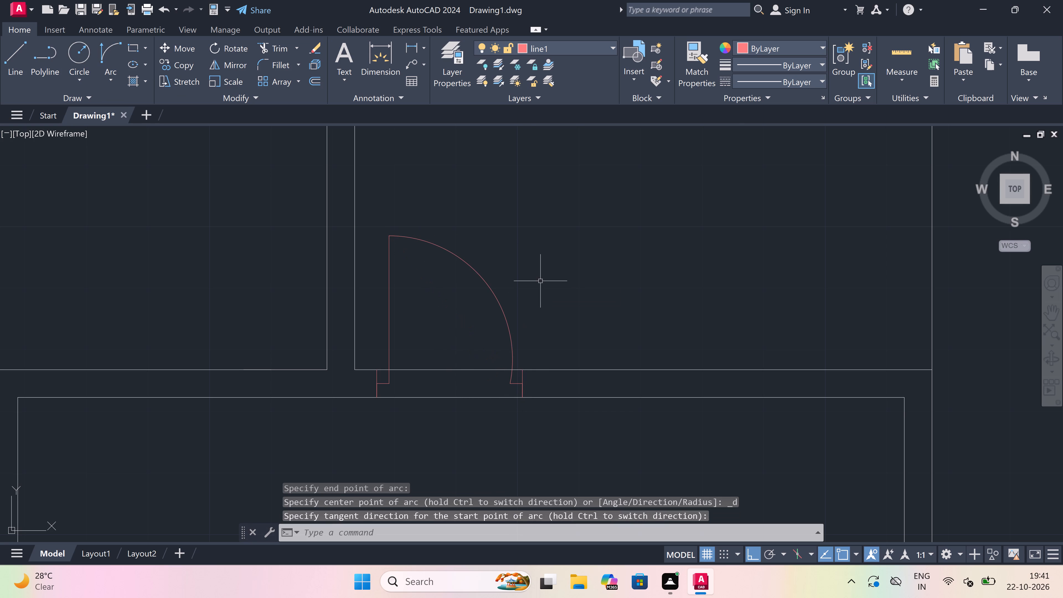
Trim both wall lines between the jambs of the new door to open the doorway.
key(t)
key(r)
key(space)
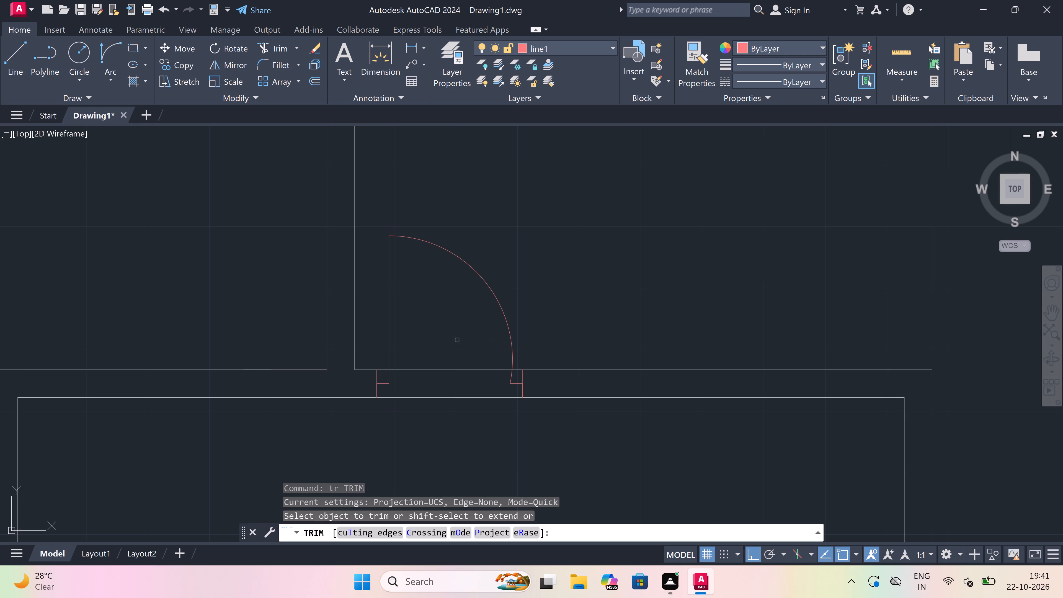
drag(444, 340, 444, 343)
click(426, 439)
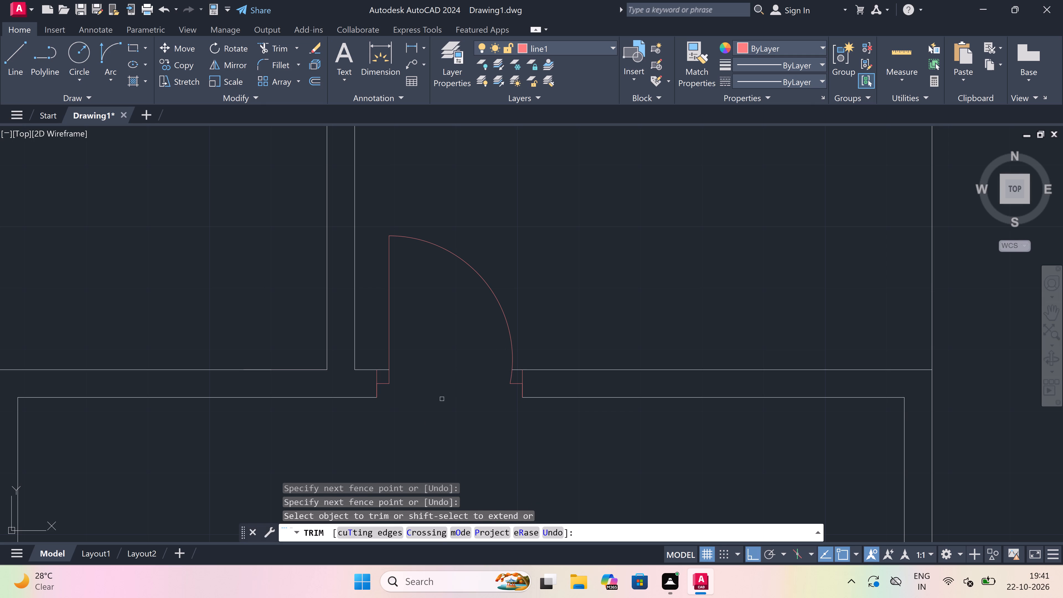
key(Escape)
On layer line3, draw a window end line across the upper-left room's outer left wall and a 5' line upward from its midpoint.
scroll(462, 355, down, 7)
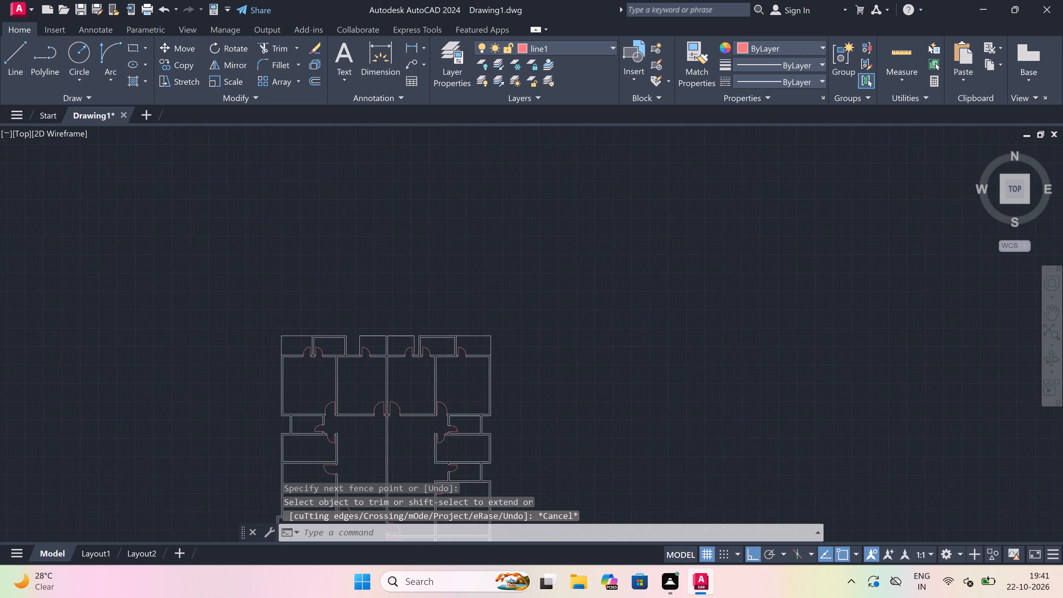
click(560, 42)
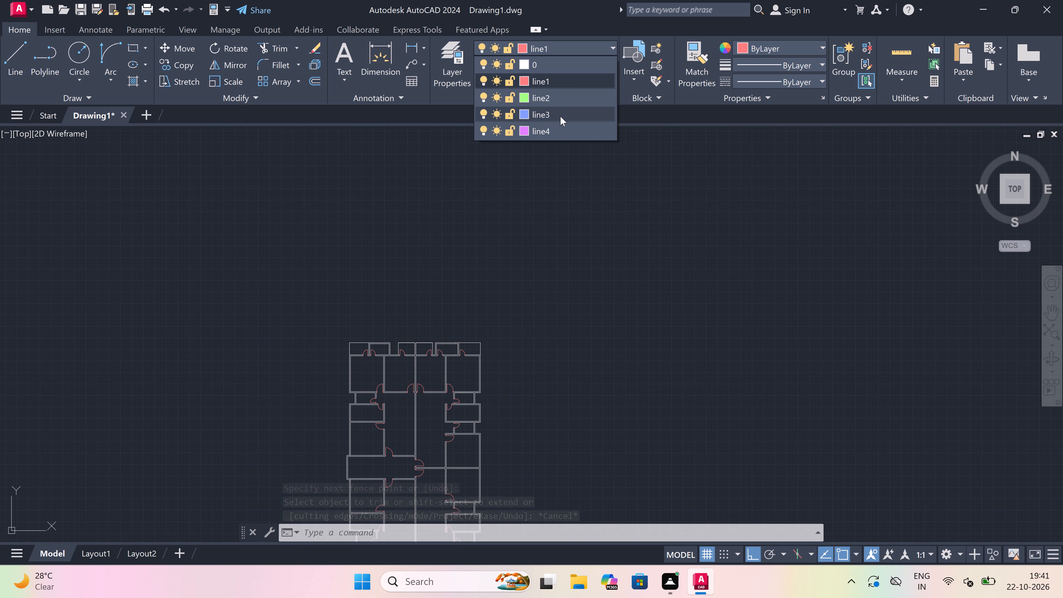
click(561, 110)
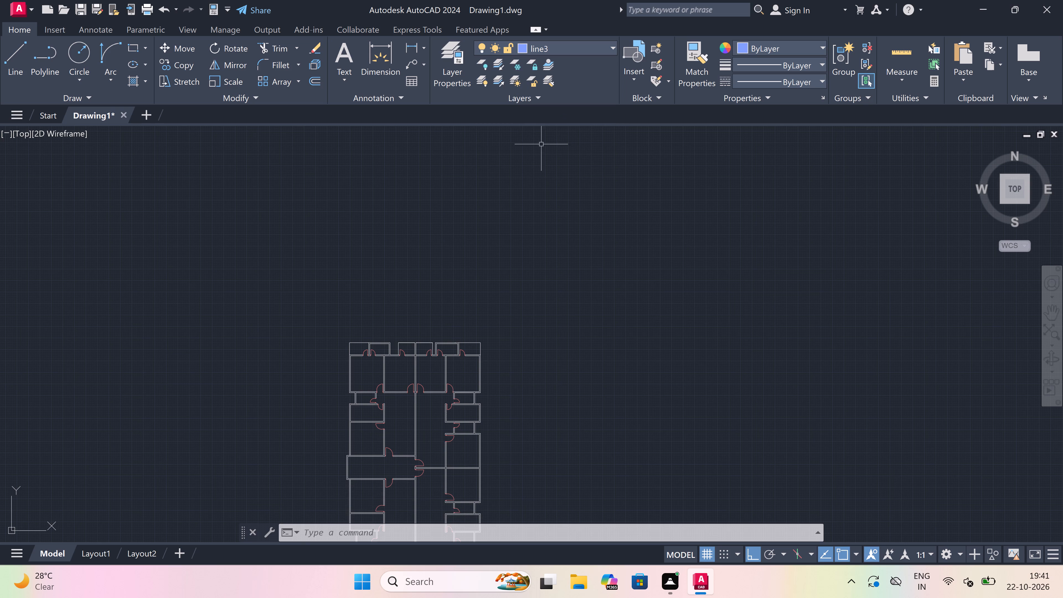
scroll(334, 377, up, 3)
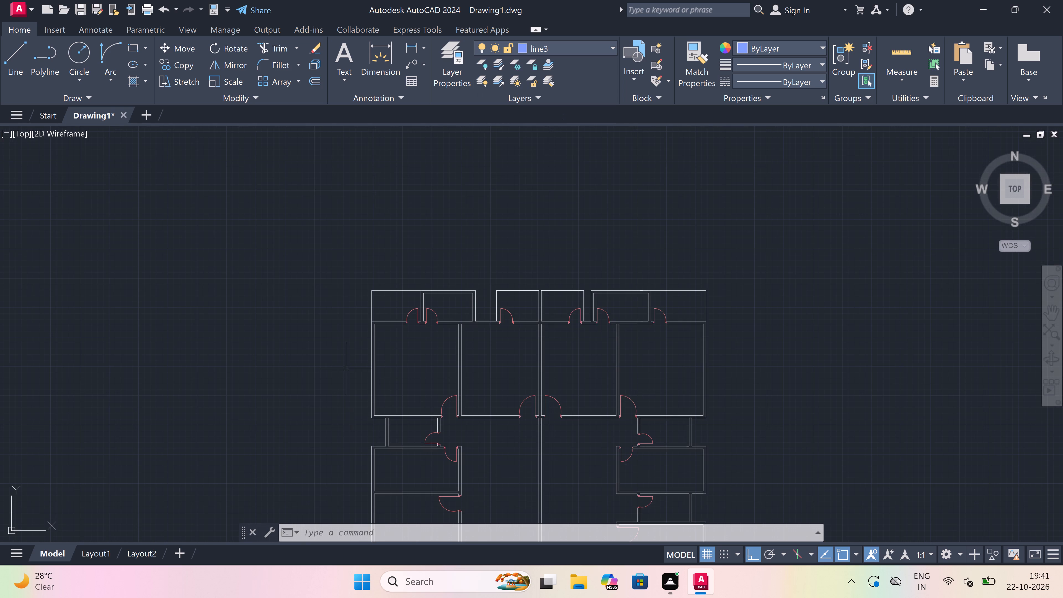
scroll(387, 385, up, 2)
key(l)
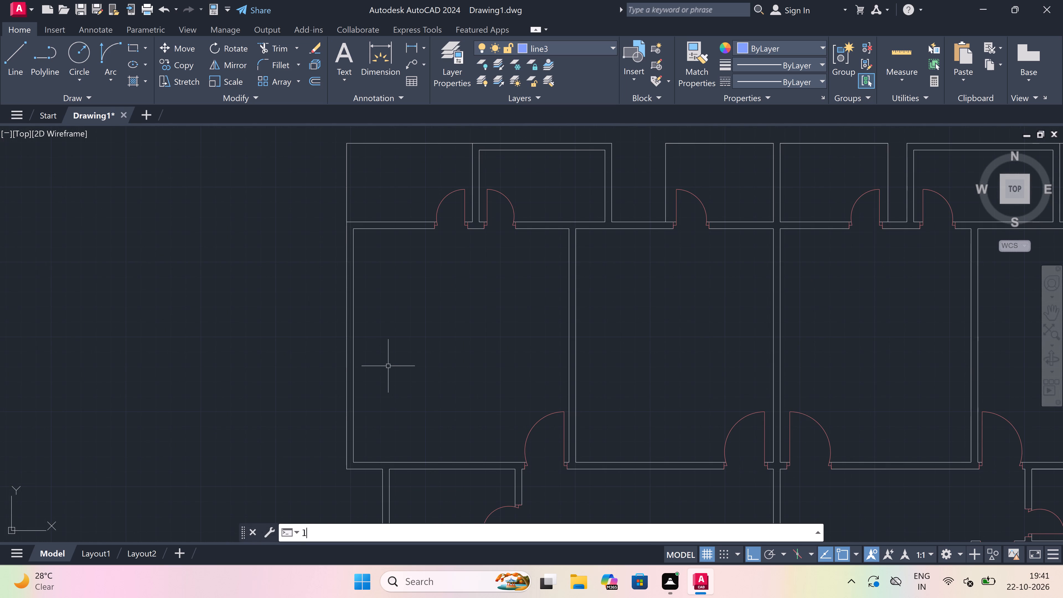
key(space)
scroll(353, 383, up, 1)
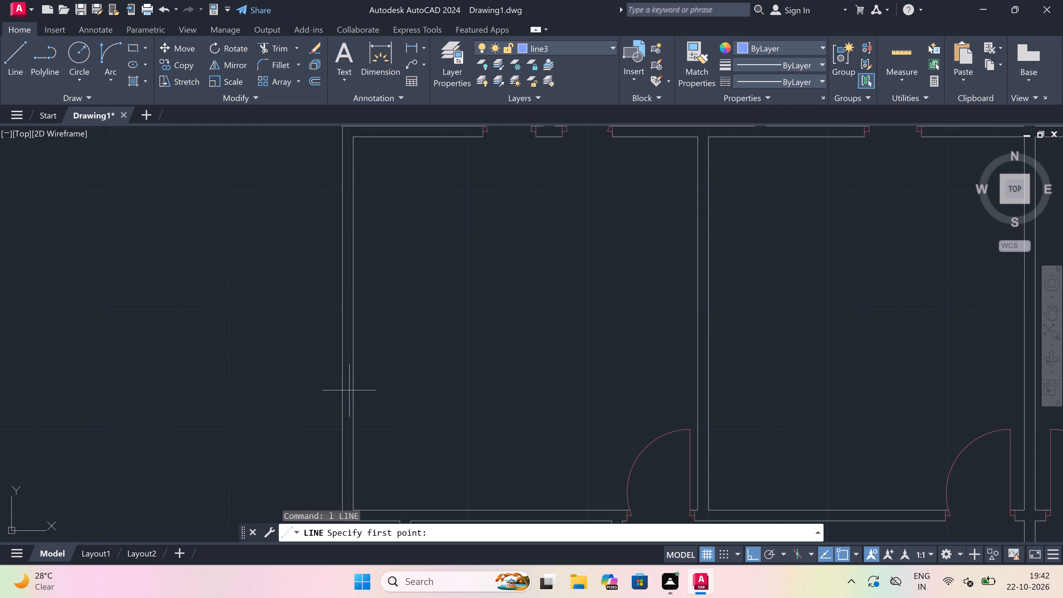
click(341, 403)
scroll(343, 401, up, 2)
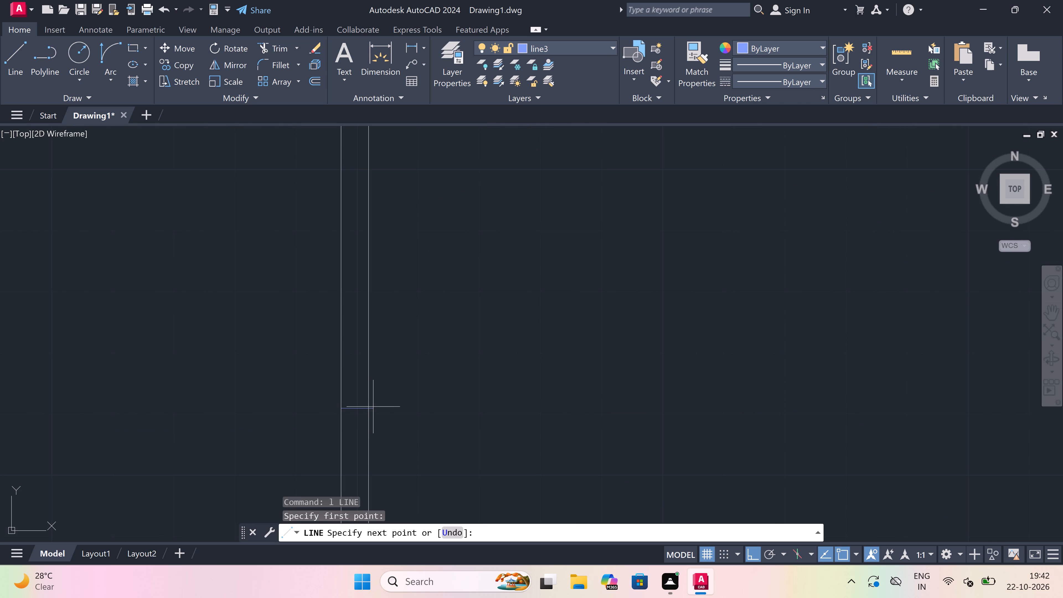
click(375, 407)
scroll(353, 410, up, 2)
drag(353, 409, 354, 378)
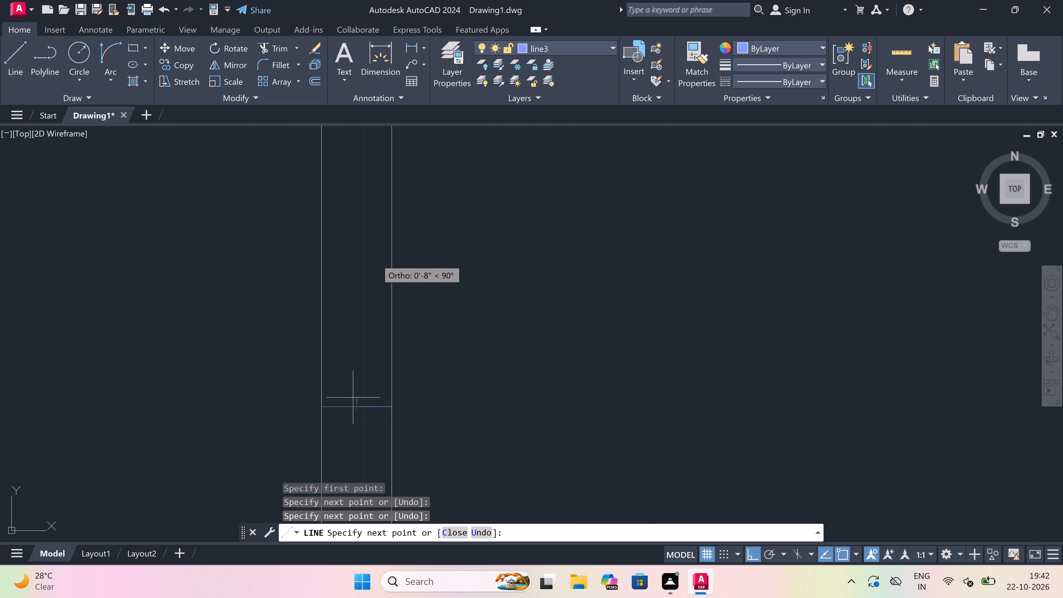
text(5')
key(space)
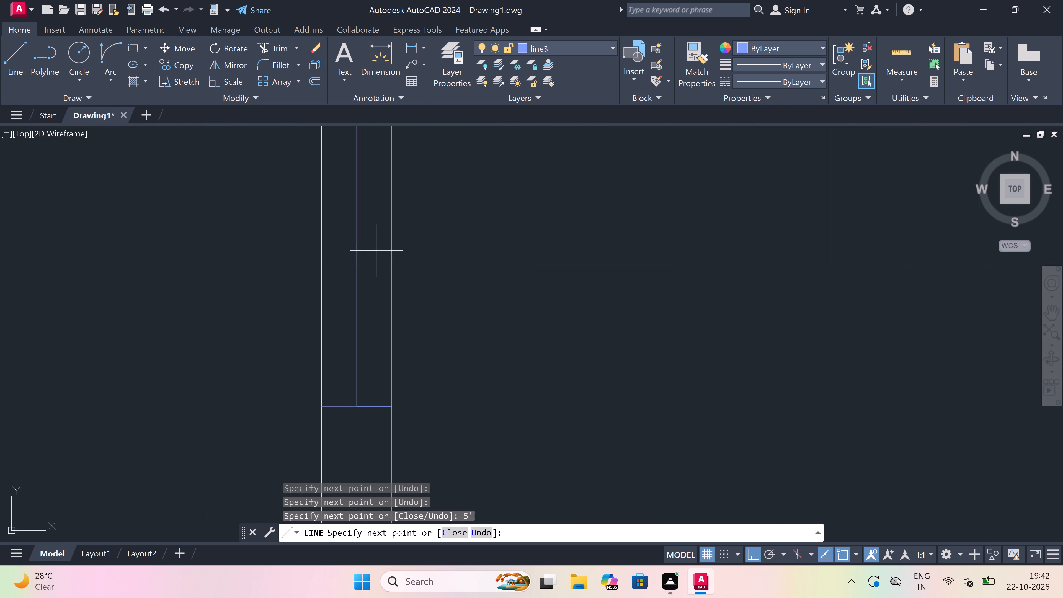
Draw the window's upper end line across both faces of the left wall at the top of the 5' centre line.
scroll(378, 251, down, 3)
scroll(352, 184, down, 3)
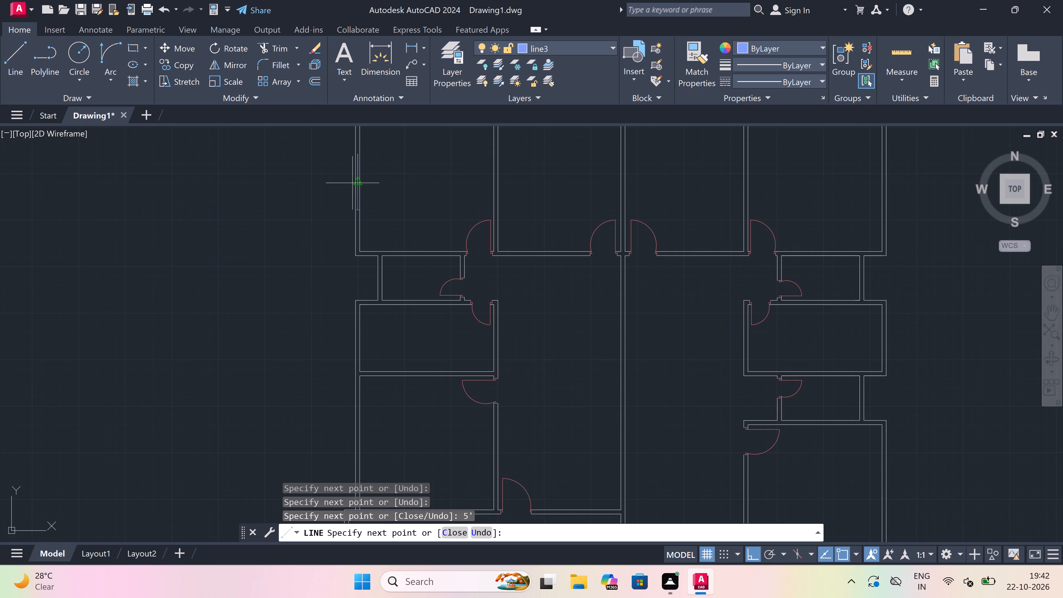
scroll(351, 144, up, 3)
scroll(371, 163, up, 2)
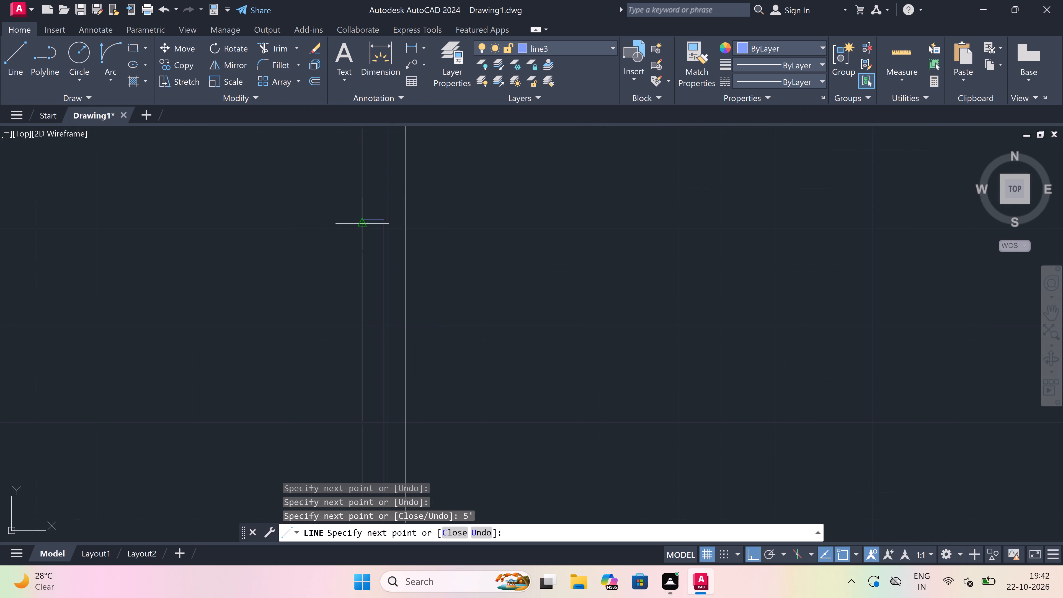
scroll(365, 222, up, 3)
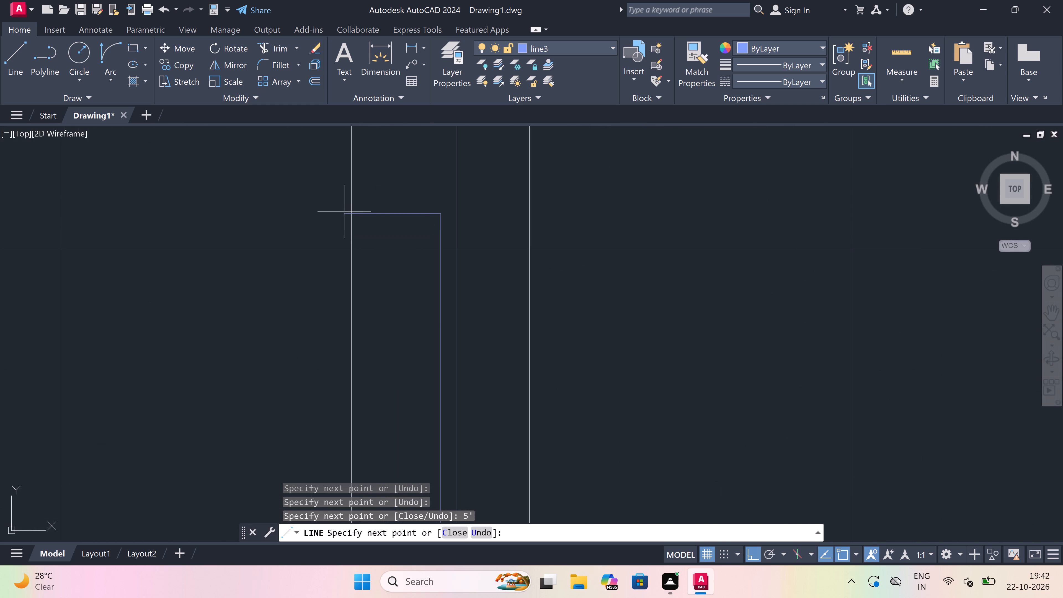
click(356, 213)
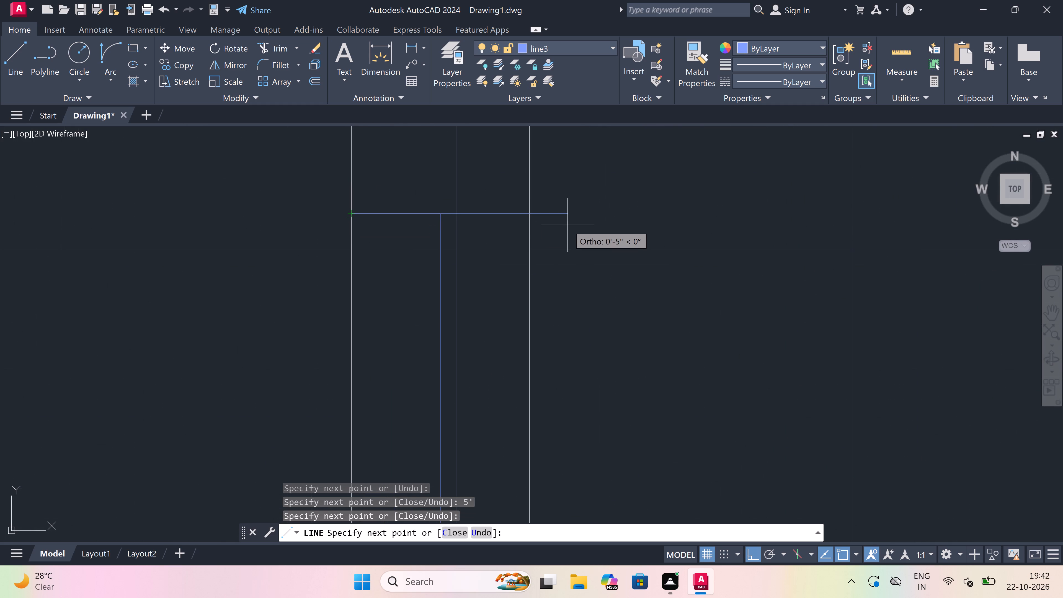
click(528, 212)
key(Escape)
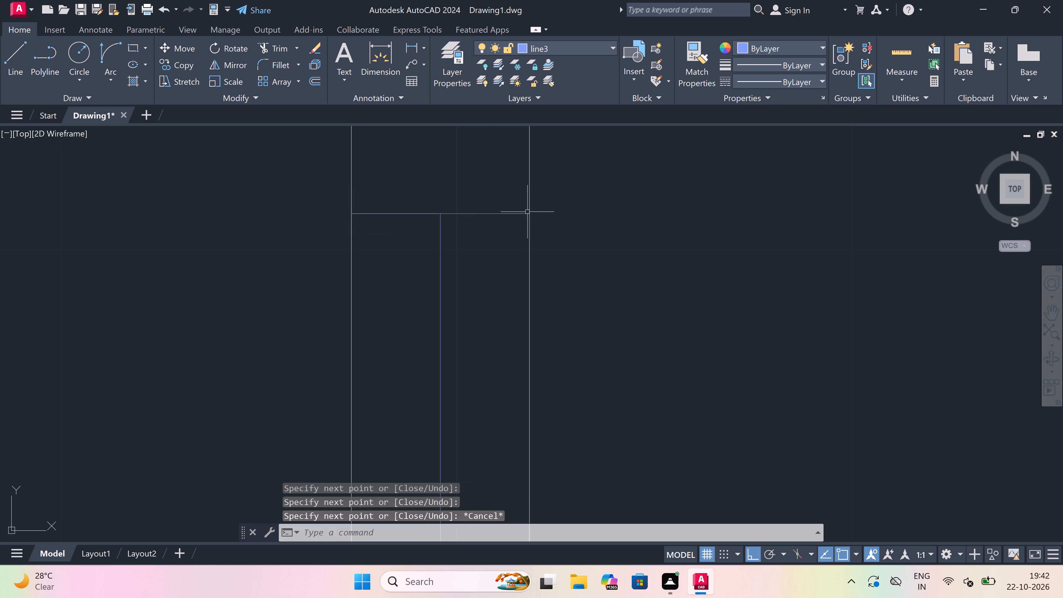
Trim both left wall lines between the two window end lines.
scroll(527, 212, down, 4)
text(tr)
key(space)
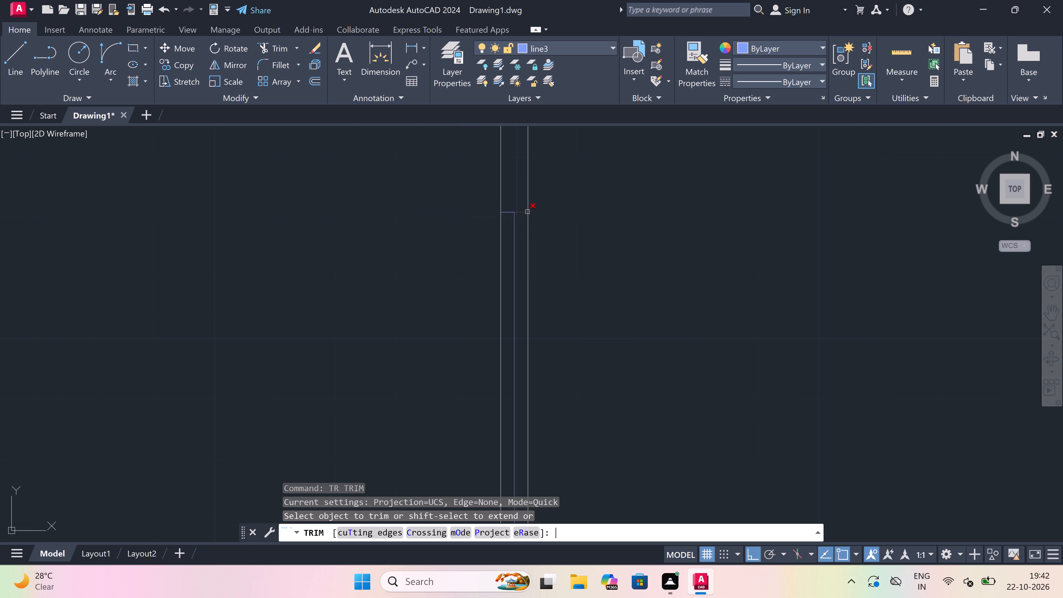
scroll(527, 212, down, 2)
scroll(532, 230, up, 1)
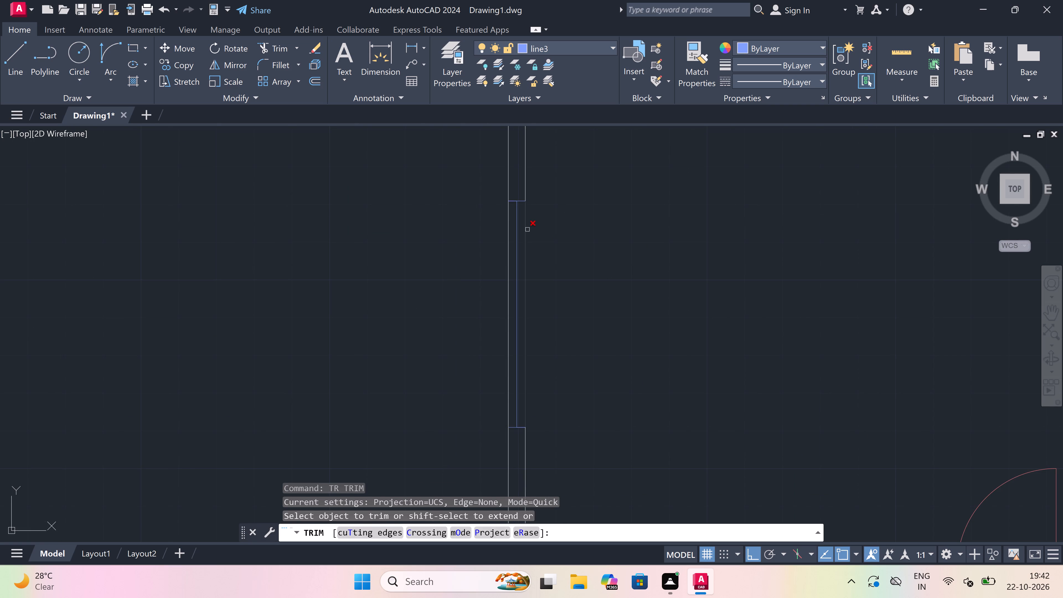
click(527, 230)
click(508, 250)
key(Escape)
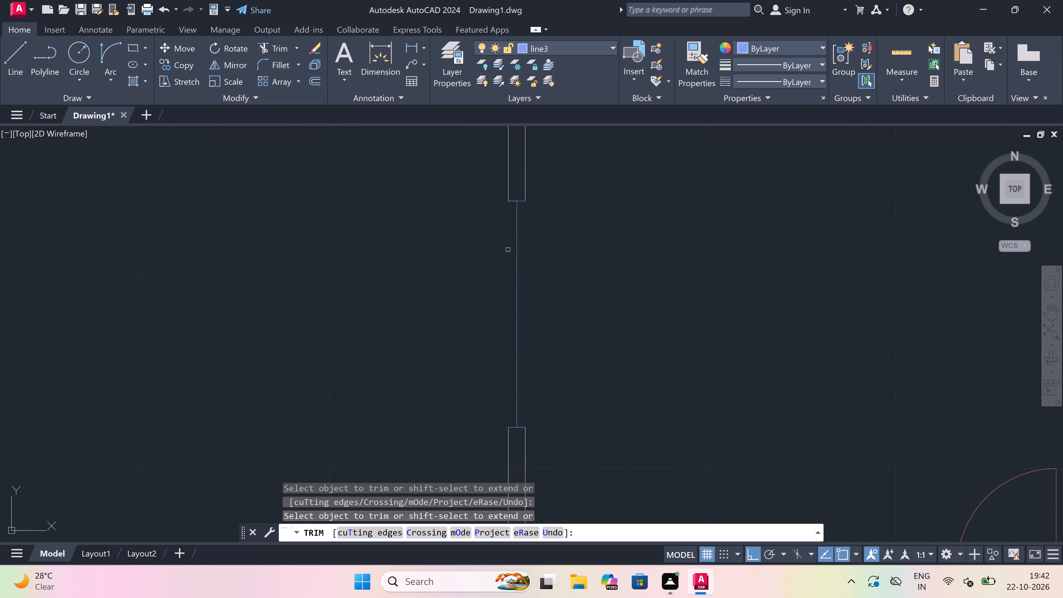
Draw the window's outer and inner face lines between the end lines in the left wall opening on layer line3.
key(l)
key(space)
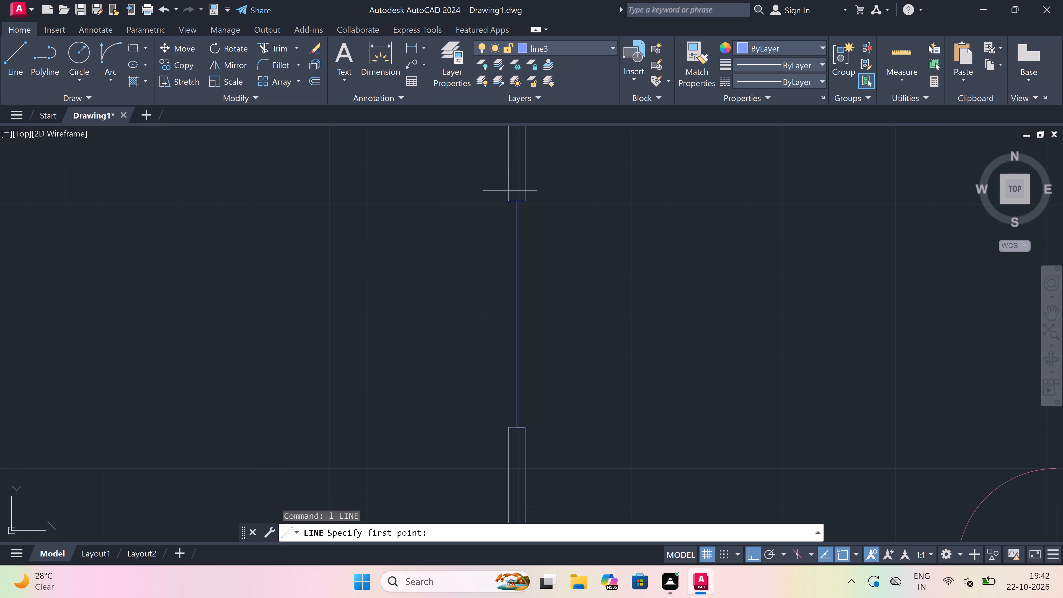
drag(504, 204, 504, 215)
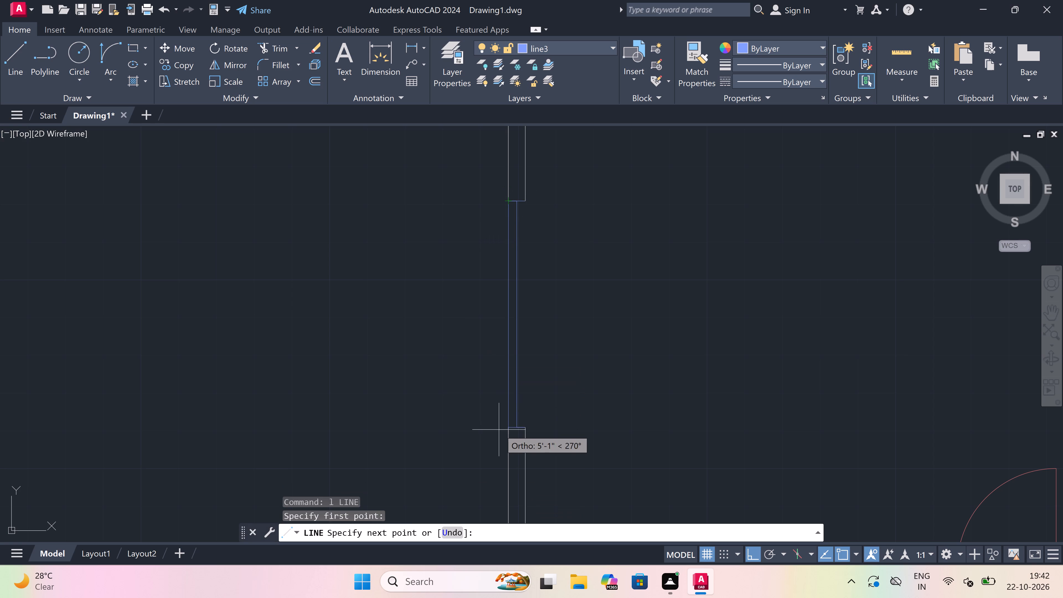
click(505, 424)
key(Escape)
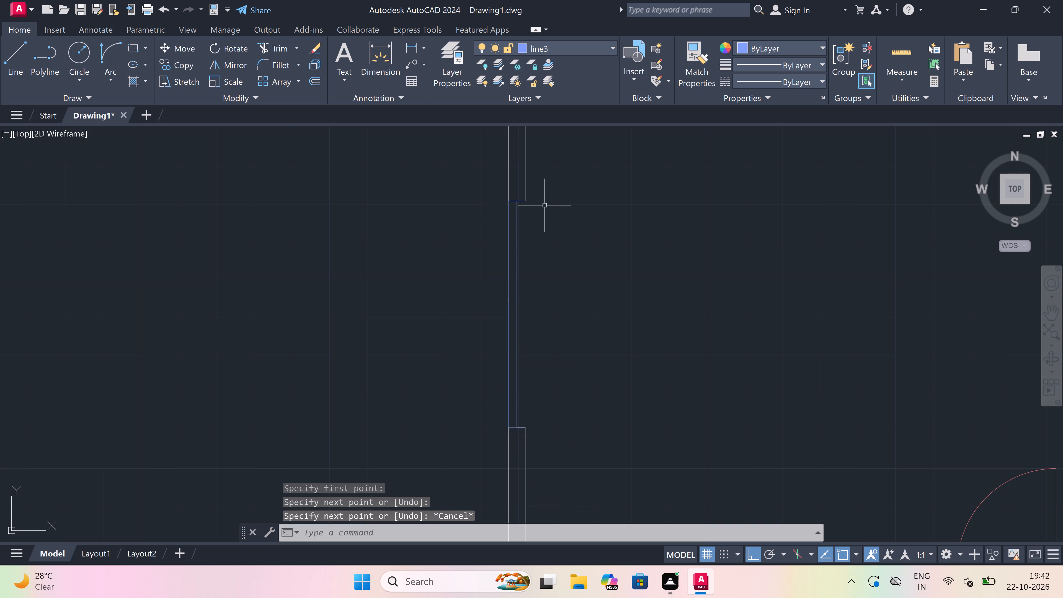
key(space)
click(526, 201)
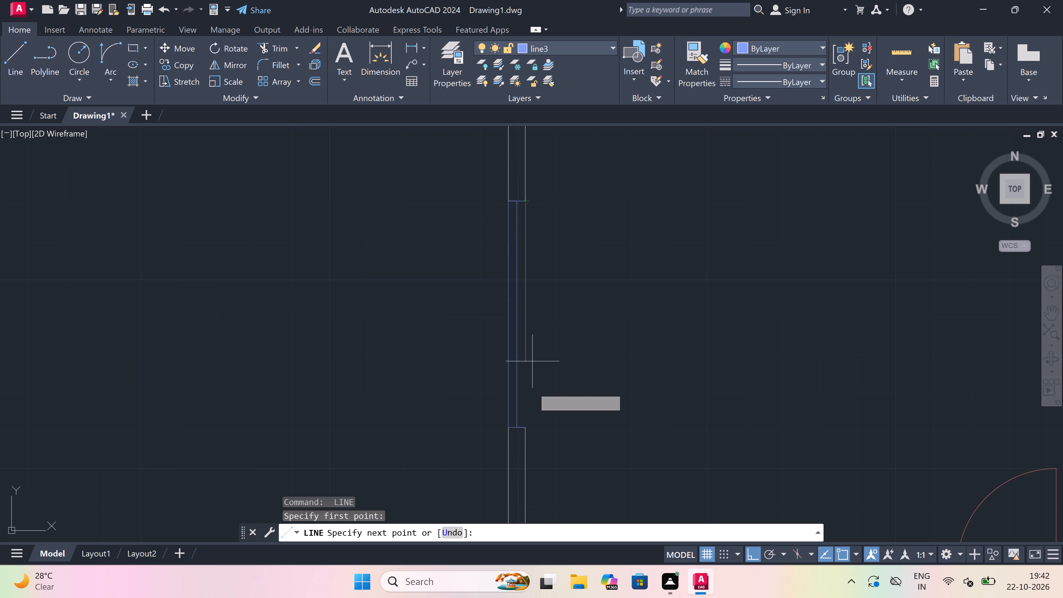
click(523, 425)
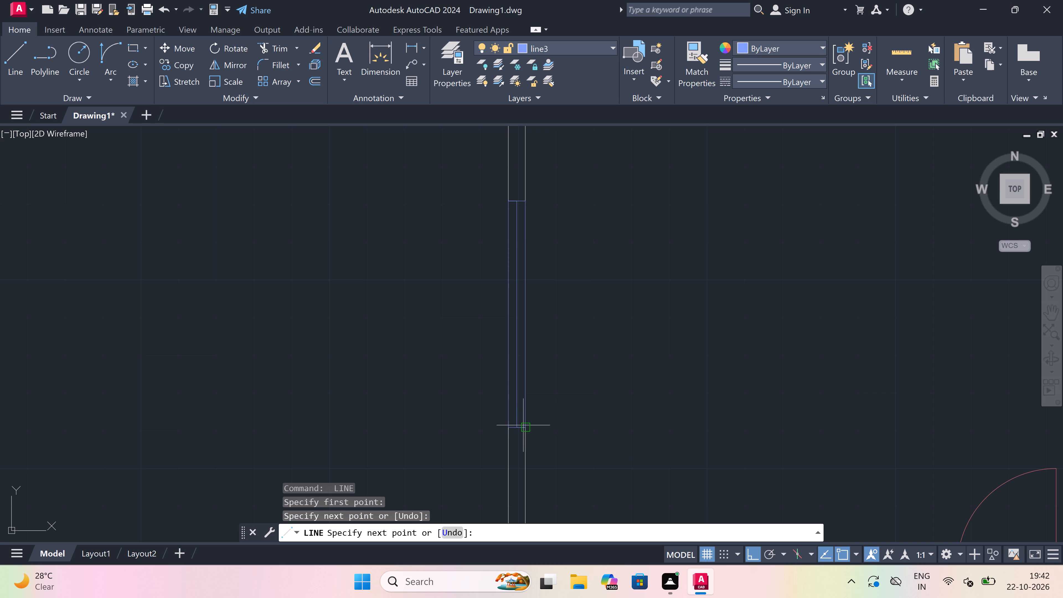
key(Escape)
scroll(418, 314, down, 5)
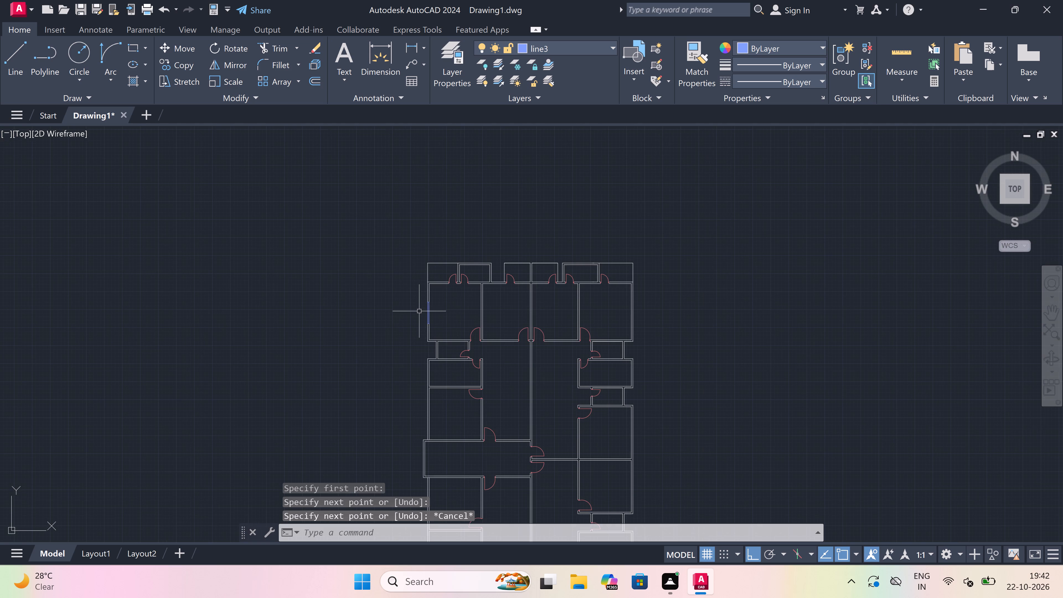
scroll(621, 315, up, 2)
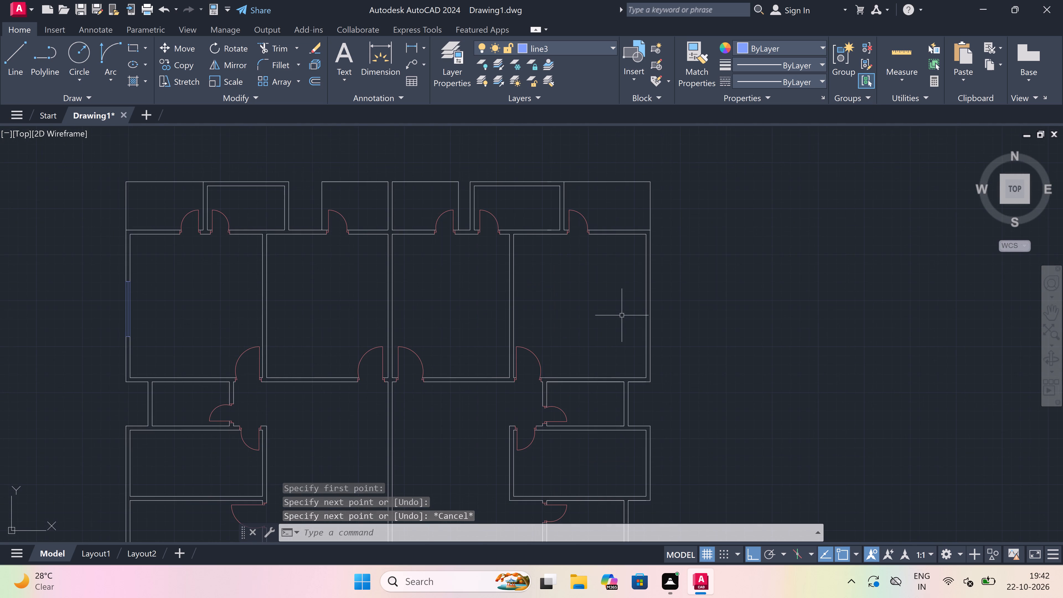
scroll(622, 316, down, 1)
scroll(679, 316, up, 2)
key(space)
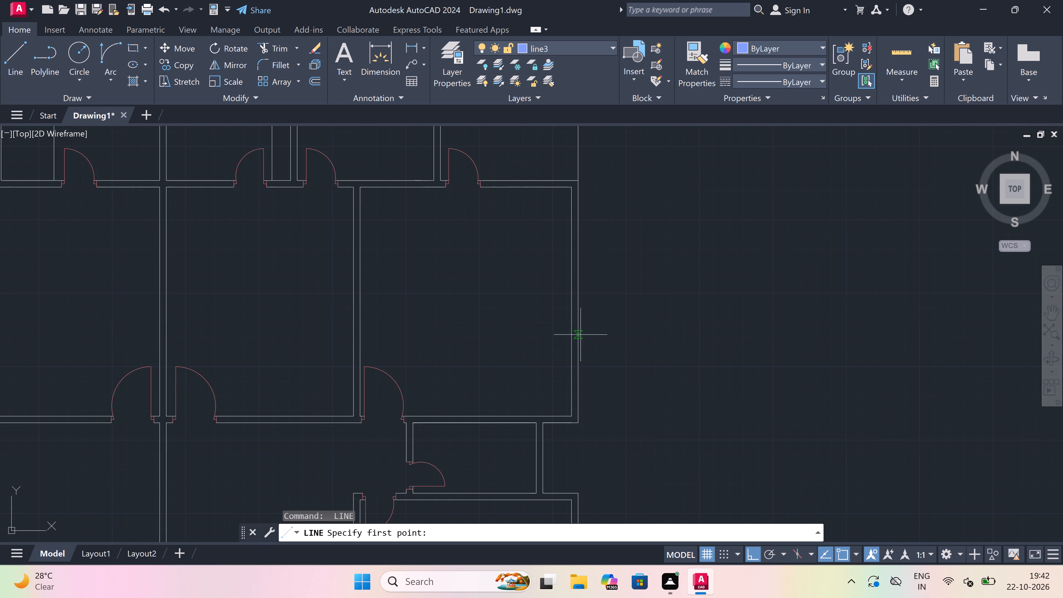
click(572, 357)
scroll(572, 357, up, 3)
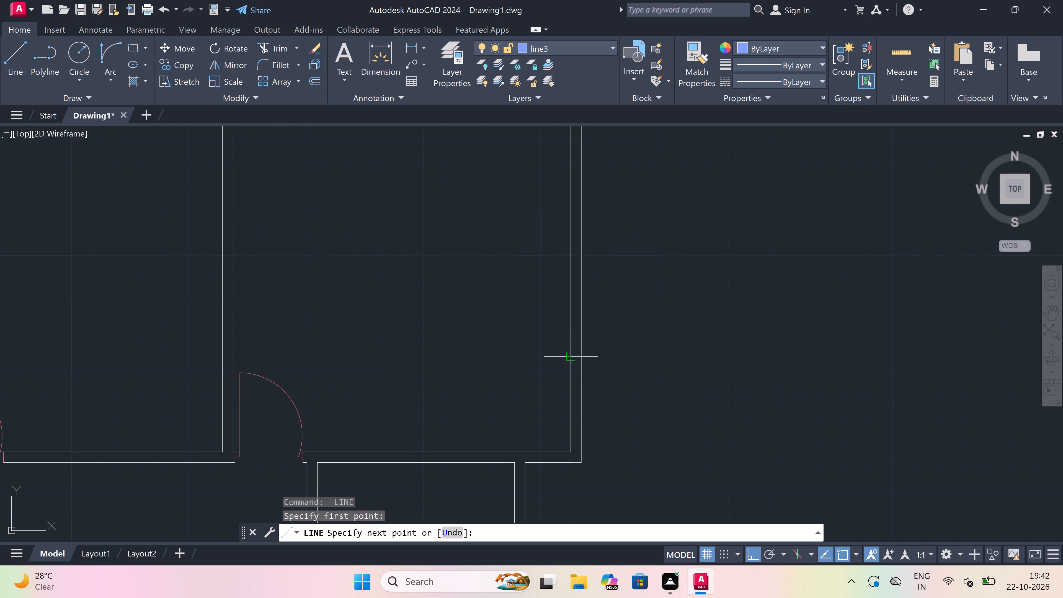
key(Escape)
Draw a window end line across the upper-right room's outer right wall and a 5' line upward from its midpoint.
key(space)
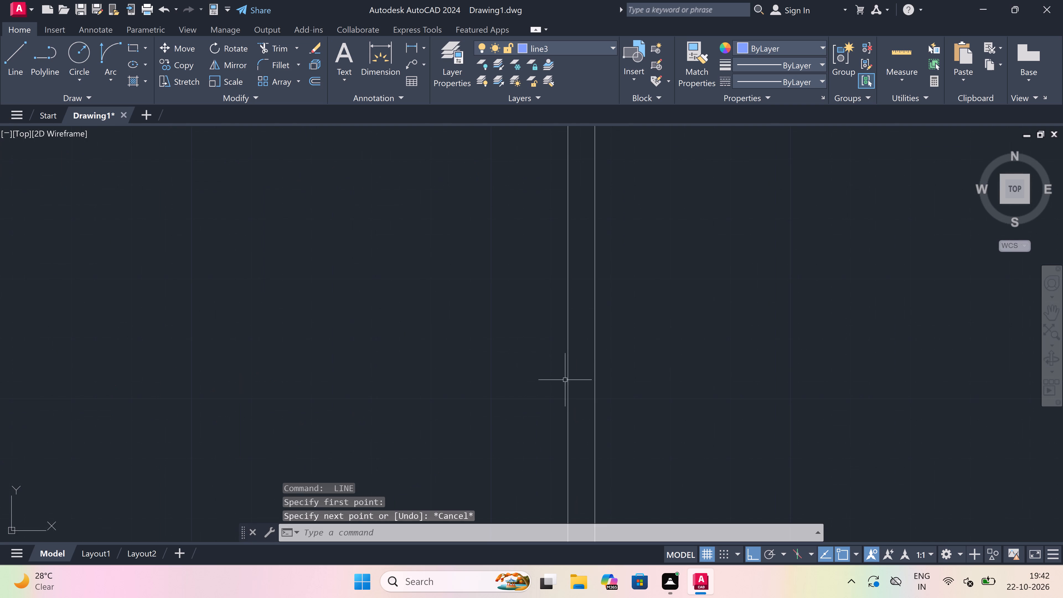
drag(565, 383, 579, 385)
click(594, 383)
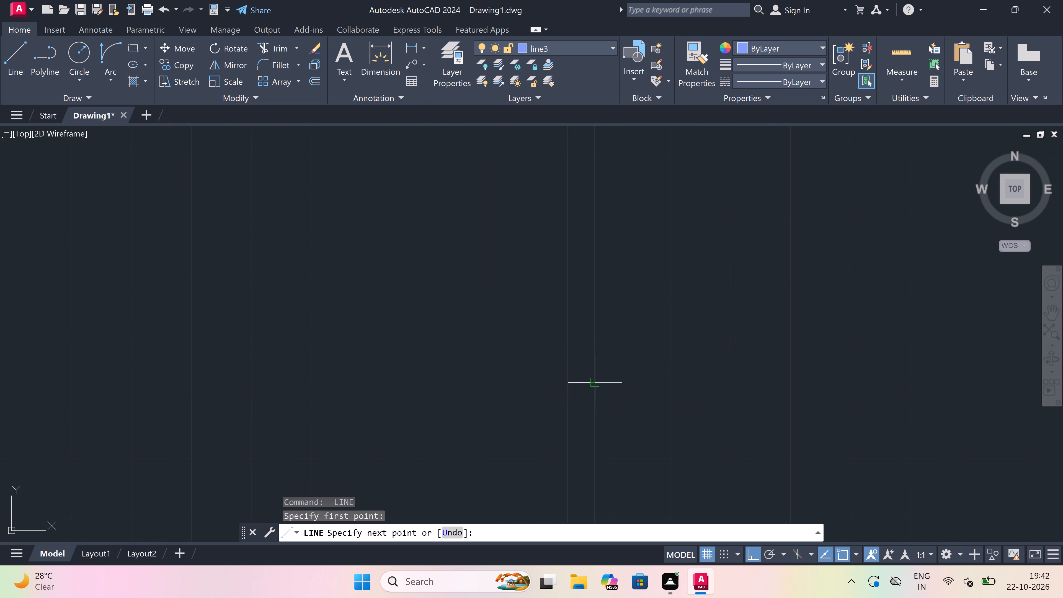
drag(580, 383, 583, 366)
text(5')
key(space)
Draw the window's upper end line across both faces of the right wall at the top of the 5' centre line.
scroll(577, 250, down, 4)
scroll(577, 201, up, 2)
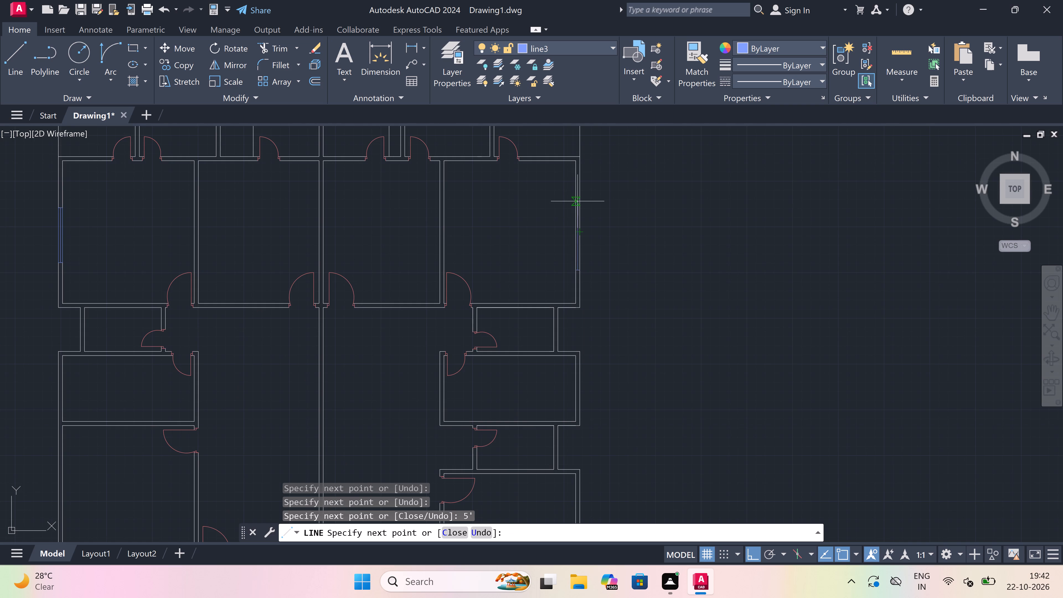
scroll(577, 201, up, 1)
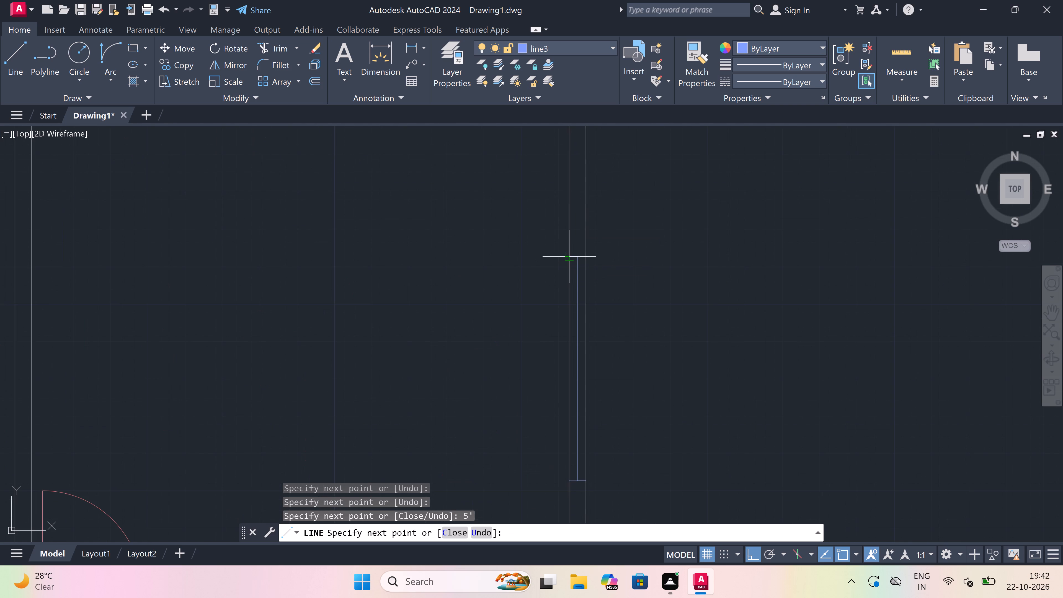
click(573, 261)
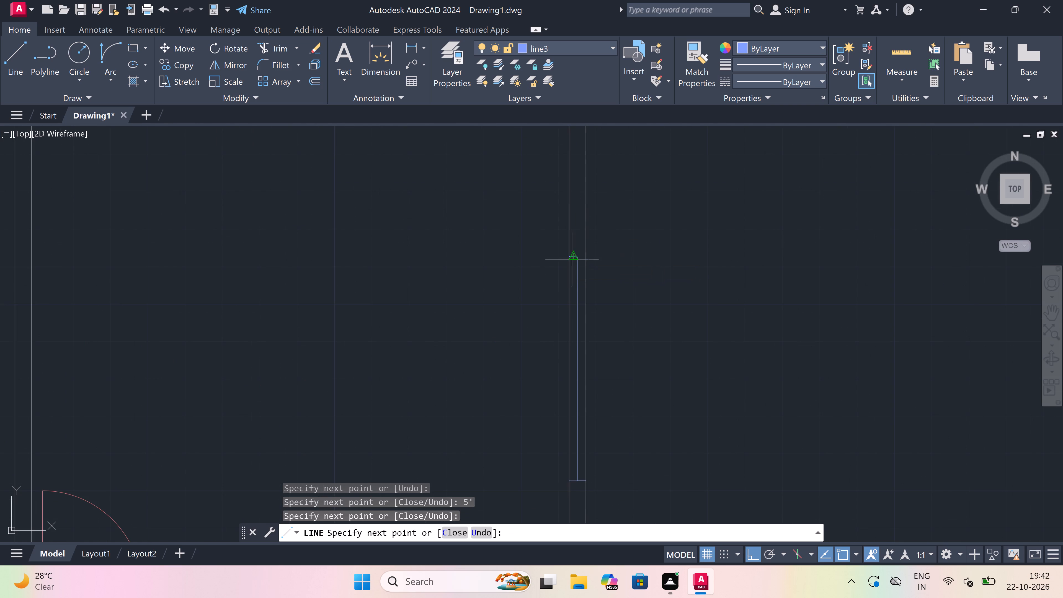
click(585, 259)
key(Escape)
Trim both lines of the upper-right room's right wall between the two window end lines.
text(tr)
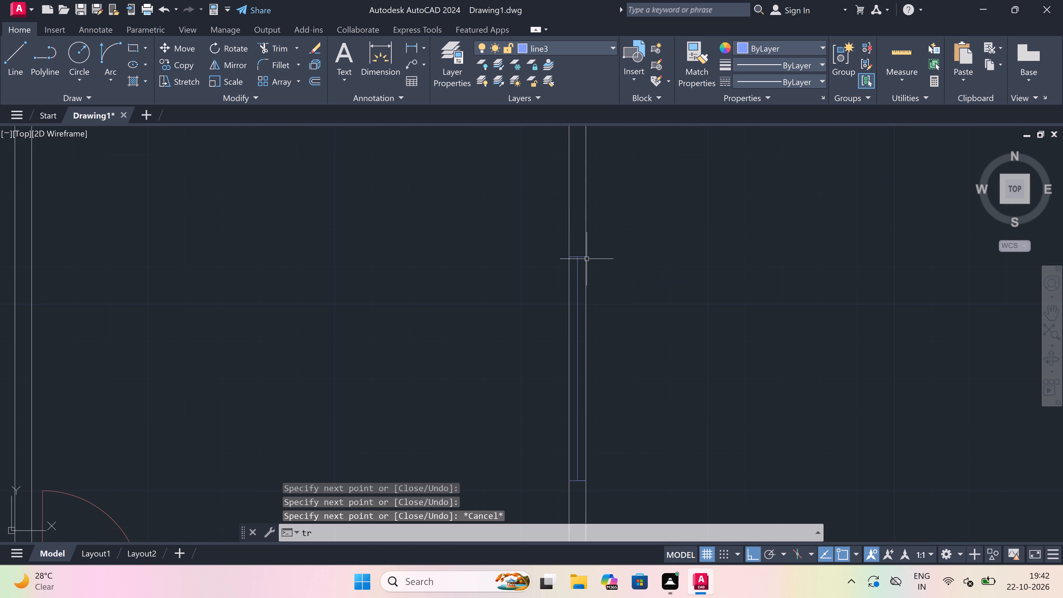
key(space)
click(585, 298)
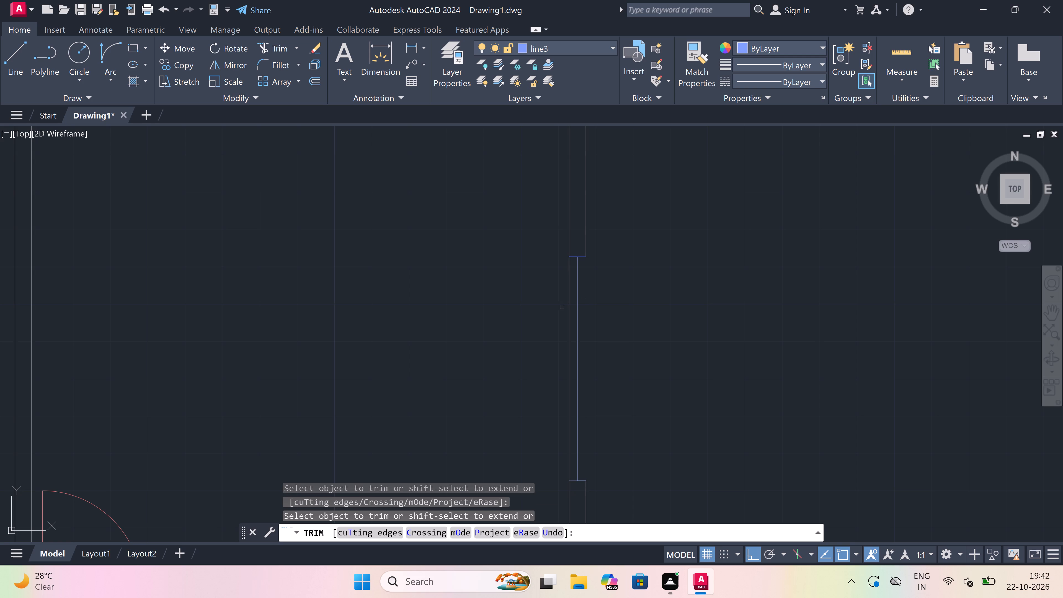
click(568, 305)
key(Escape)
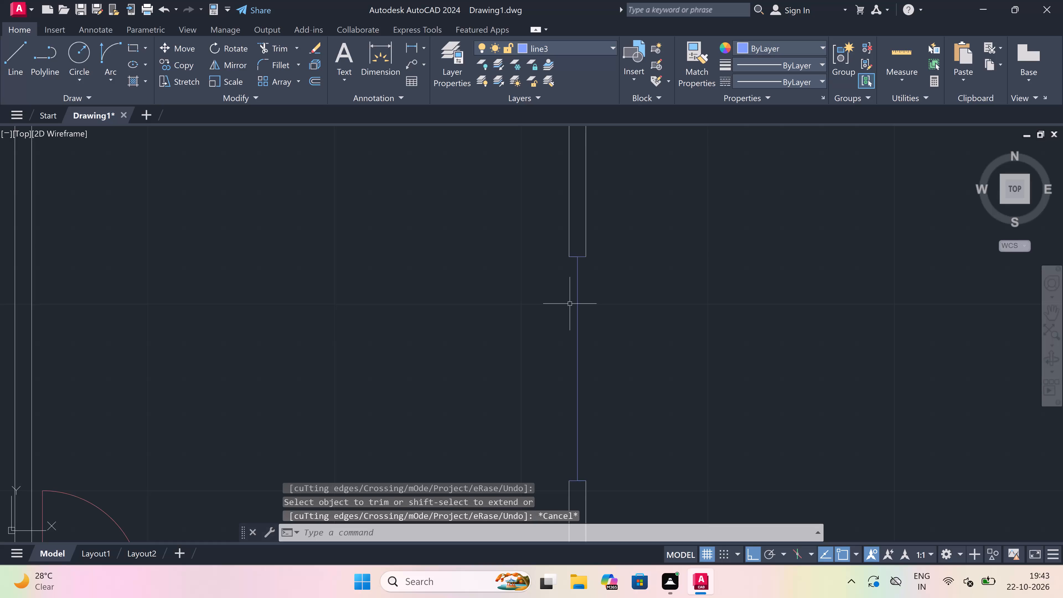
Draw the window's inner and outer face lines between the end lines in the upper-right room's right wall opening on layer line3.
key(l)
key(space)
drag(567, 256, 568, 259)
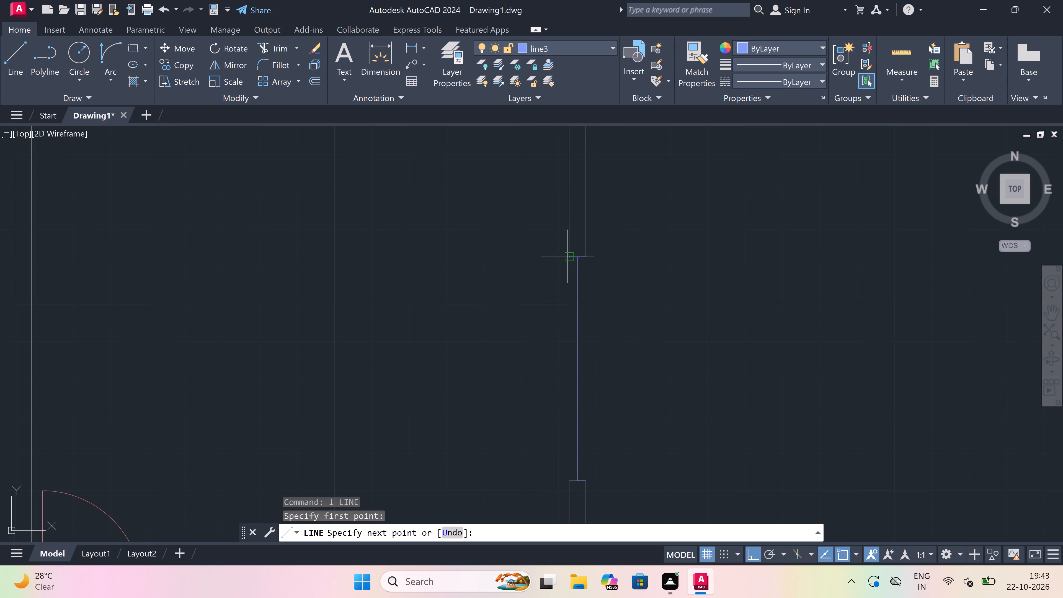
drag(568, 259, 561, 285)
drag(570, 480, 572, 473)
key(Escape)
key(space)
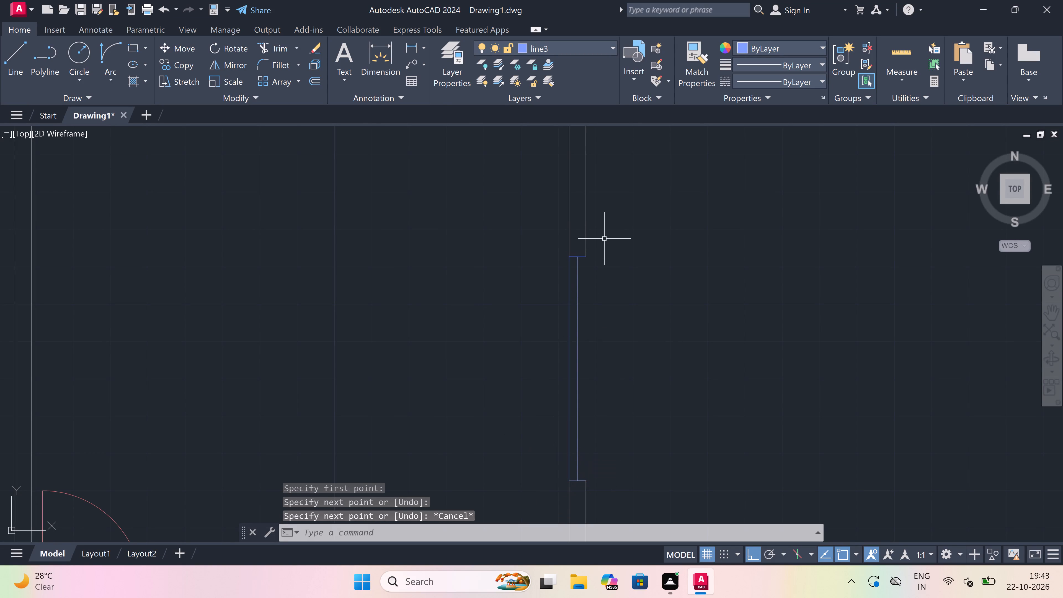
drag(589, 256, 589, 278)
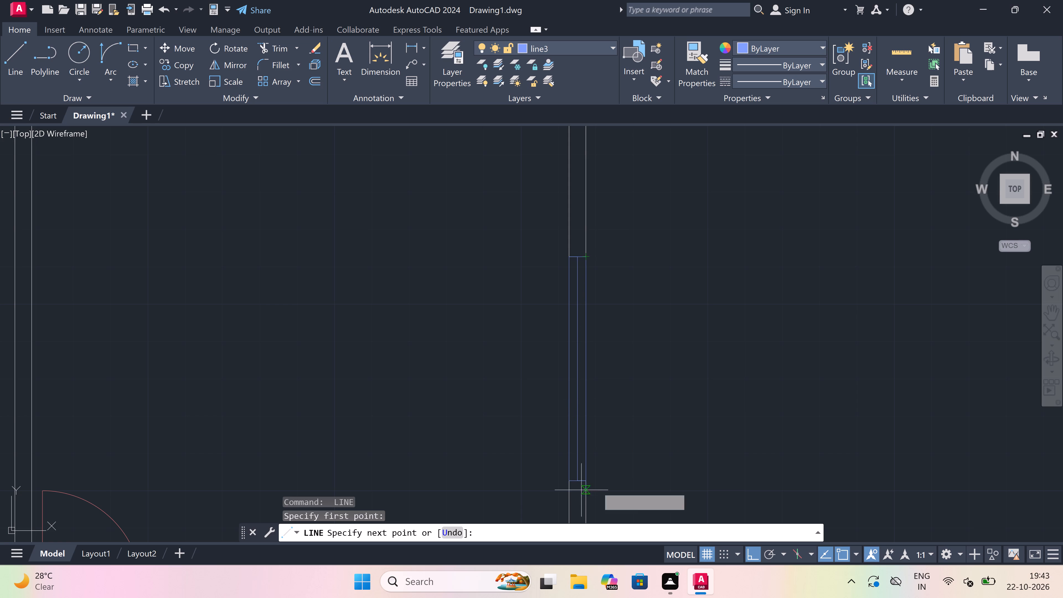
click(585, 483)
key(Escape)
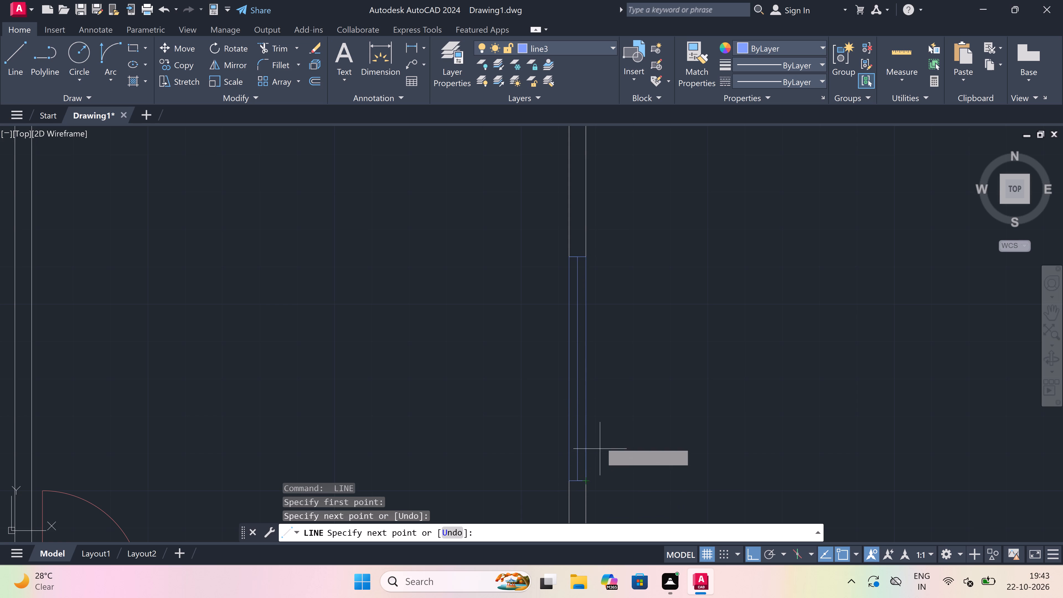
Draw a window end line across the right wall of the small recessed room below, and a 2' line upward from its midpoint.
scroll(559, 350, down, 5)
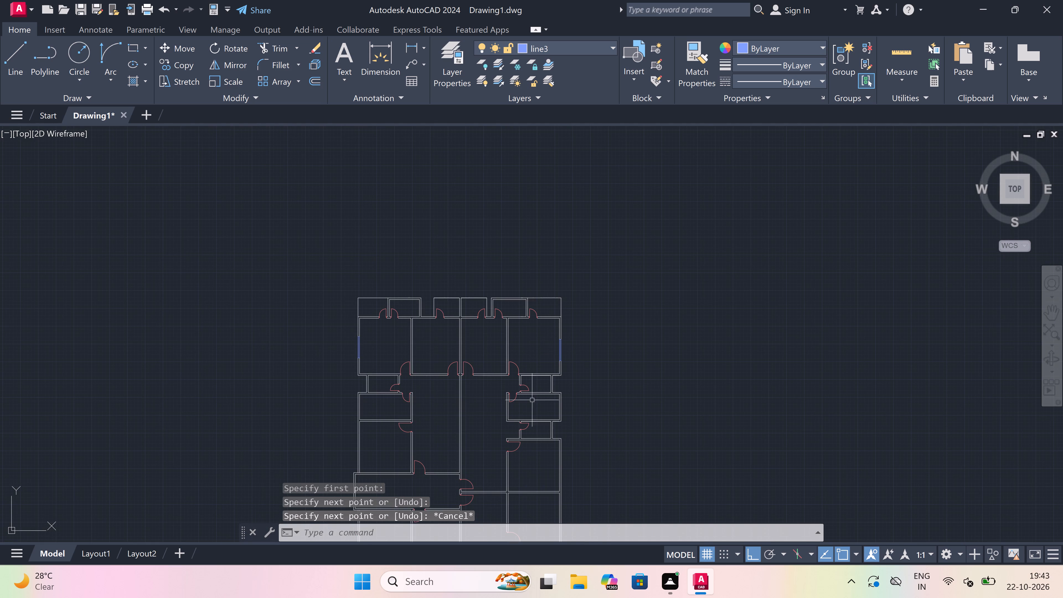
scroll(536, 408, up, 1)
scroll(561, 372, up, 4)
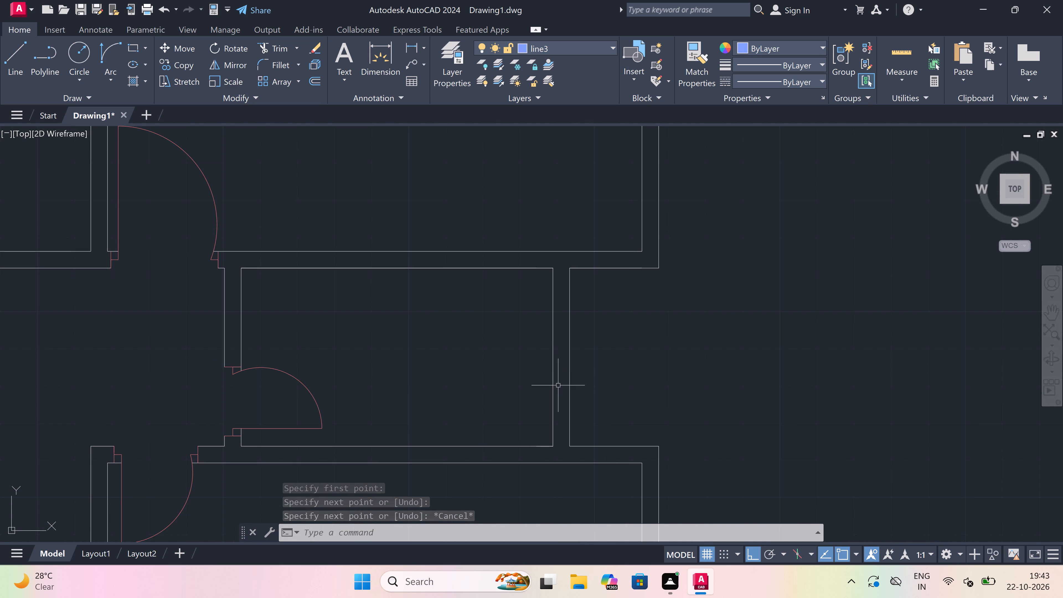
key(space)
click(553, 409)
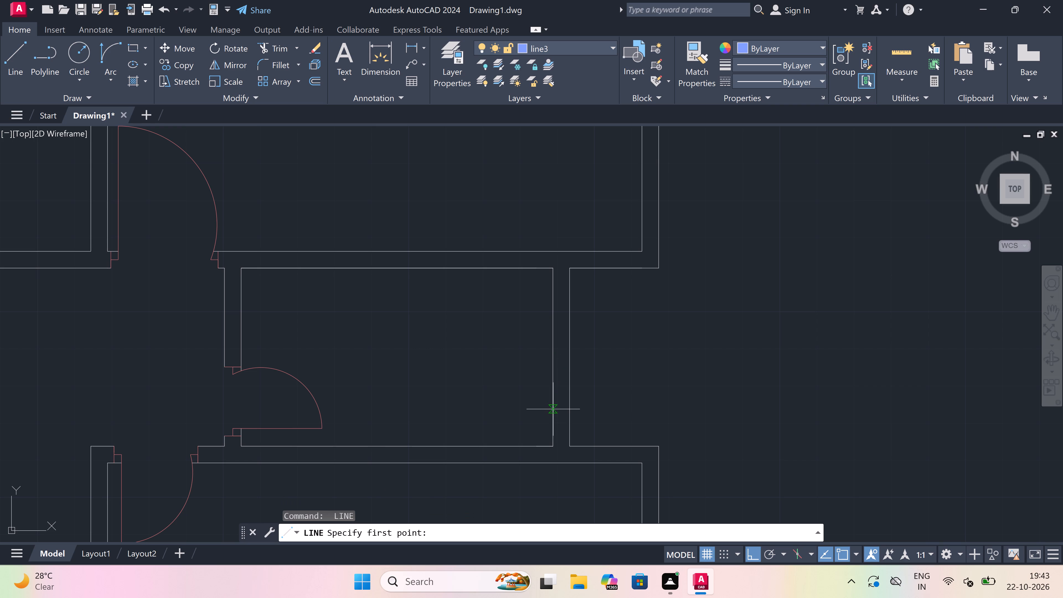
click(567, 409)
drag(564, 408, 565, 390)
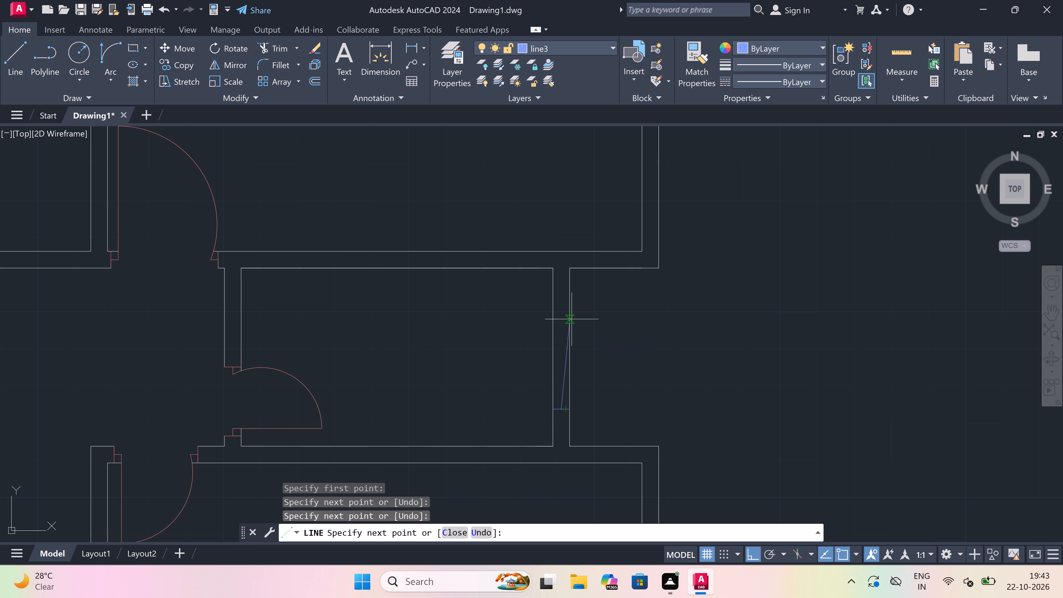
text(2')
key(space)
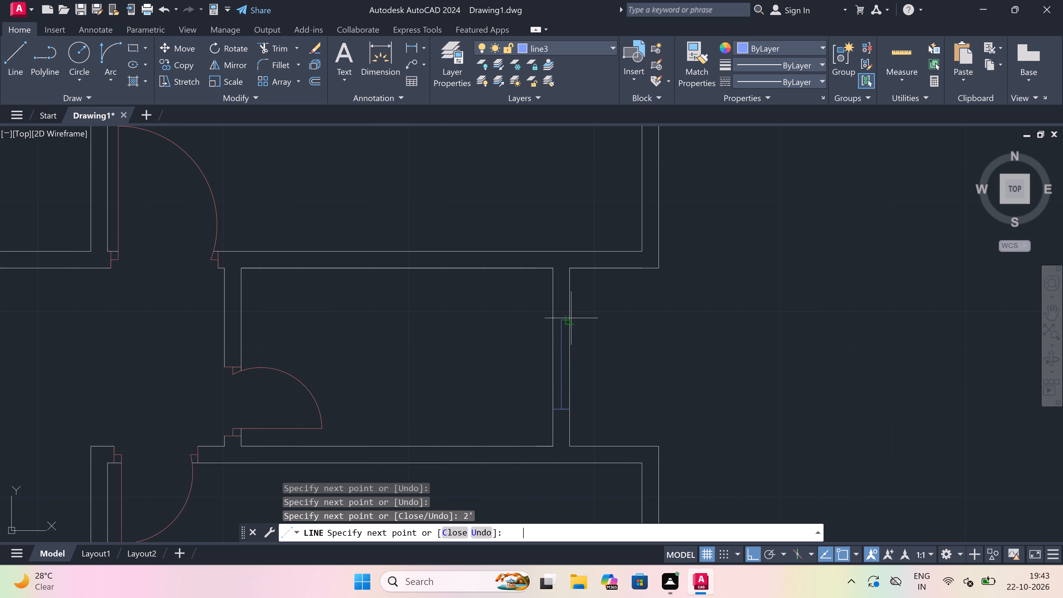
Draw the window's upper end line across both faces of the small room's right wall at the top of the 2' centre line.
scroll(567, 317, up, 2)
click(576, 325)
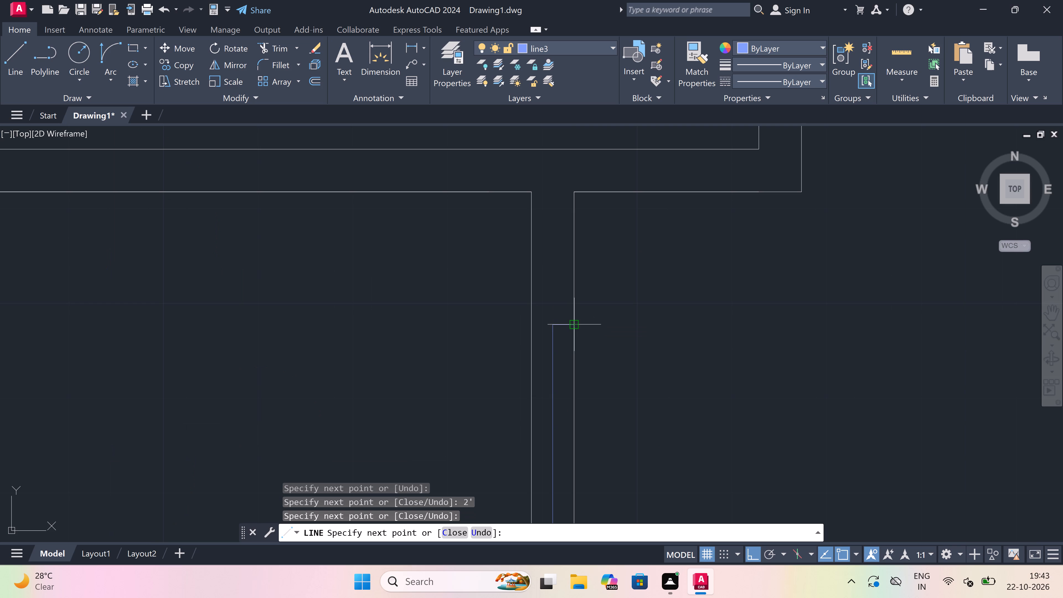
click(528, 324)
key(Escape)
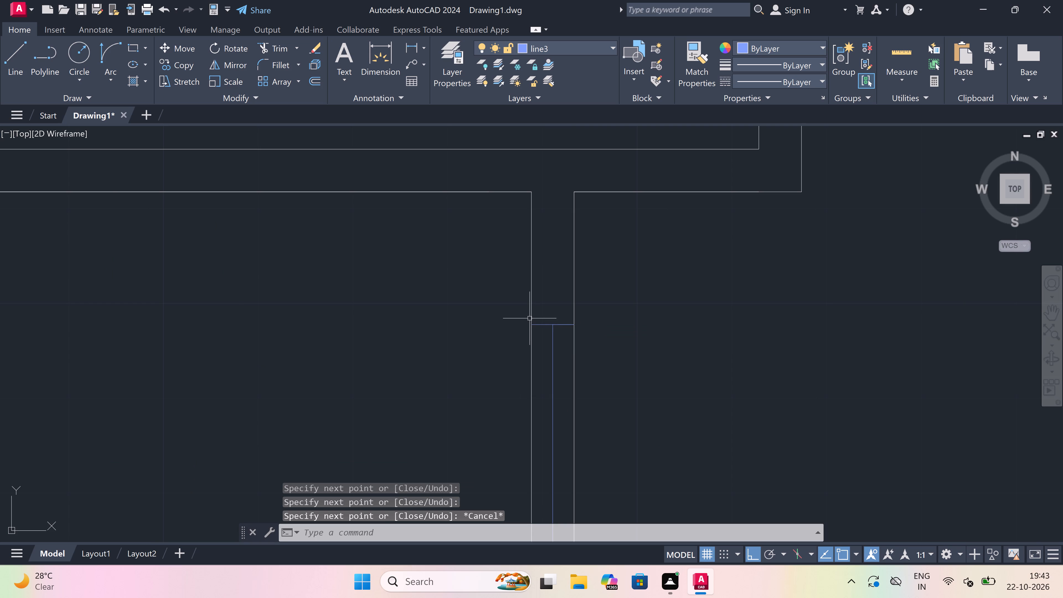
Trim both lines of the small room's right wall between the two window end lines.
key(t)
key(r)
key(space)
scroll(530, 317, down, 2)
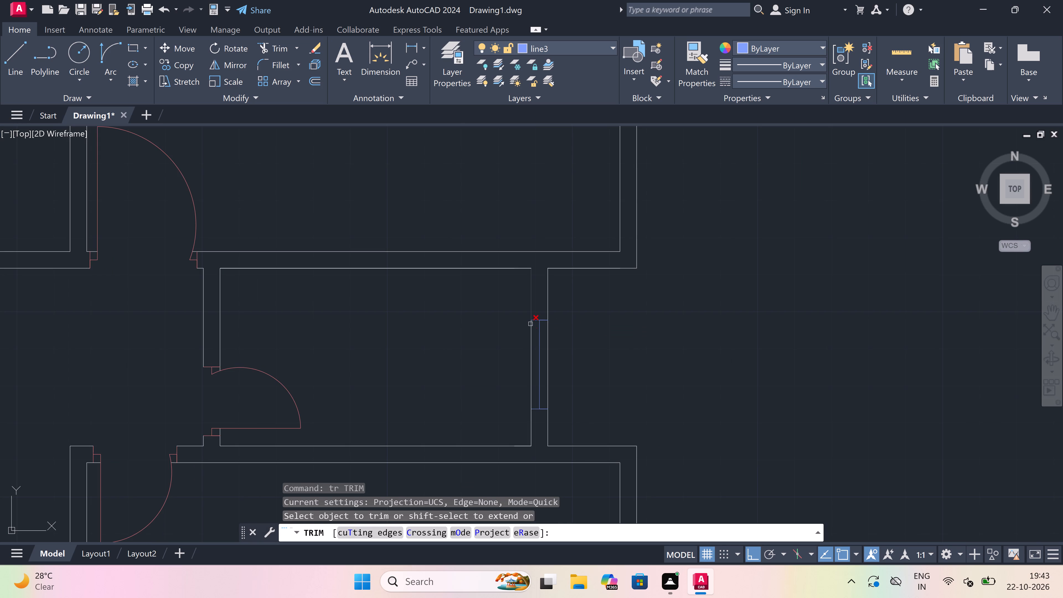
click(529, 332)
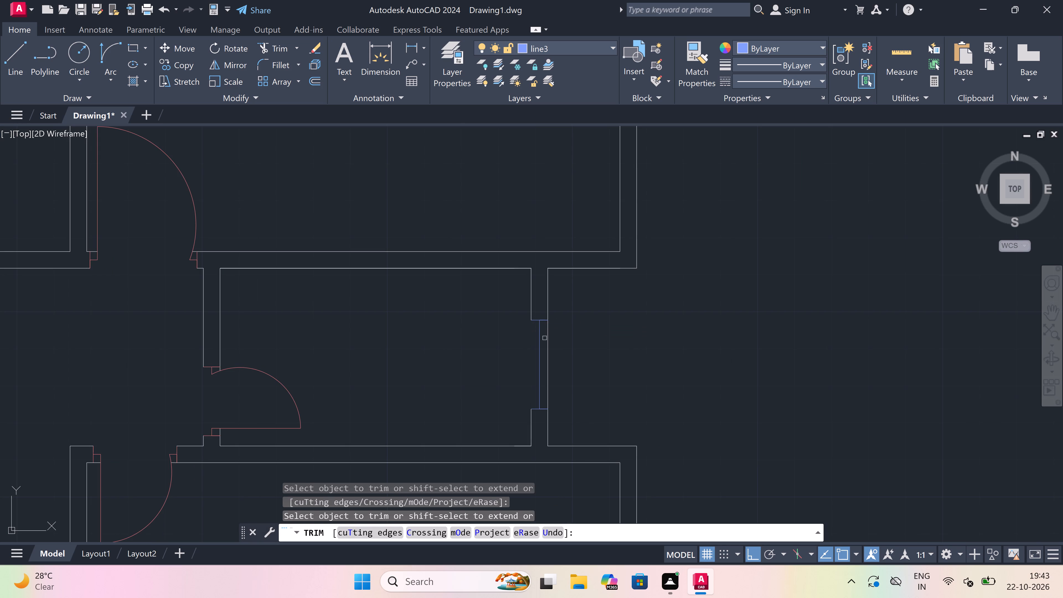
click(546, 339)
key(Escape)
Draw the outer and inner face lines of the 2' window between its end lines in the small room's right wall.
key(l)
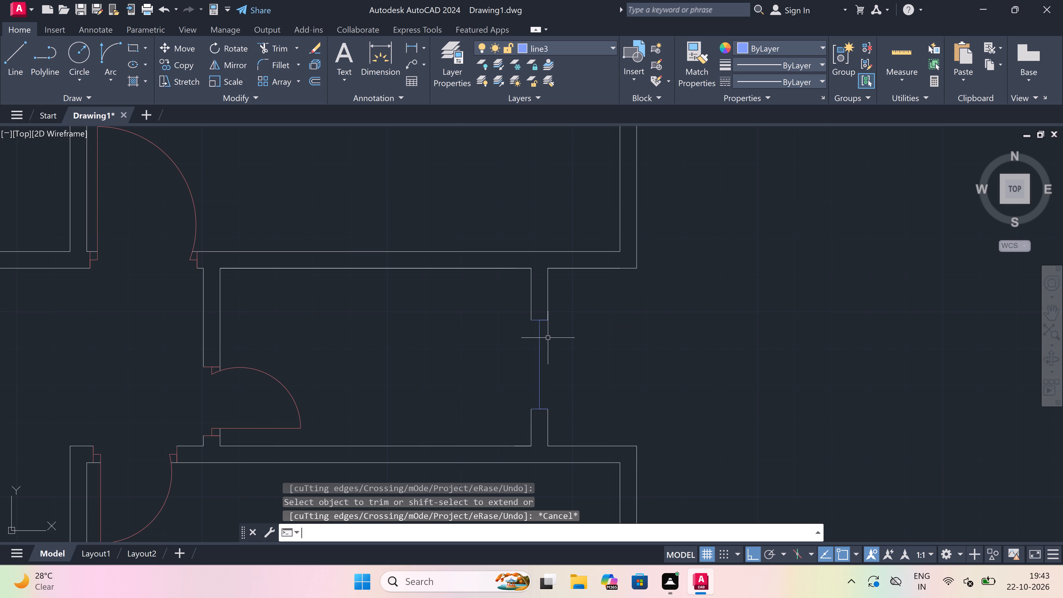
key(space)
drag(549, 321, 549, 327)
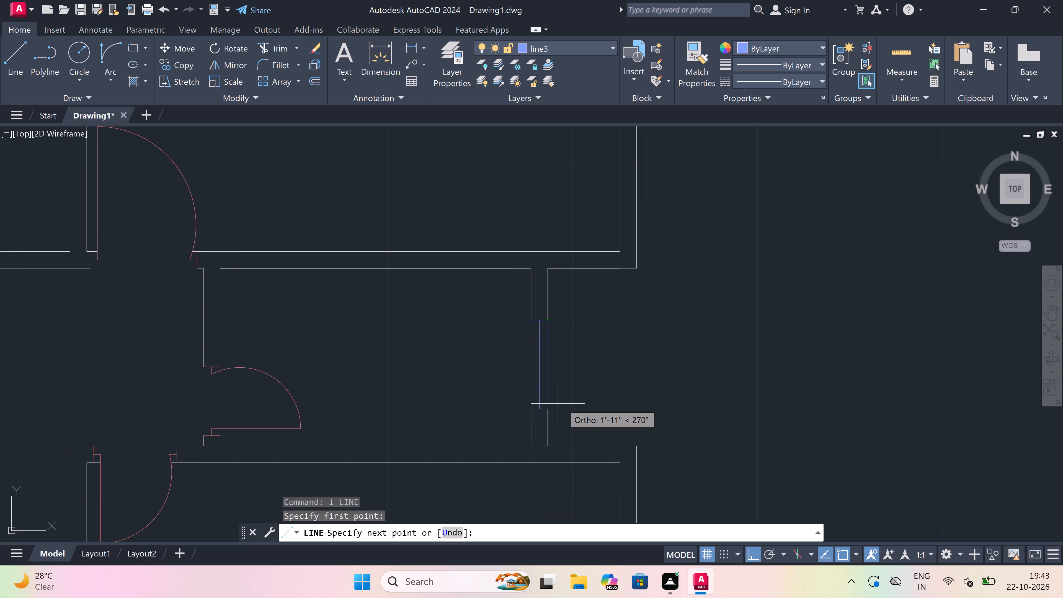
click(553, 408)
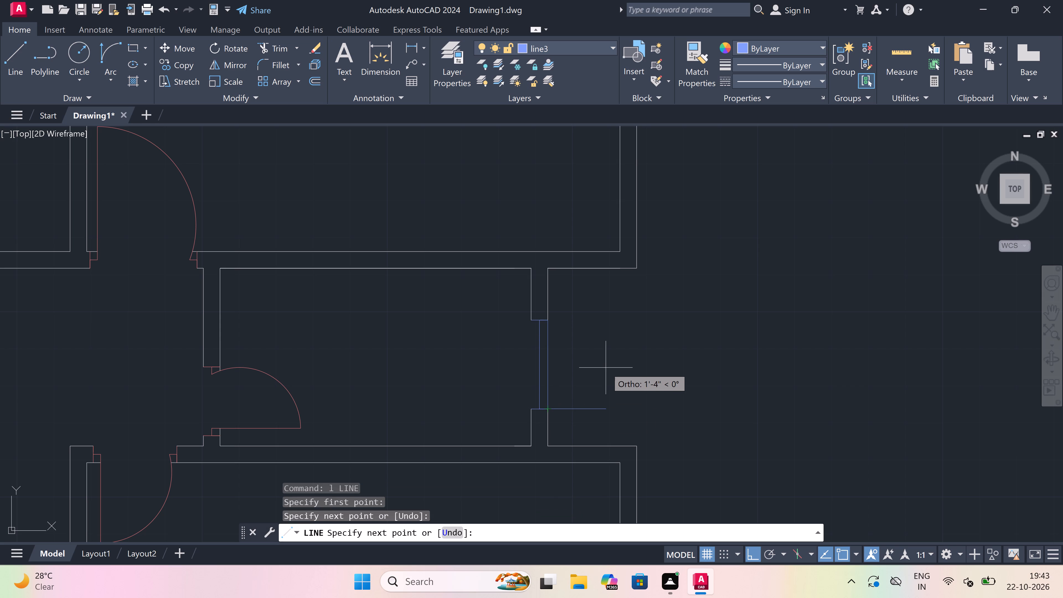
key(Escape)
key(space)
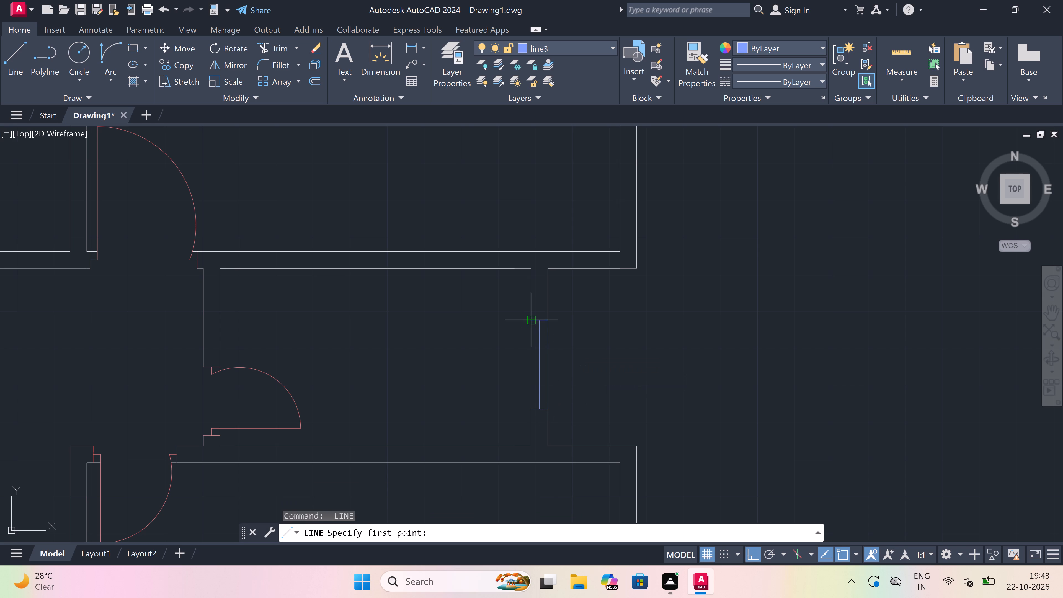
drag(529, 322, 529, 331)
drag(532, 403, 532, 400)
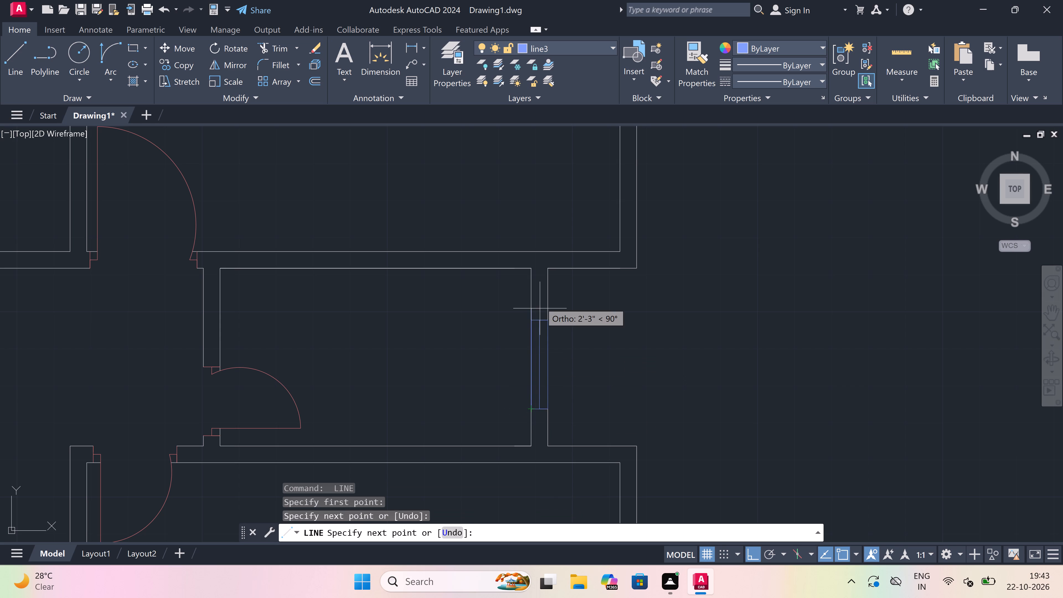
key(Escape)
Draw a window end line across the right wall of the wider room below the small room, and a 3' line upward from its midpoint.
scroll(540, 285, down, 3)
scroll(560, 360, up, 2)
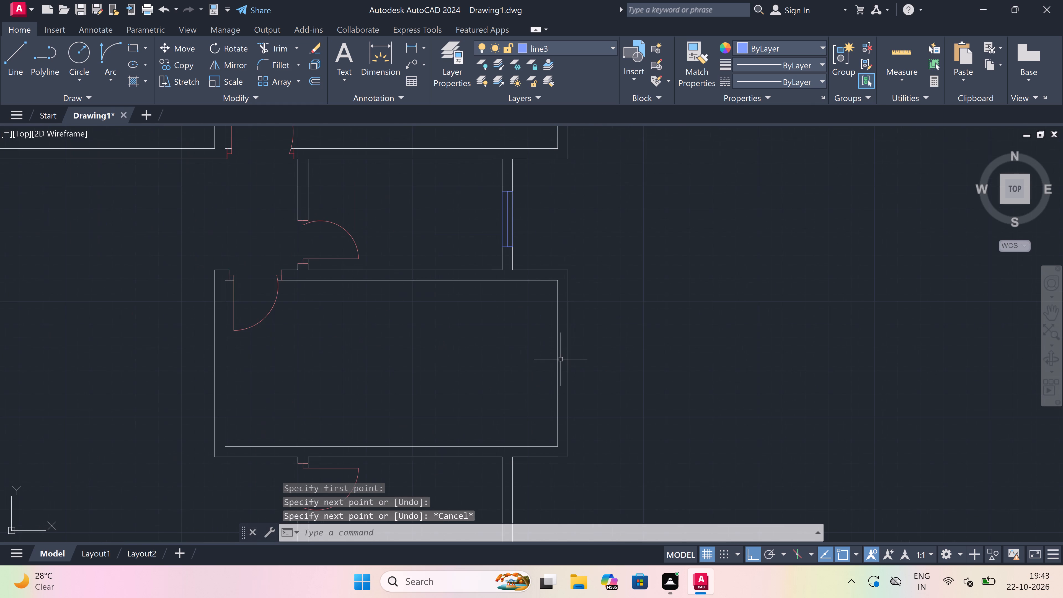
key(space)
click(559, 405)
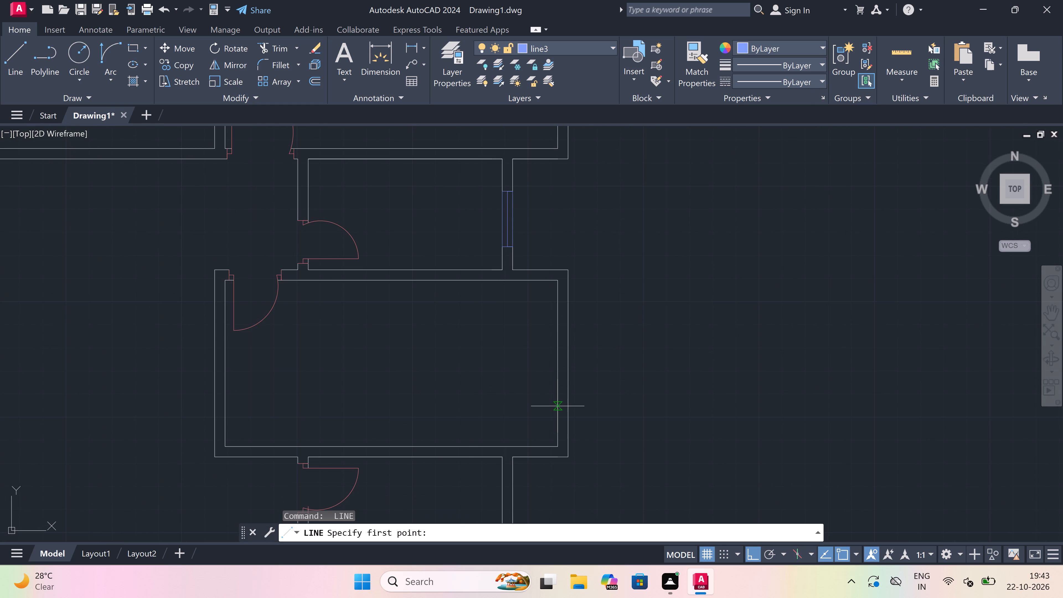
click(567, 401)
scroll(566, 399, up, 2)
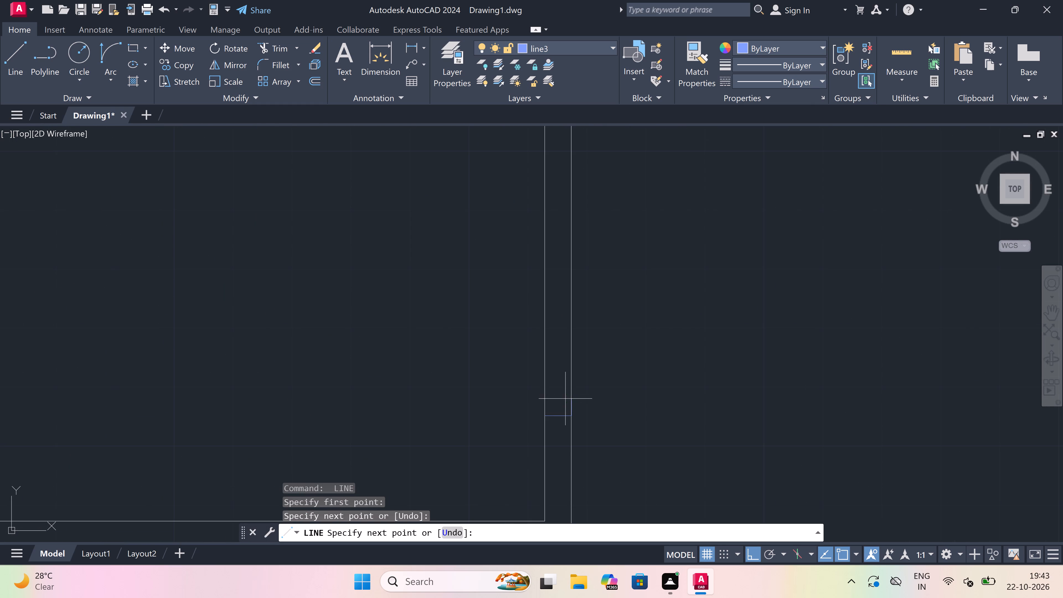
drag(560, 417, 560, 389)
text(3')
key(space)
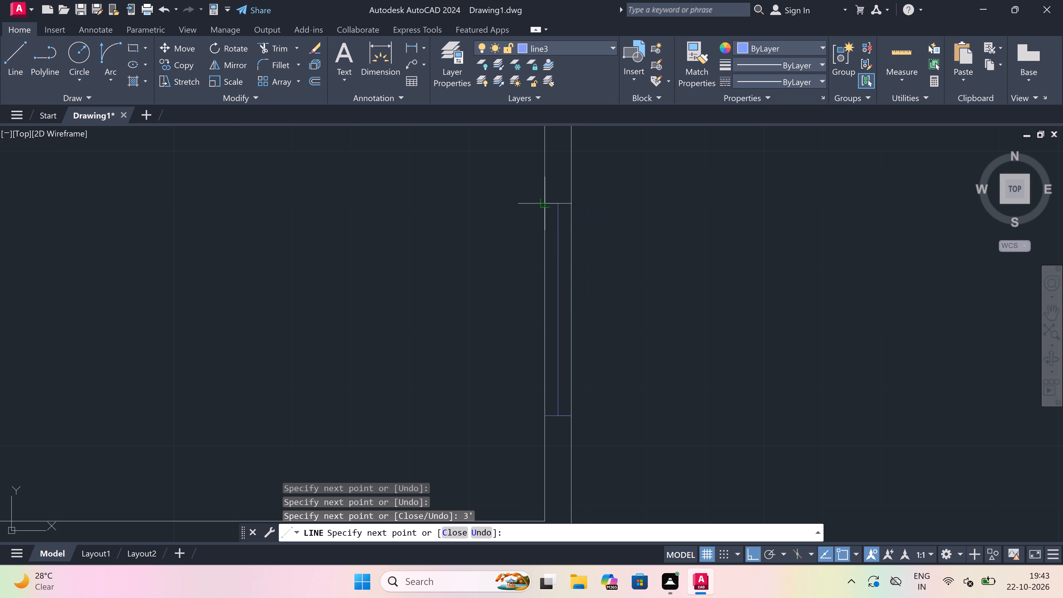
Draw the window's upper end line across both faces of the wall at the top of the 3' centre line.
click(543, 204)
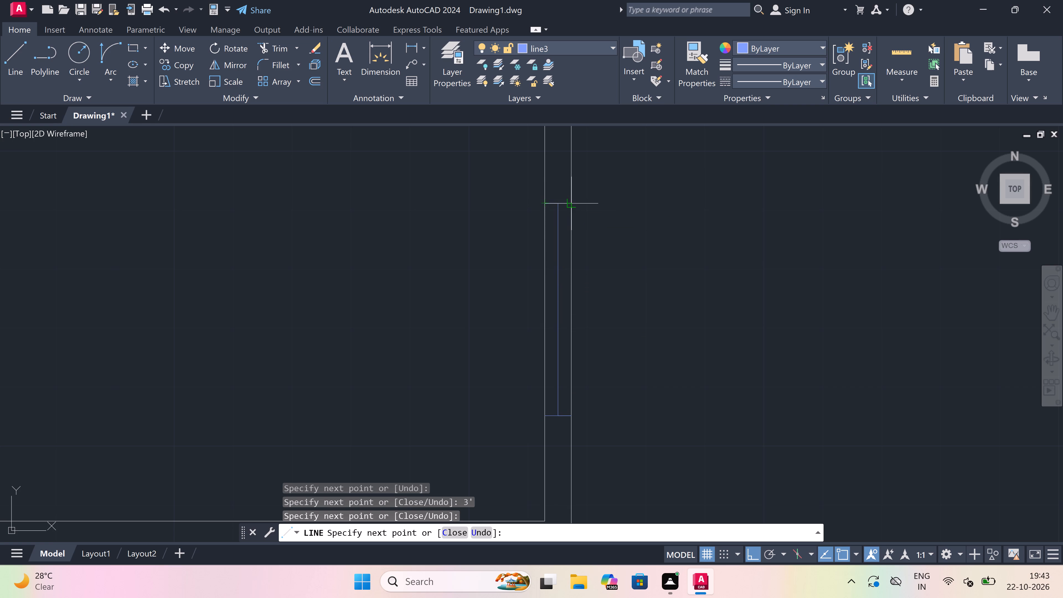
click(575, 203)
key(Escape)
Trim both right wall lines between the end lines of the 3' window.
text(tr)
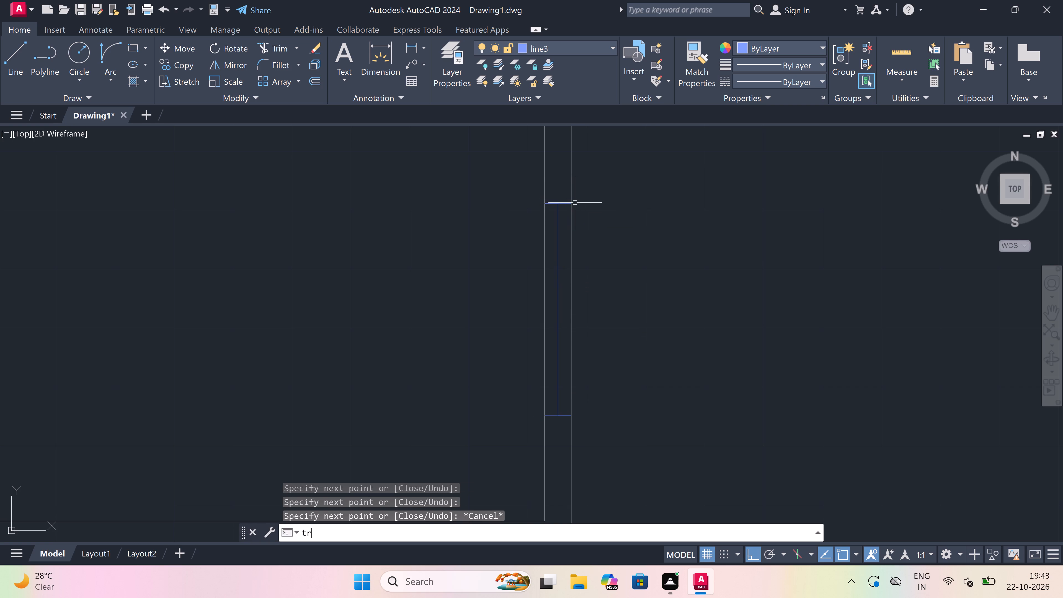
key(space)
click(543, 258)
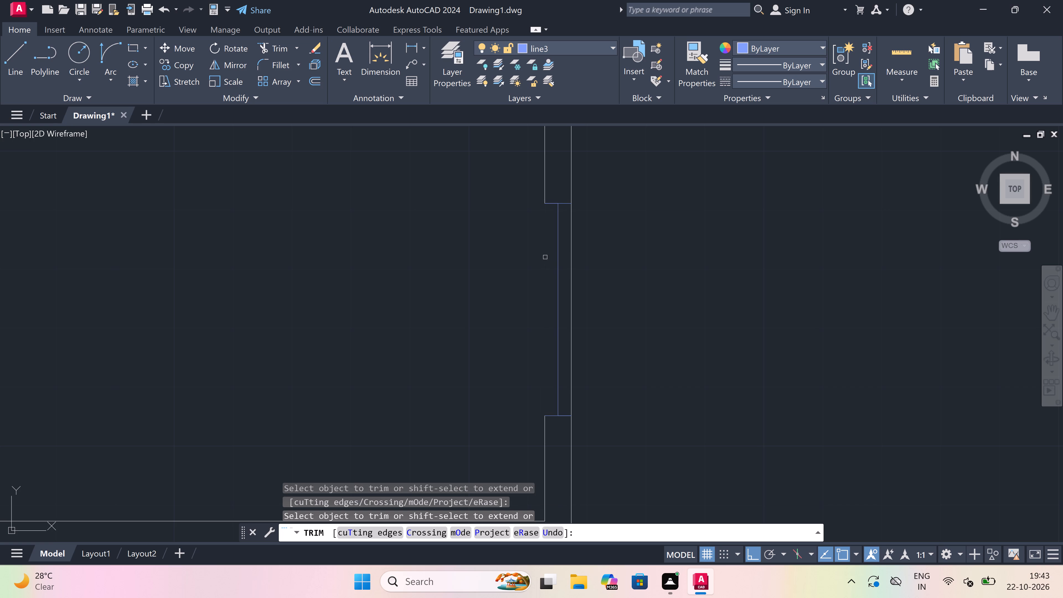
click(571, 248)
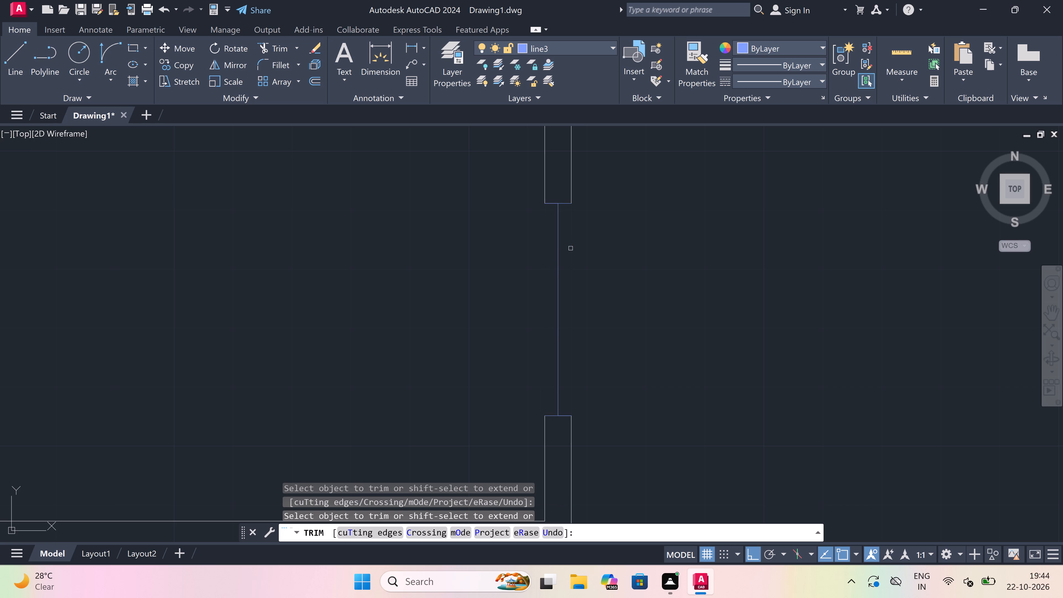
key(Escape)
Draw the outer and inner face lines of the 3' window between its end lines in the wider room's right wall.
key(l)
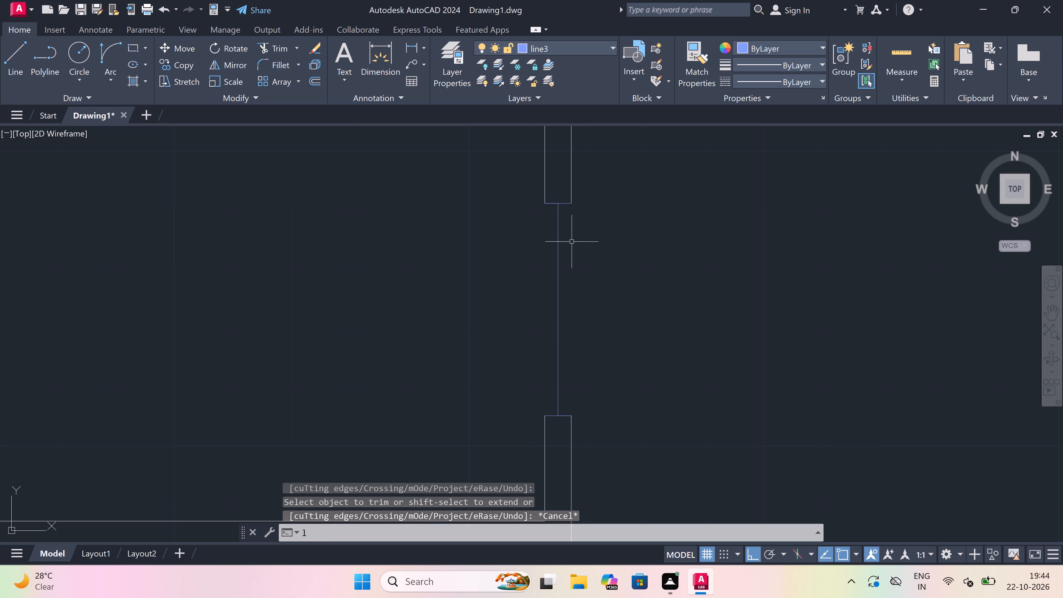
key(space)
drag(576, 204, 574, 219)
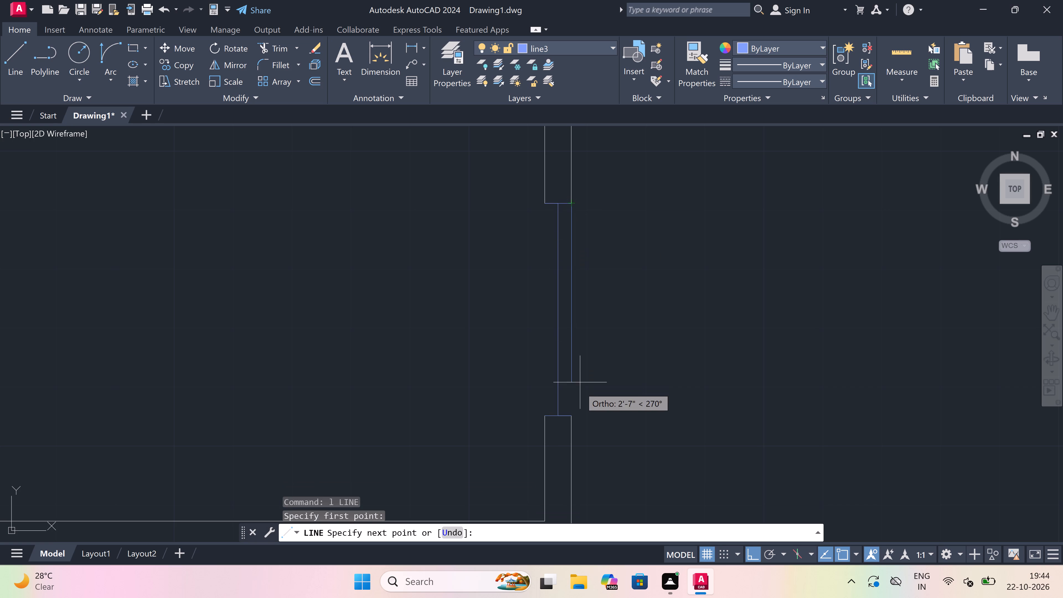
click(571, 417)
key(Escape)
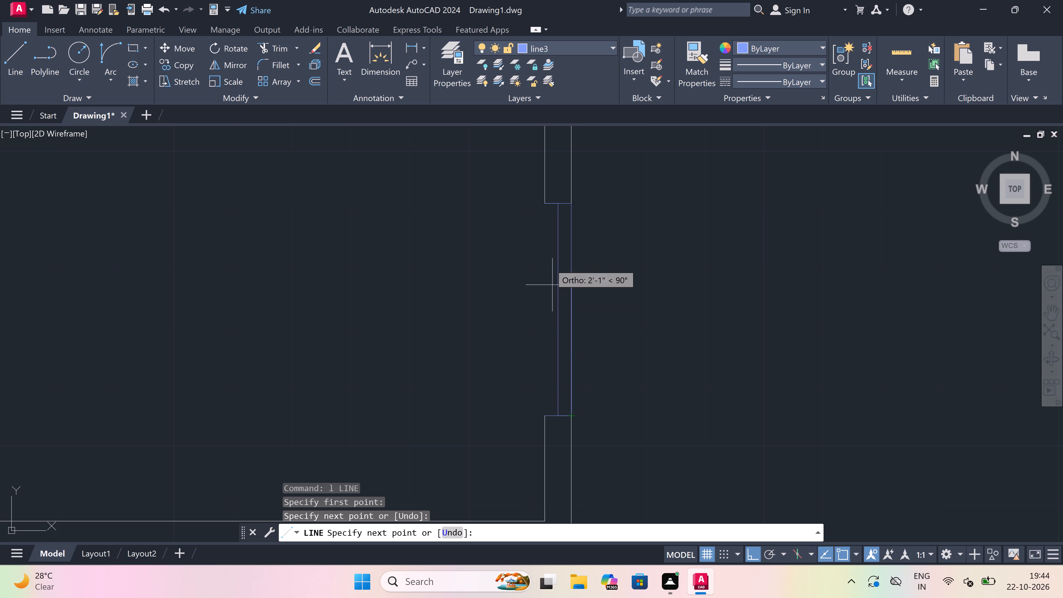
key(space)
drag(542, 207, 543, 209)
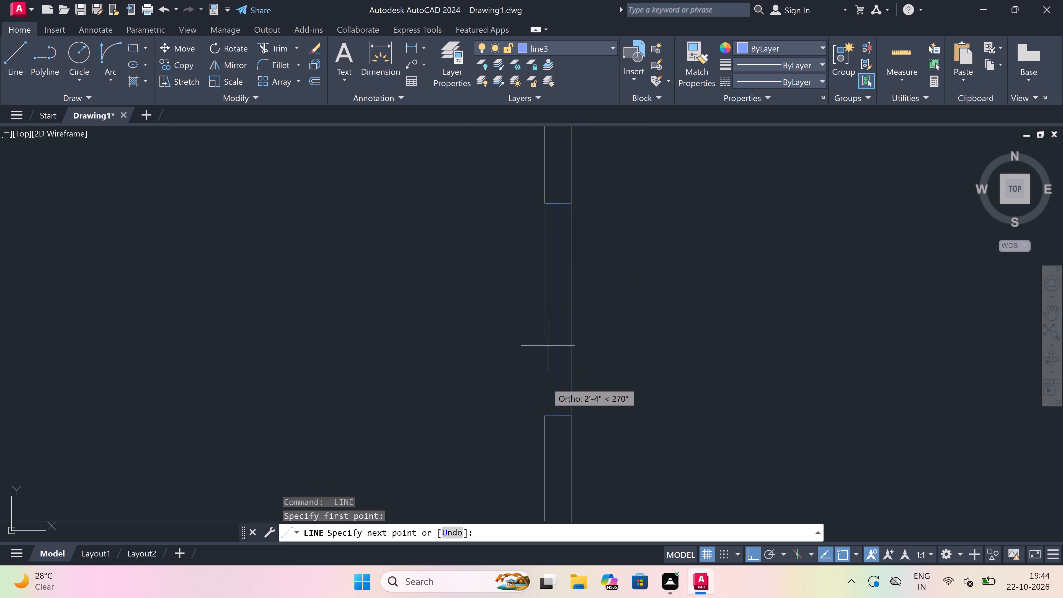
click(547, 414)
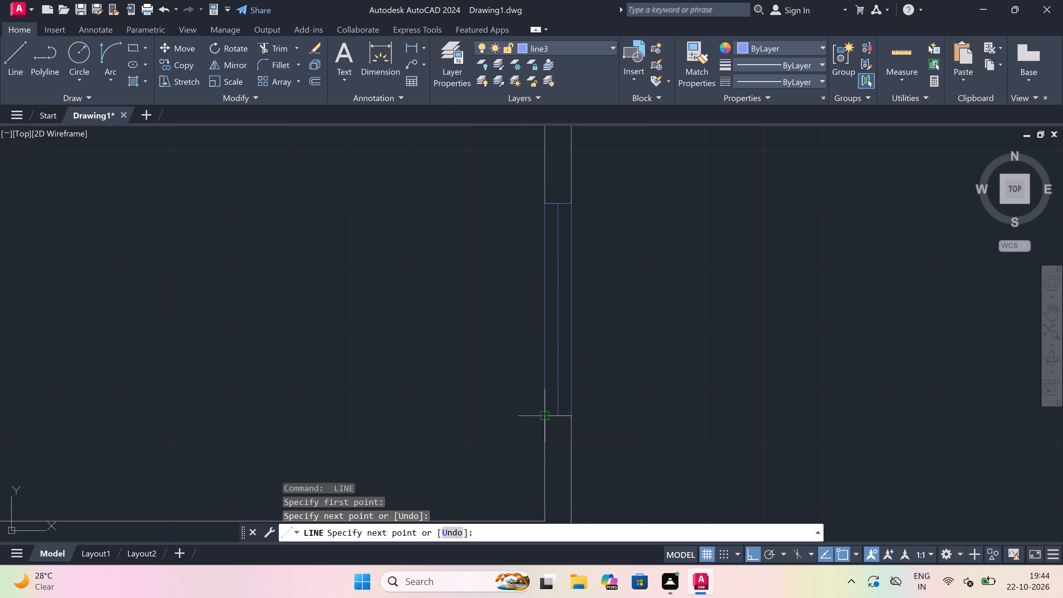
key(Escape)
Draw a 2' window centre line with end lines across both wall faces in the right wall of the small room below the wider room.
scroll(519, 255, down, 6)
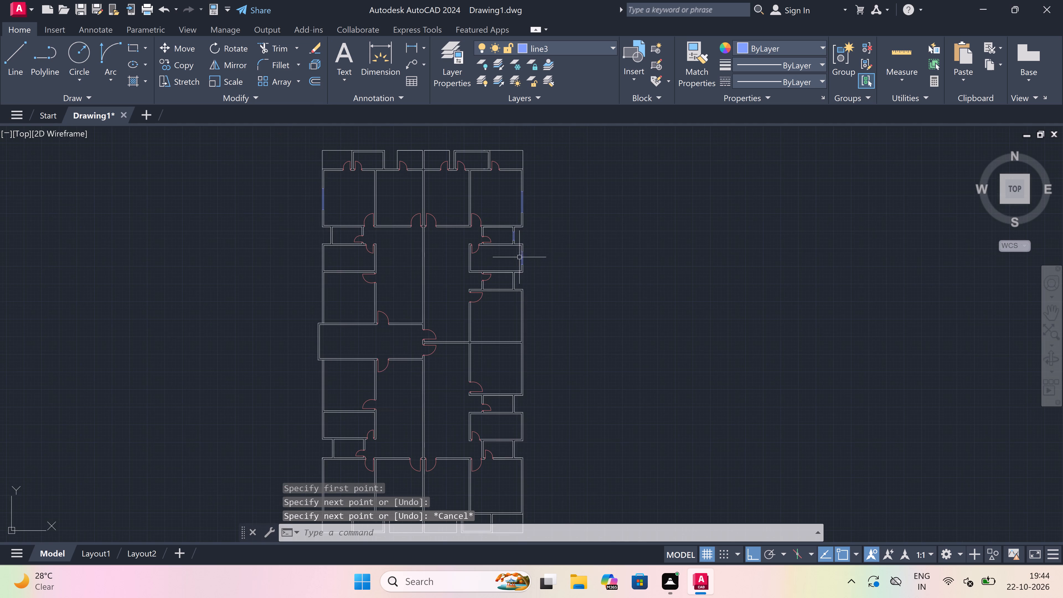
scroll(516, 276, up, 6)
key(space)
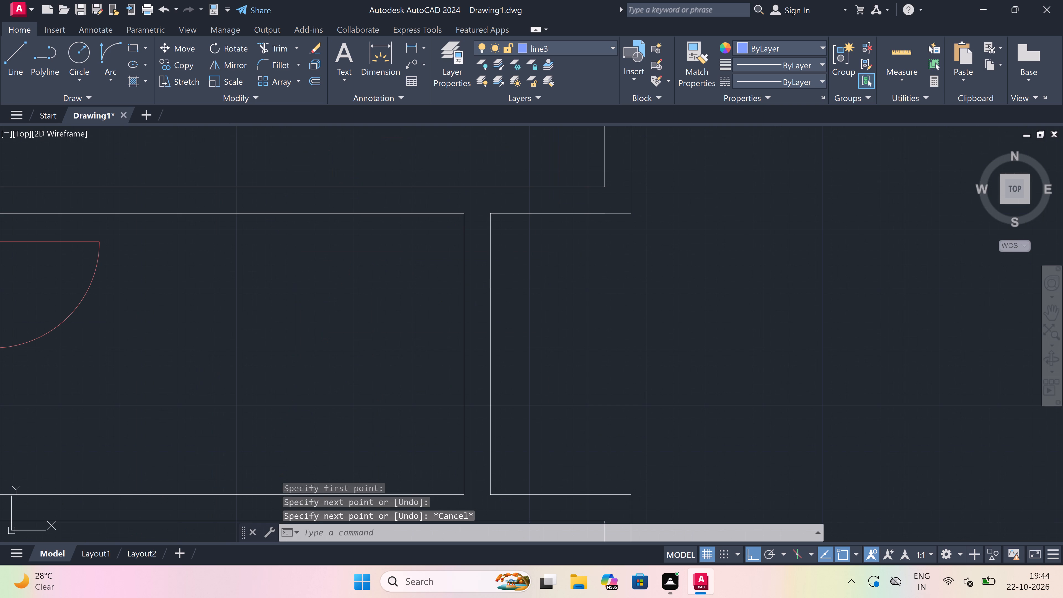
click(464, 261)
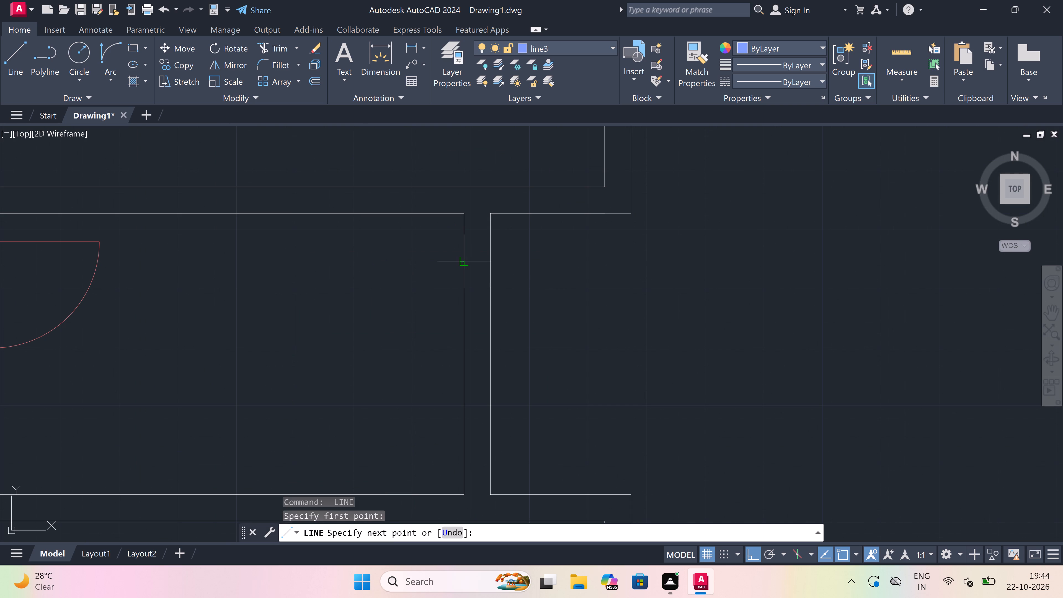
click(490, 262)
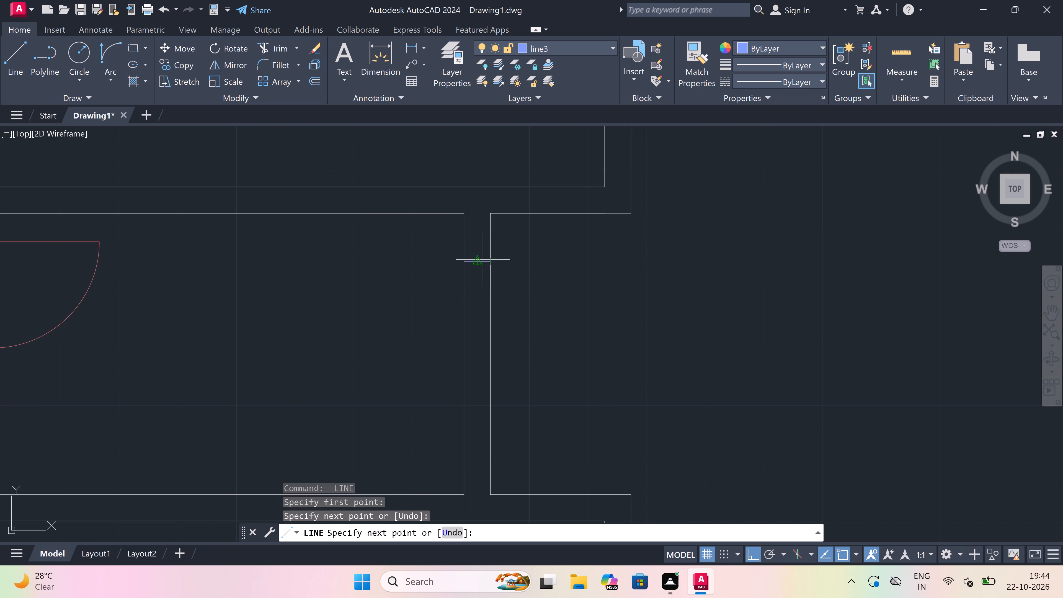
drag(478, 260, 478, 278)
text(2')
key(space)
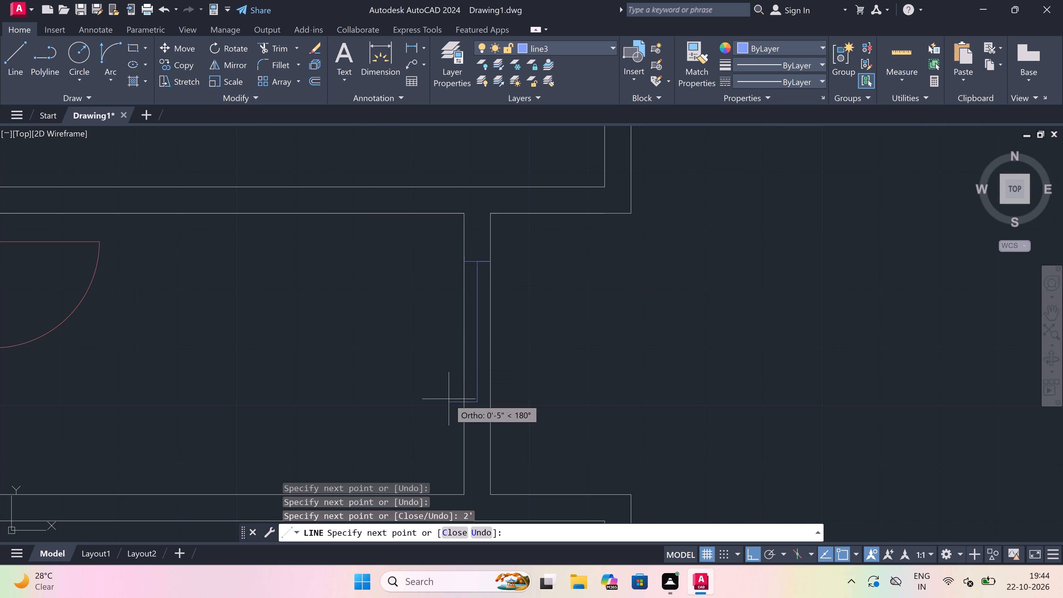
drag(466, 402, 473, 401)
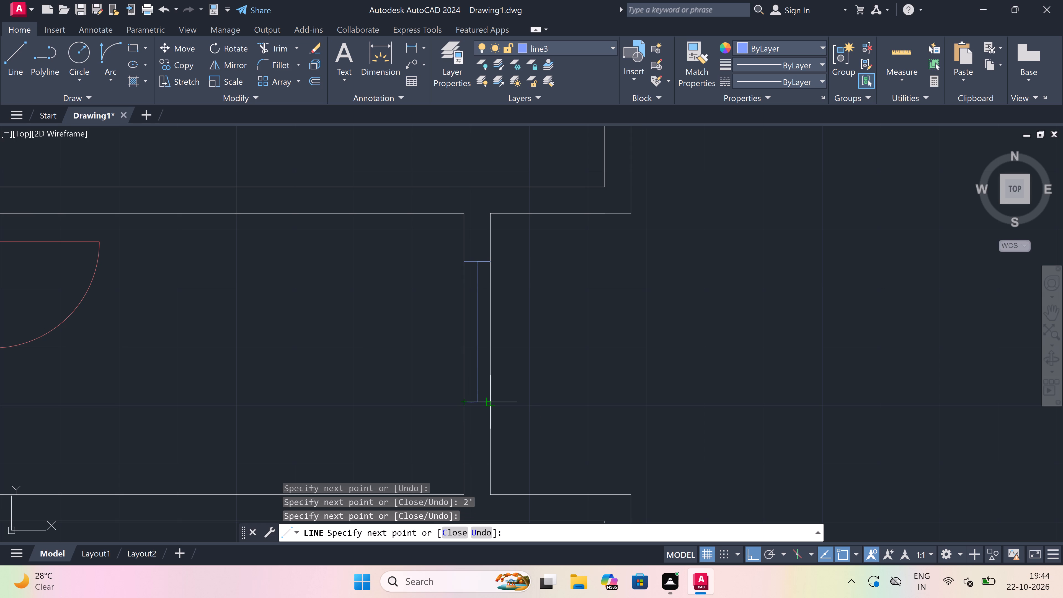
click(490, 398)
key(Escape)
Trim both right wall lines between the end lines of this small room's 2' window.
text(tr)
key(space)
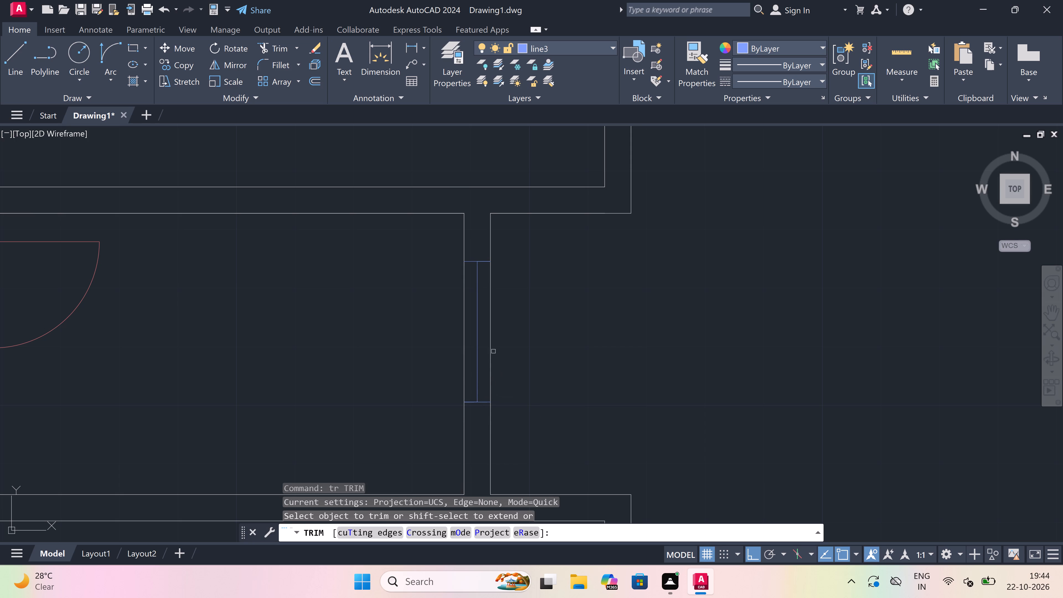
click(489, 347)
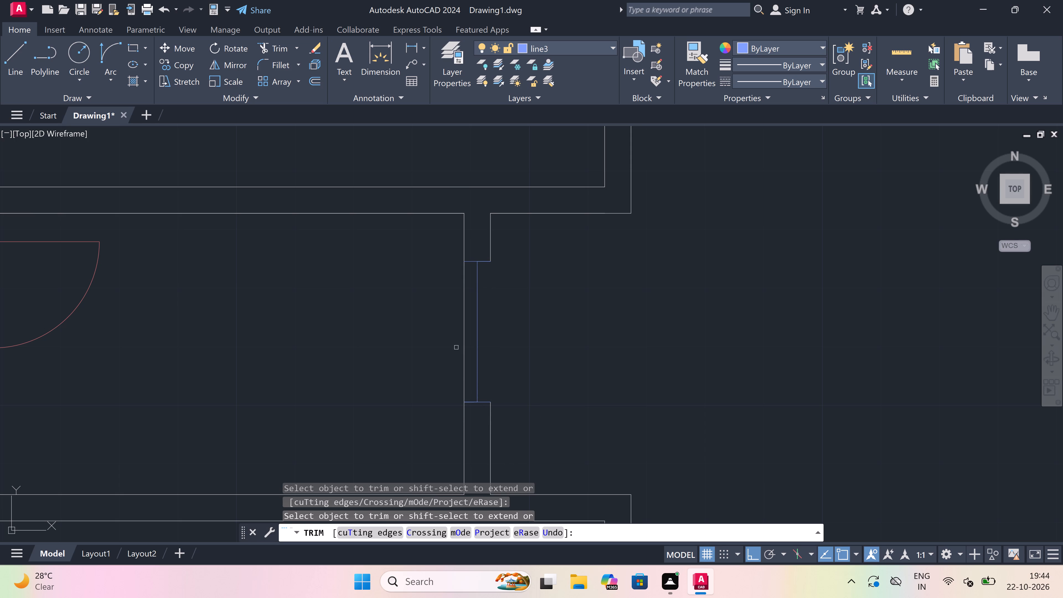
click(465, 343)
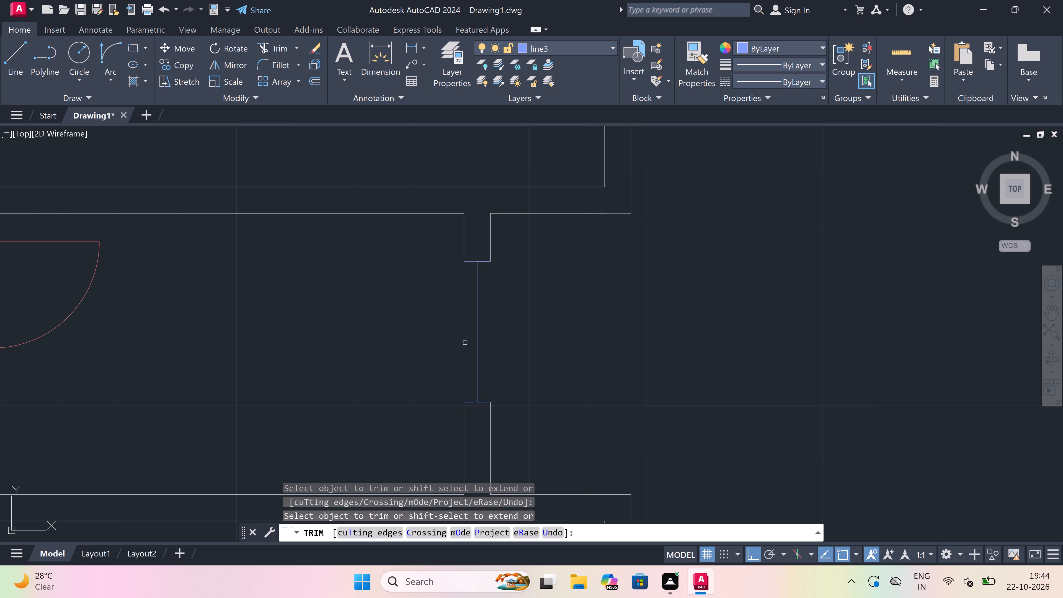
key(Escape)
Draw the inner and outer face lines of the 2' window between its end lines in this small room's right wall.
key(l)
key(space)
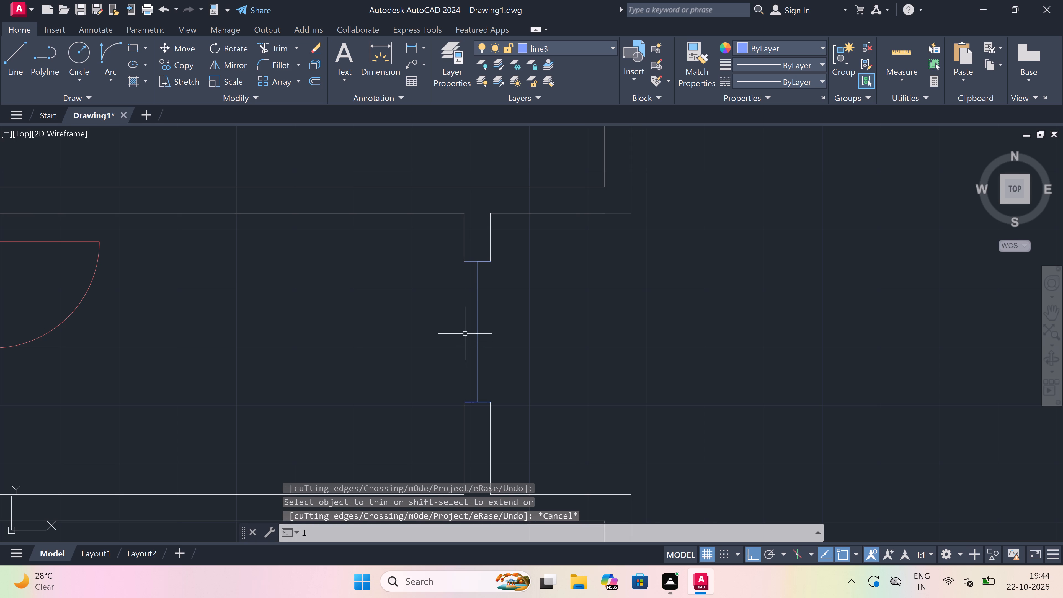
drag(465, 262, 462, 272)
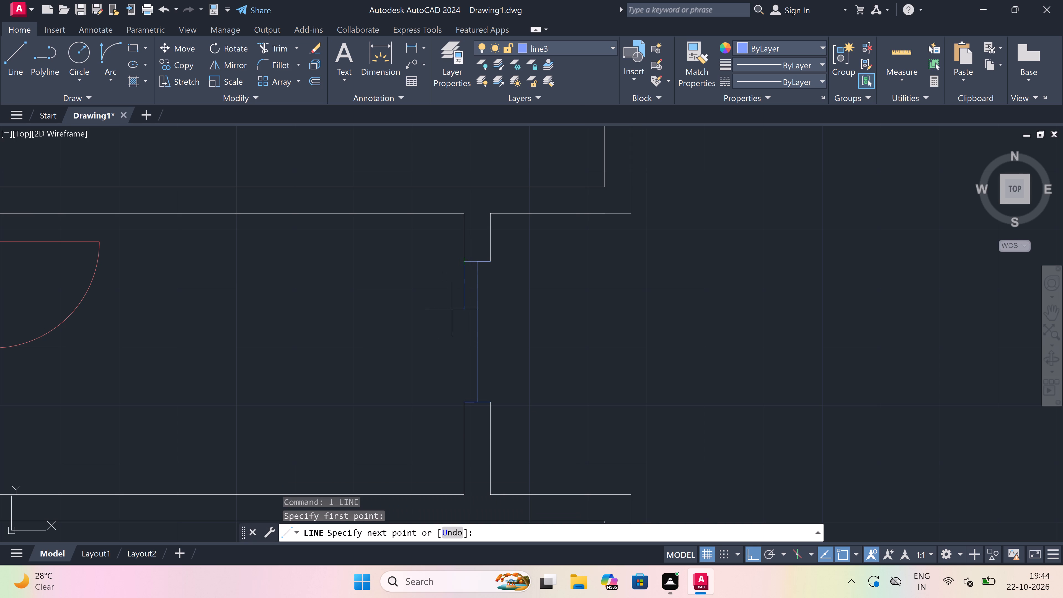
click(464, 403)
key(Escape)
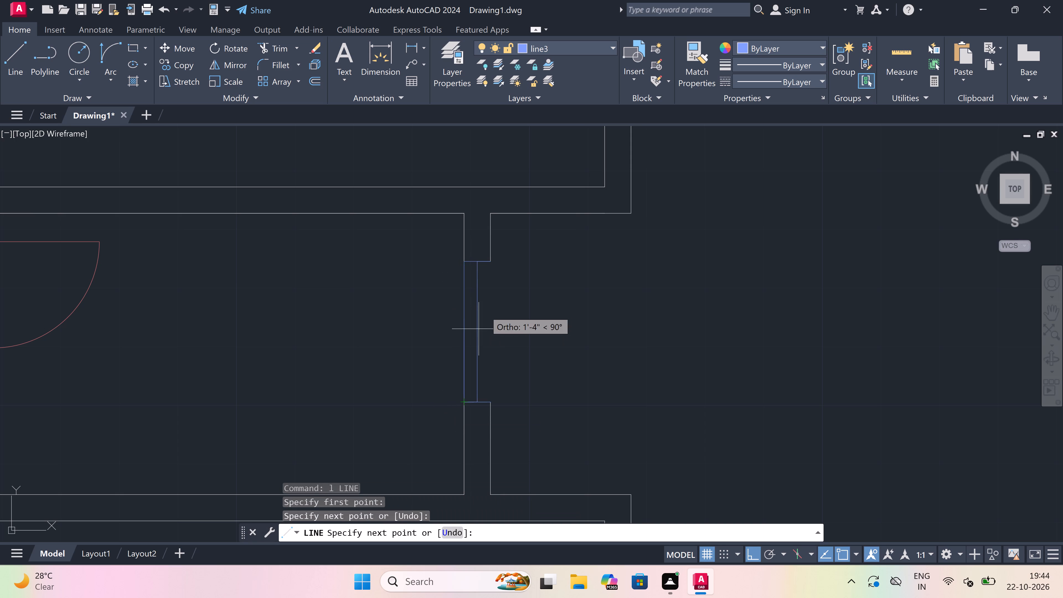
key(space)
click(489, 264)
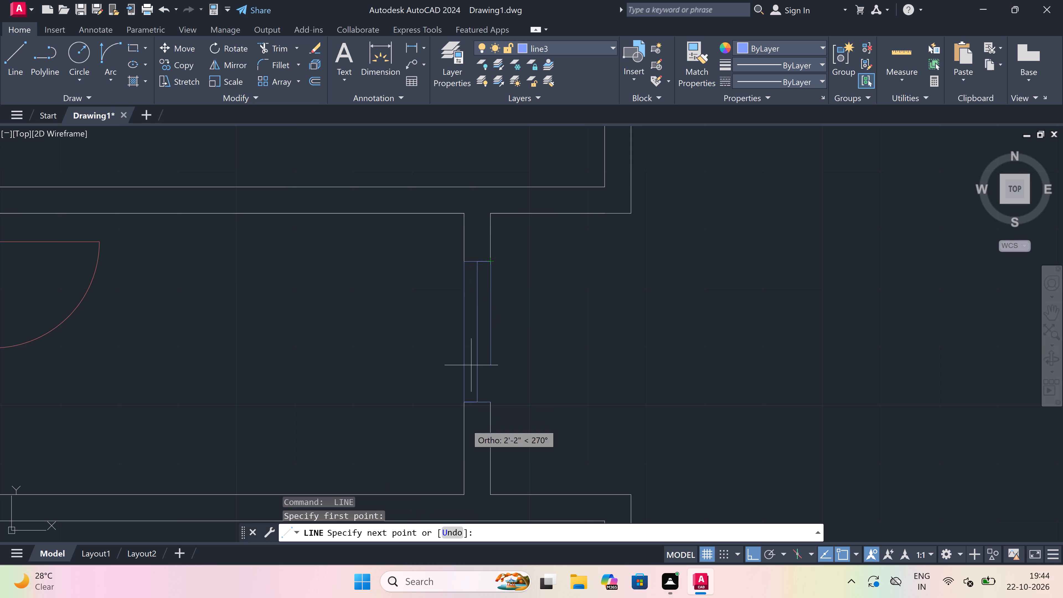
click(485, 402)
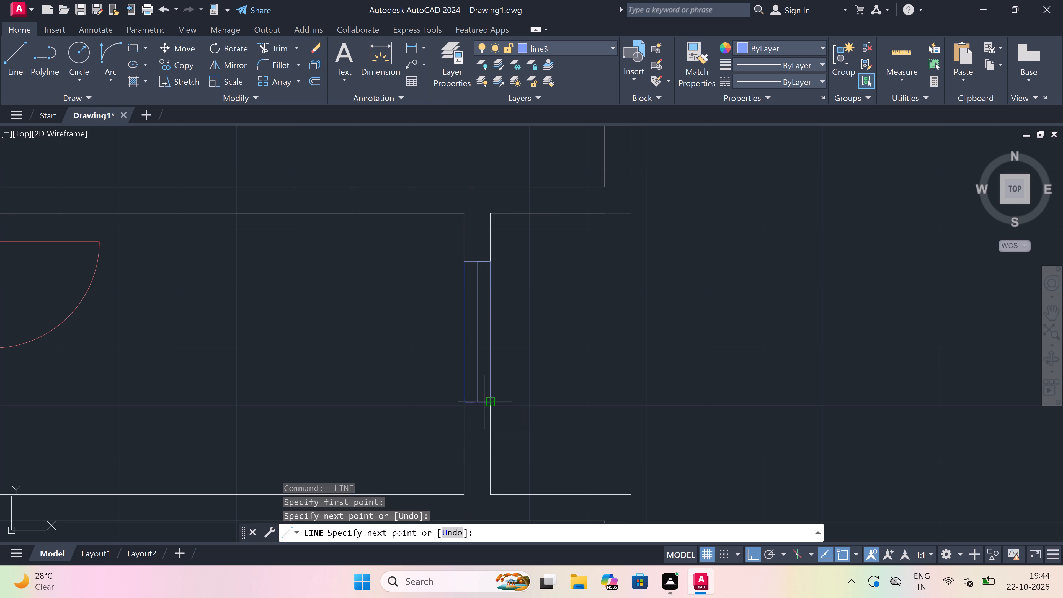
key(Escape)
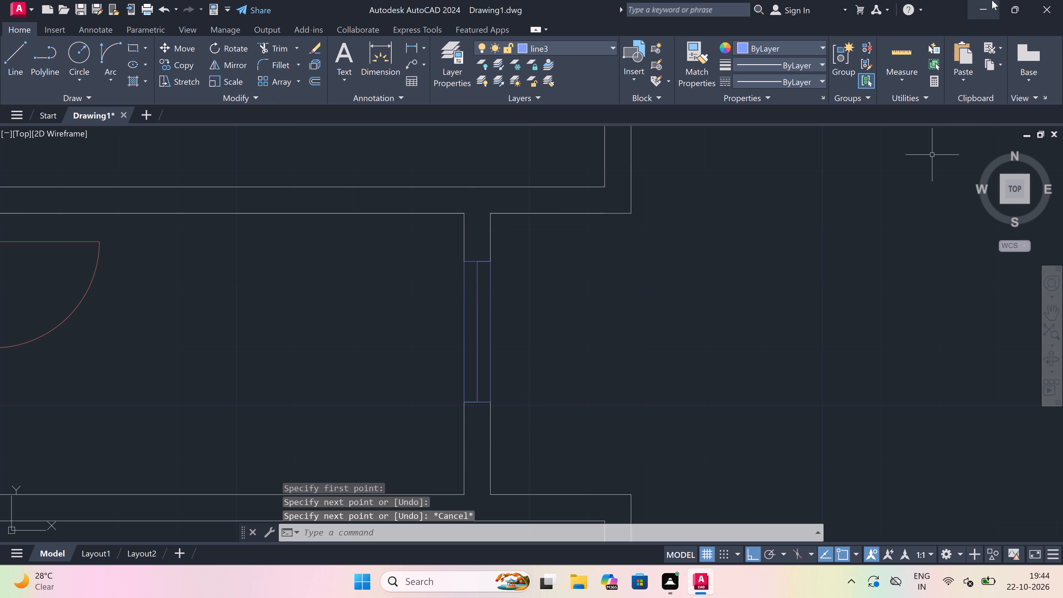